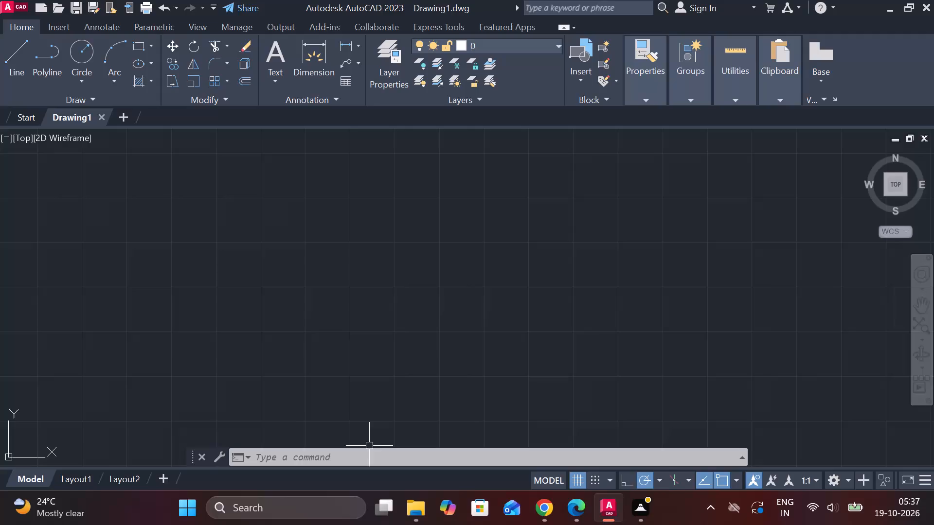
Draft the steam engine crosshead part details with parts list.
Turn on command-history logging with the LOGFILEON command.
left_click(379, 354)
left_click(382, 354)
type("lo")
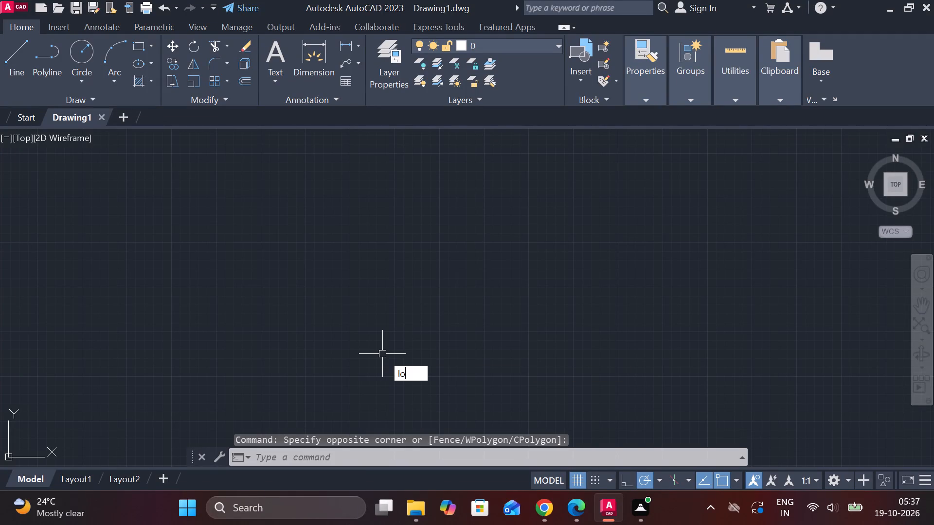
left_click(442, 396)
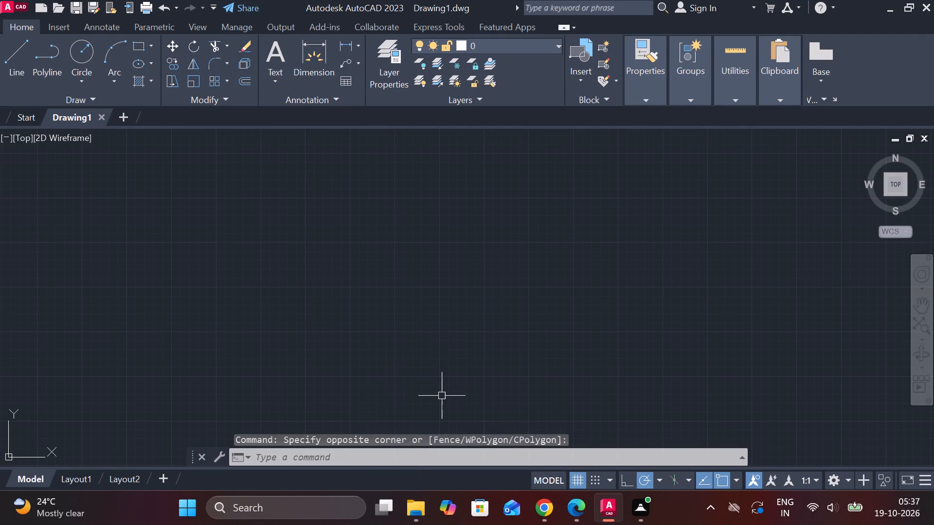
Set the model space limits from 0,0 to 297,210.
type("limiy")
key("BackSpace")
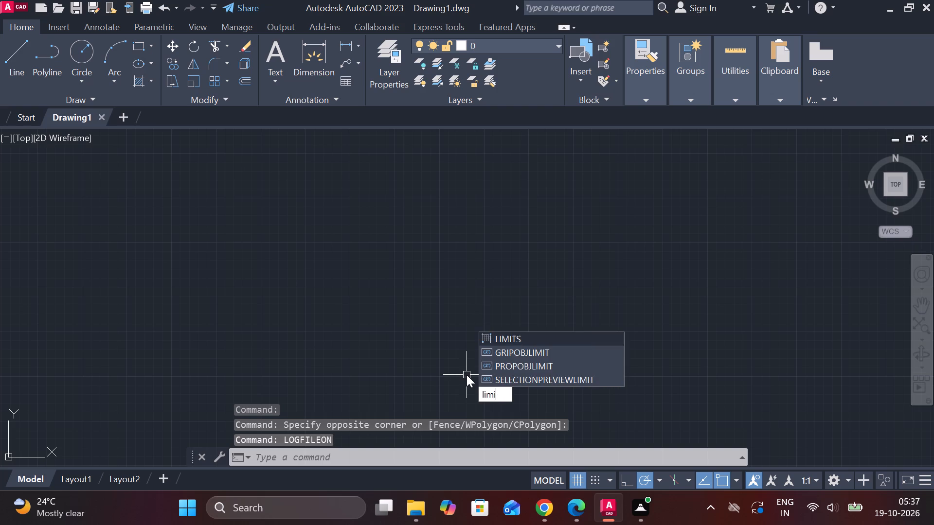
type("ts")
key("Return")
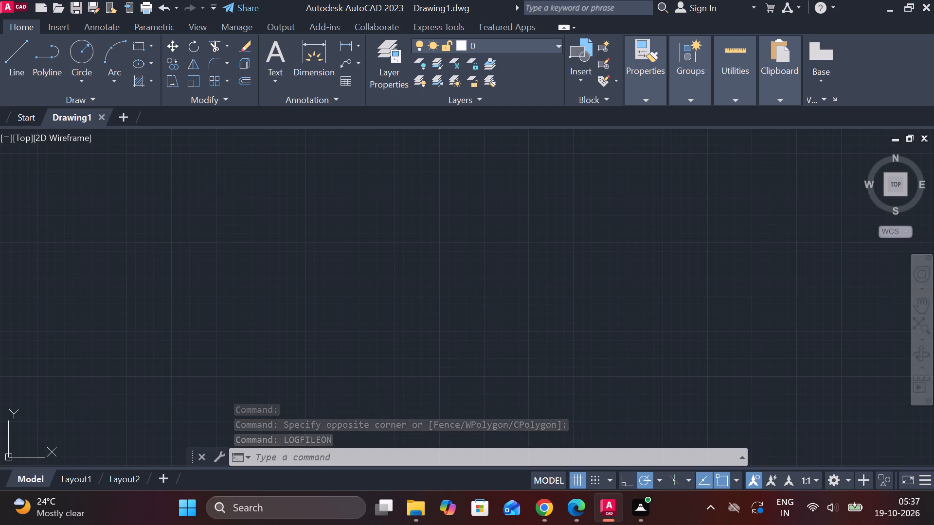
key("0")
key("comma")
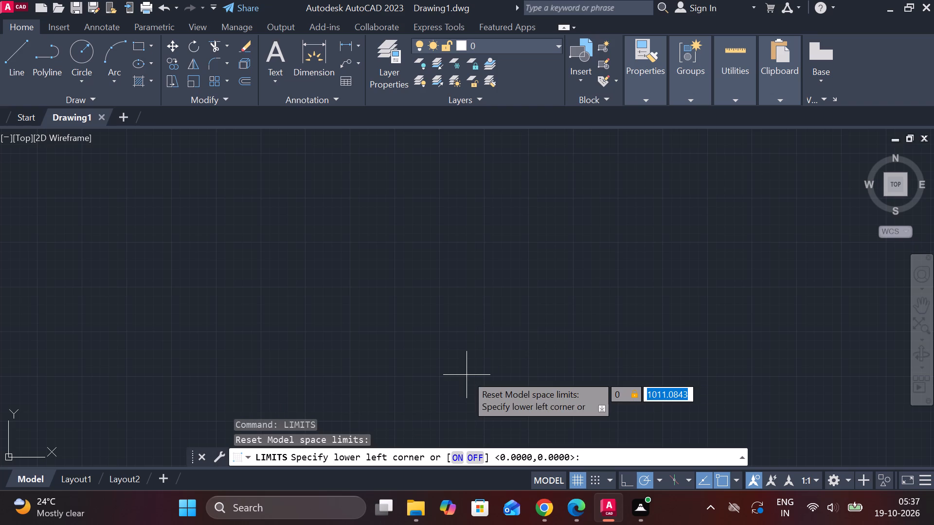
key("0")
key("Return")
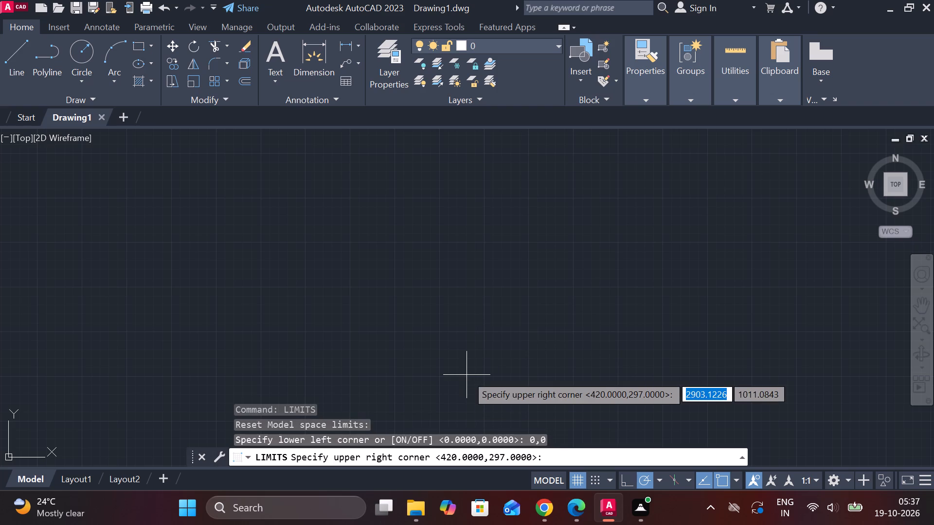
type("297,210")
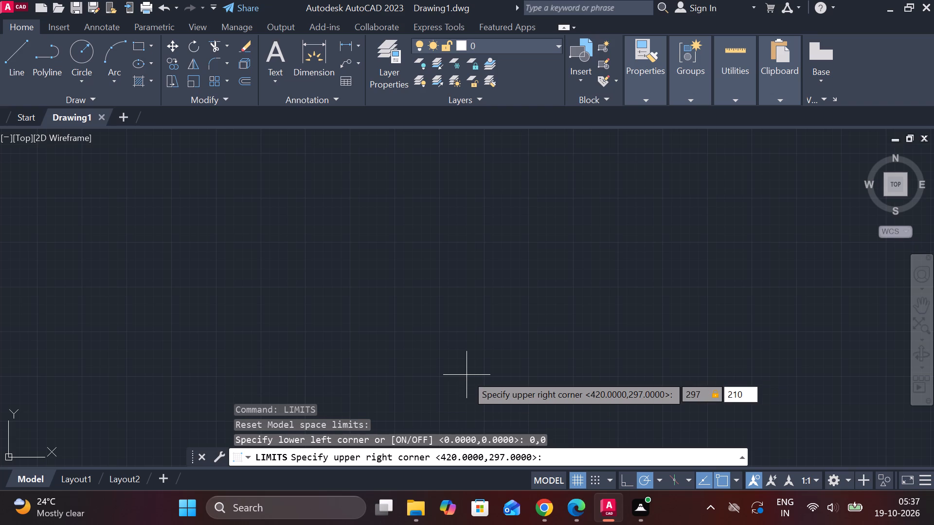
key("Return")
Draw a circle of radius 30 in the open drawing area, to the positive-X side of the Y axis.
key("z")
key("Return")
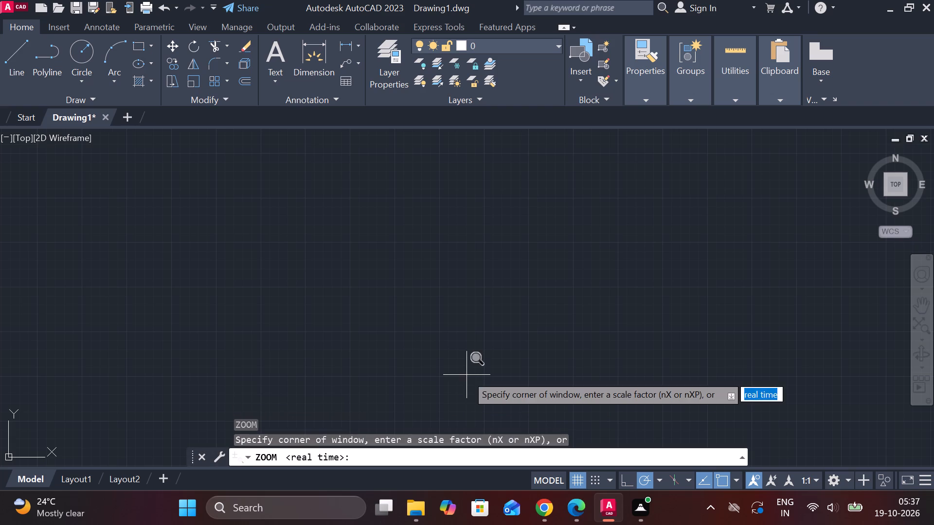
key("e")
key("Return")
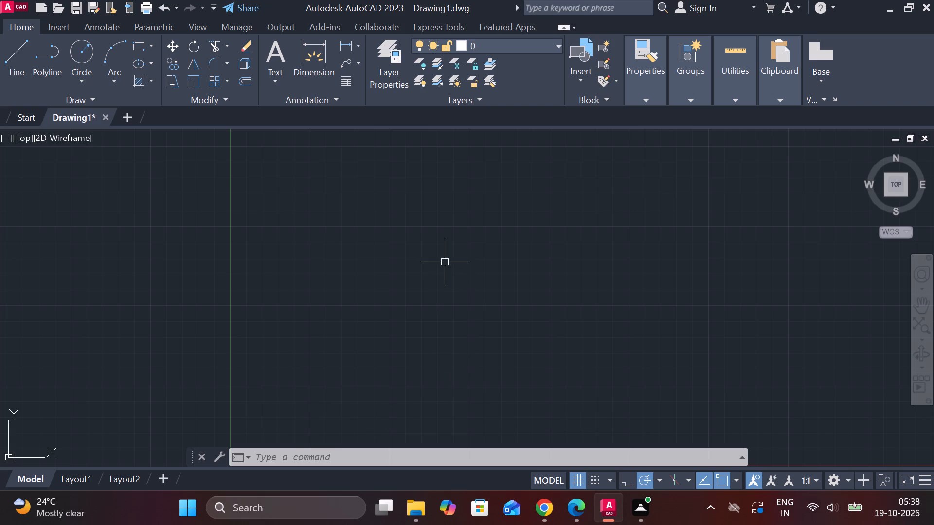
middle_click_drag(436, 248, 437, 297)
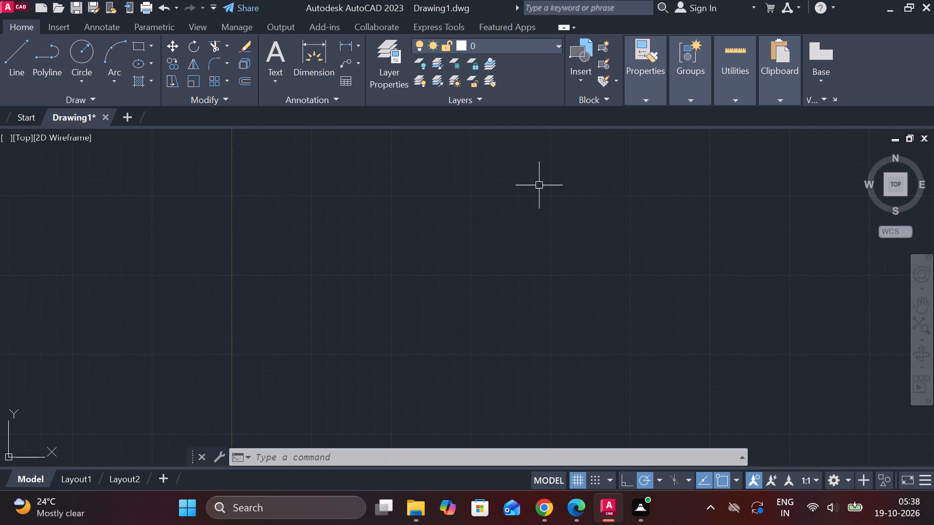
type("c")
key("space")
left_click(478, 236)
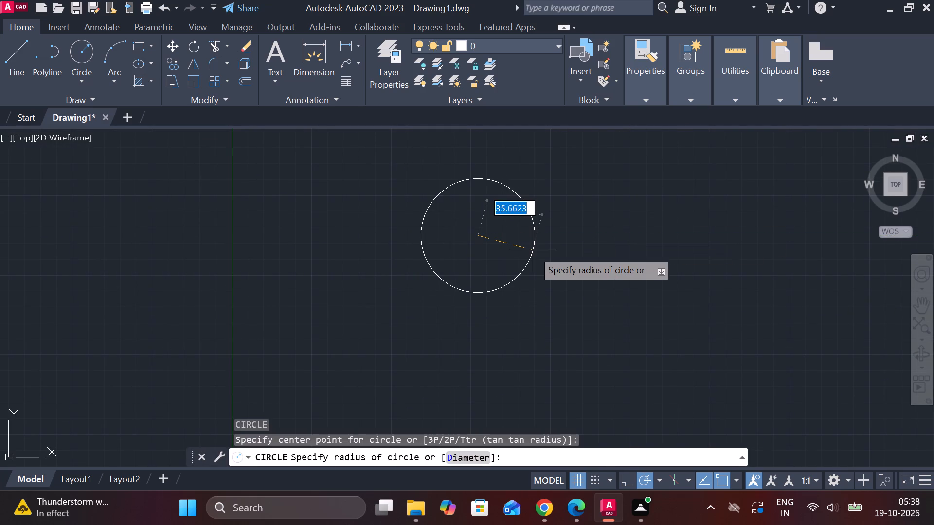
type("30")
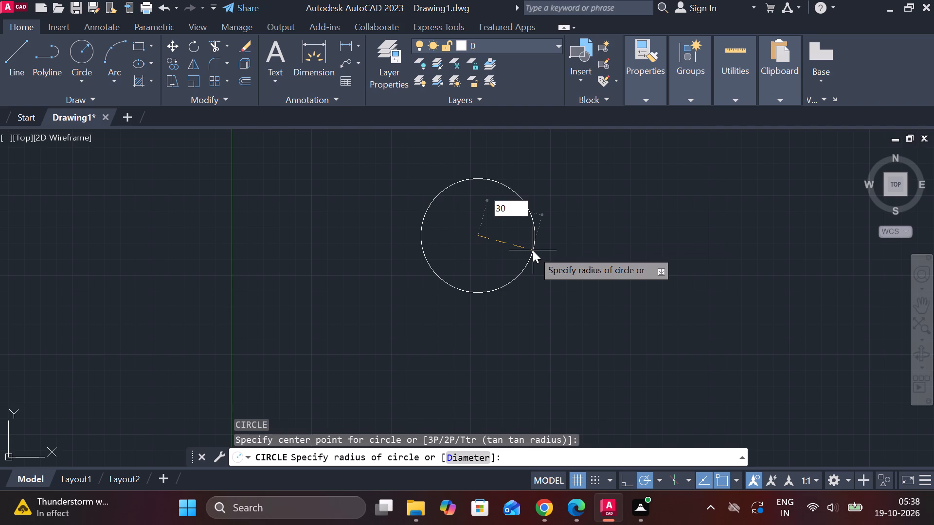
key("Return")
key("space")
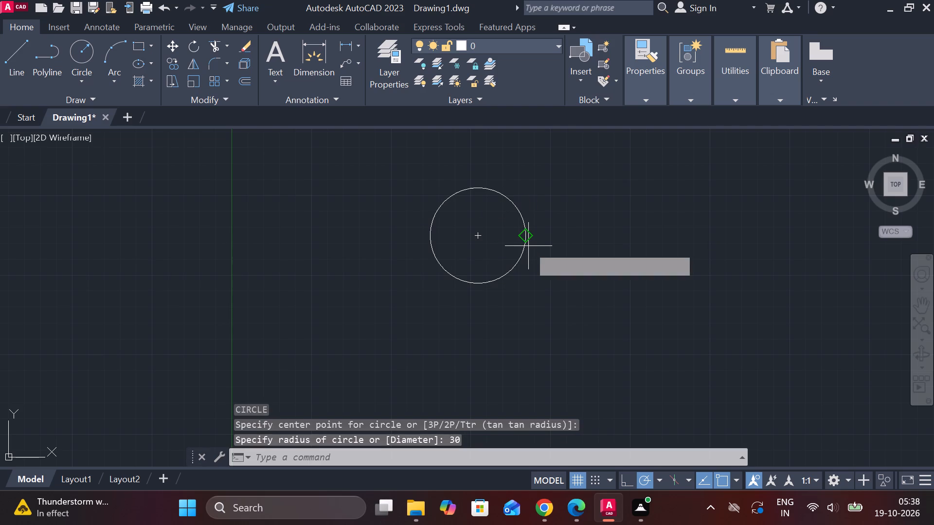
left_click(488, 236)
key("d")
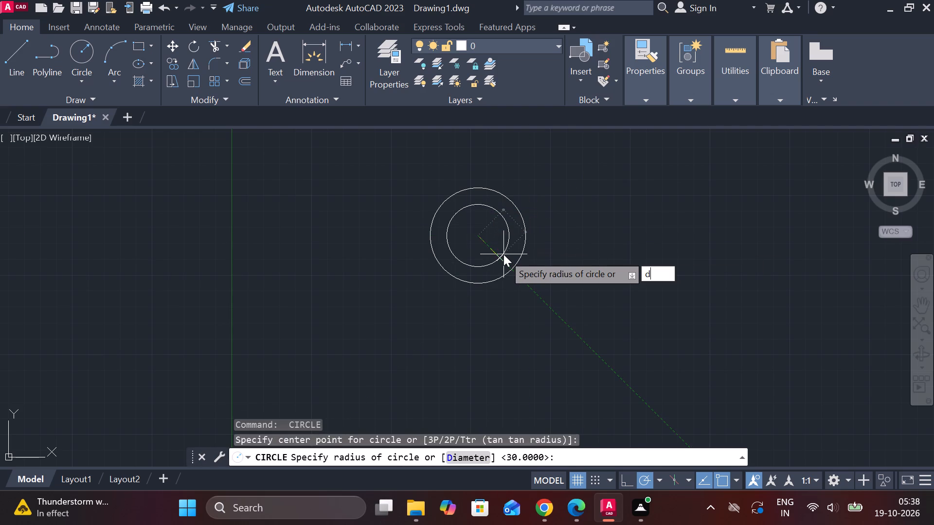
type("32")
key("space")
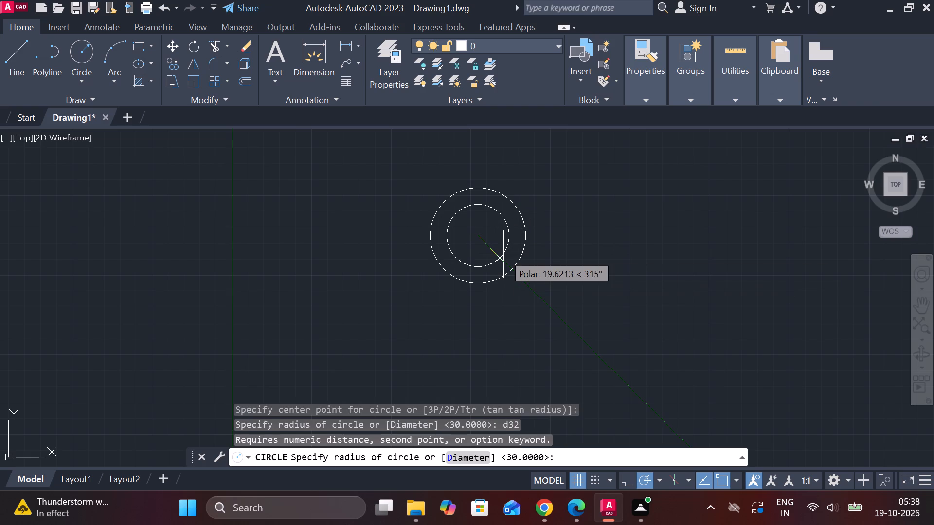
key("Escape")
Draw a concentric circle of diameter 32 at the centre of the radius 30 circle.
key("space")
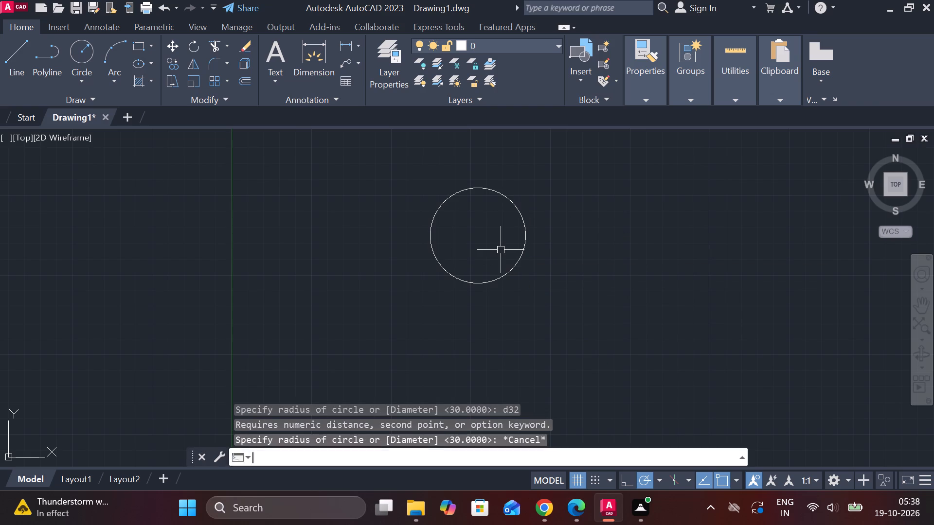
left_click(475, 237)
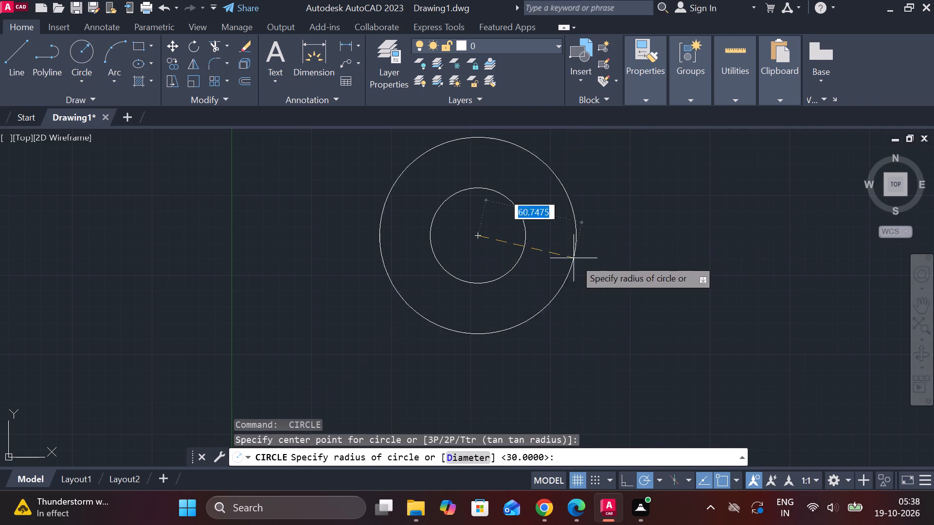
type("d 32")
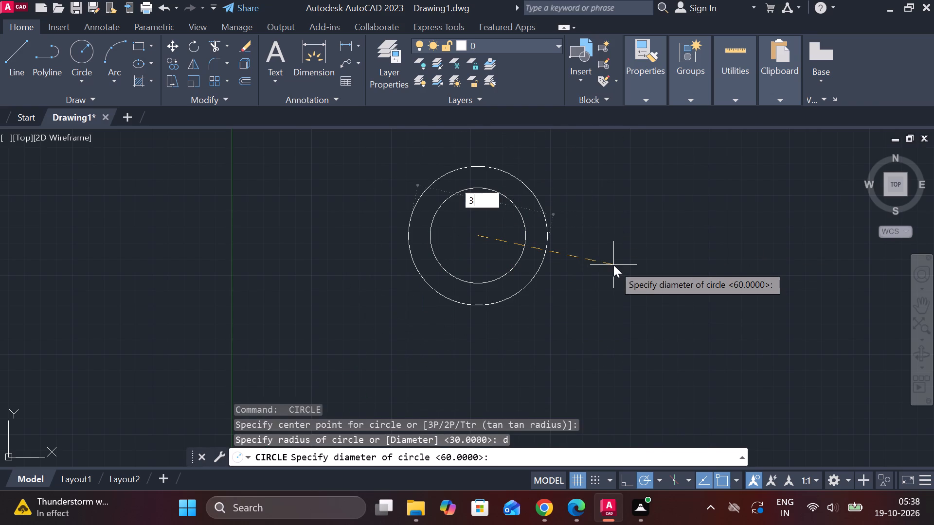
key("space")
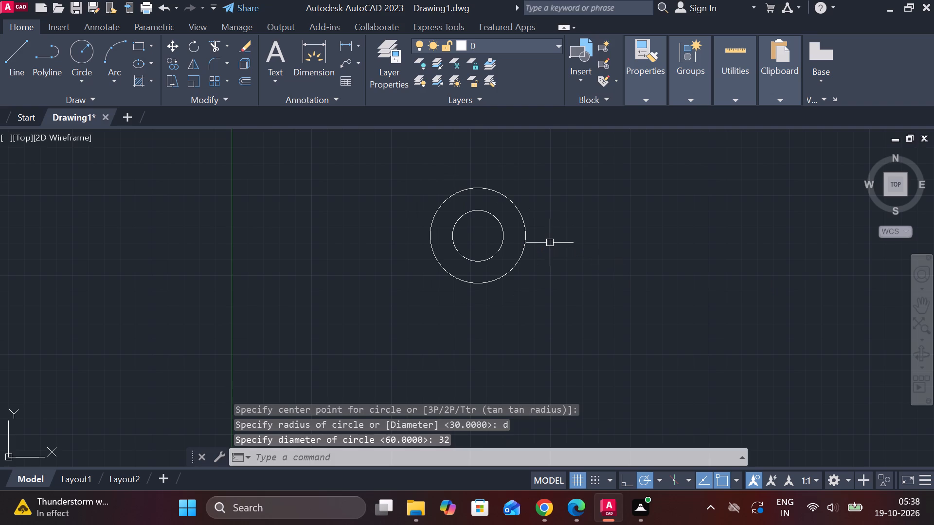
key("Escape")
Draw a horizontal line 160 long from the circles' common centre towards the left (180°).
key("l")
key("Return")
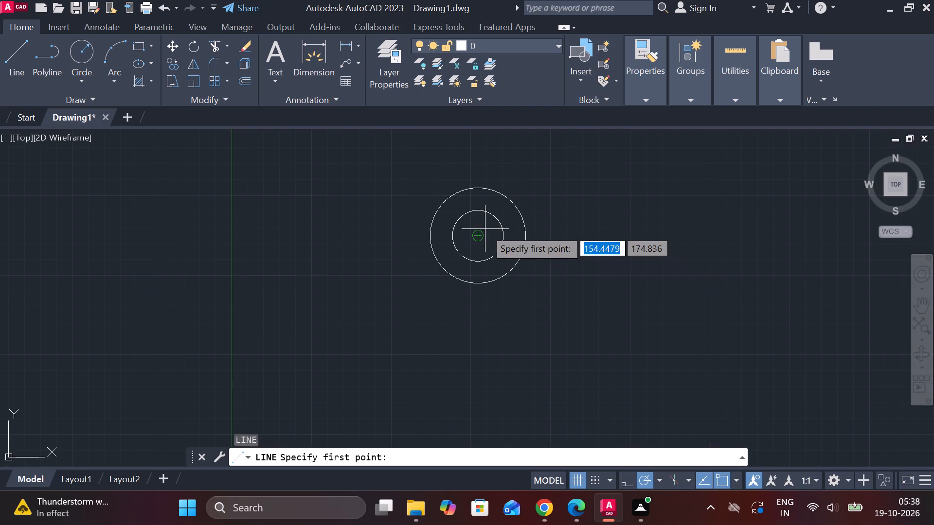
left_click(481, 238)
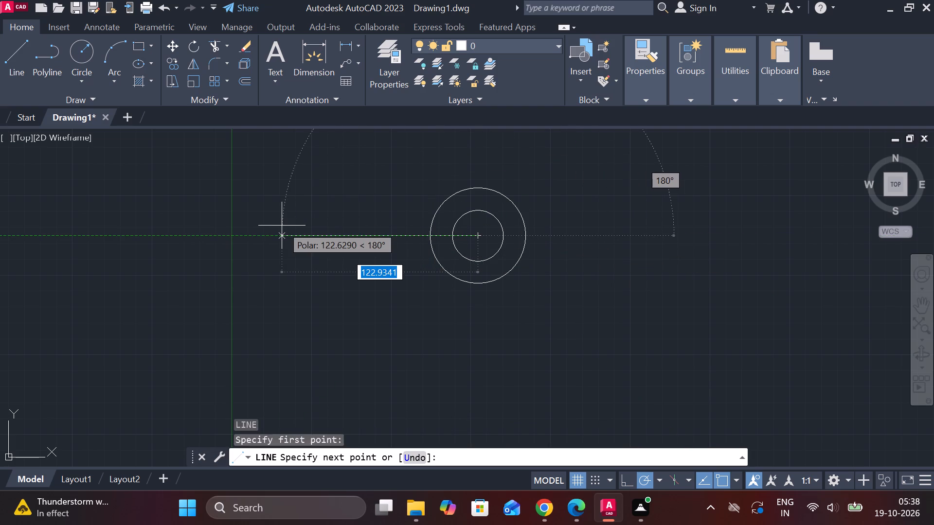
key("1")
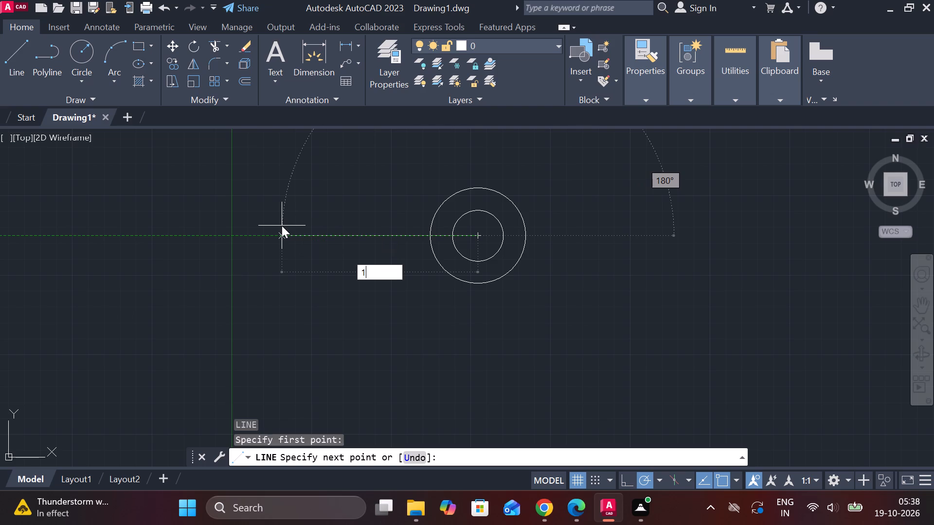
type("60")
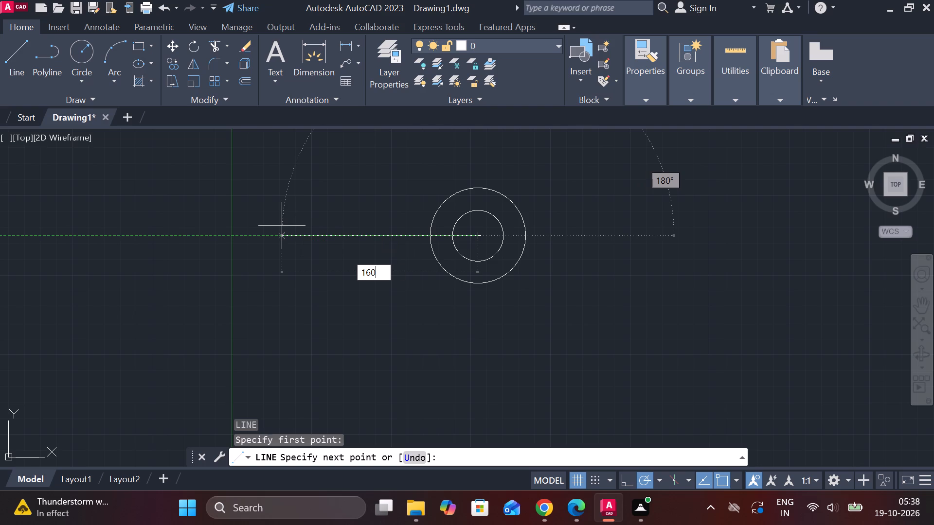
key("Return")
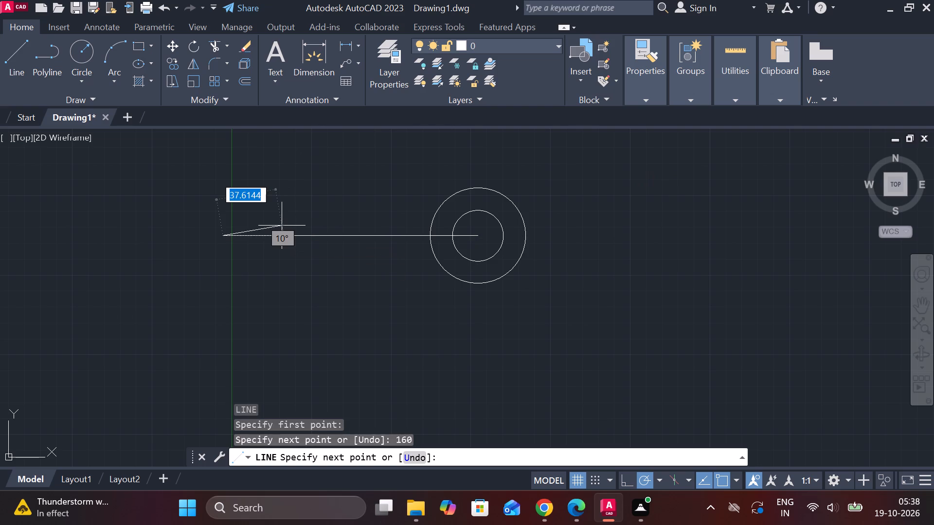
Continue the line into a closed rectangle 12 wide and 62 high, its left side centred on the 160 line's far end.
middle_click_drag(284, 226, 339, 232)
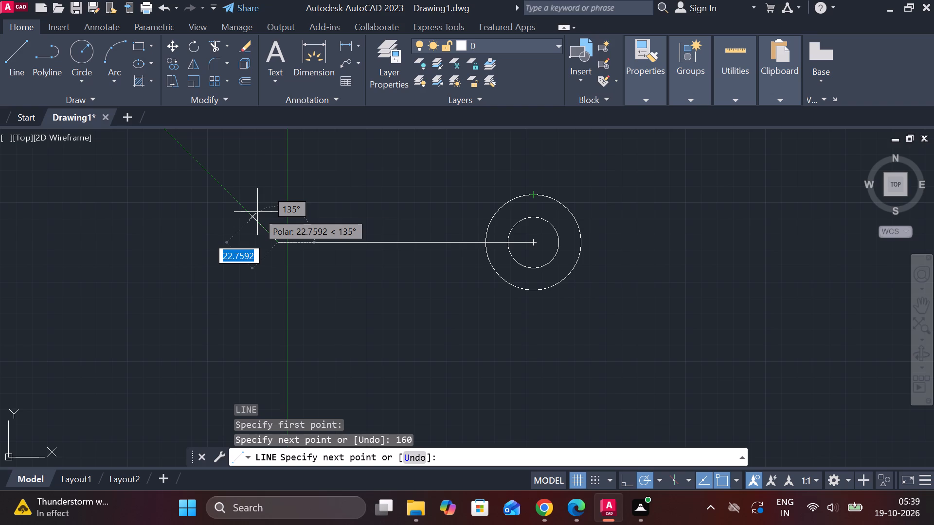
type("31")
key("space")
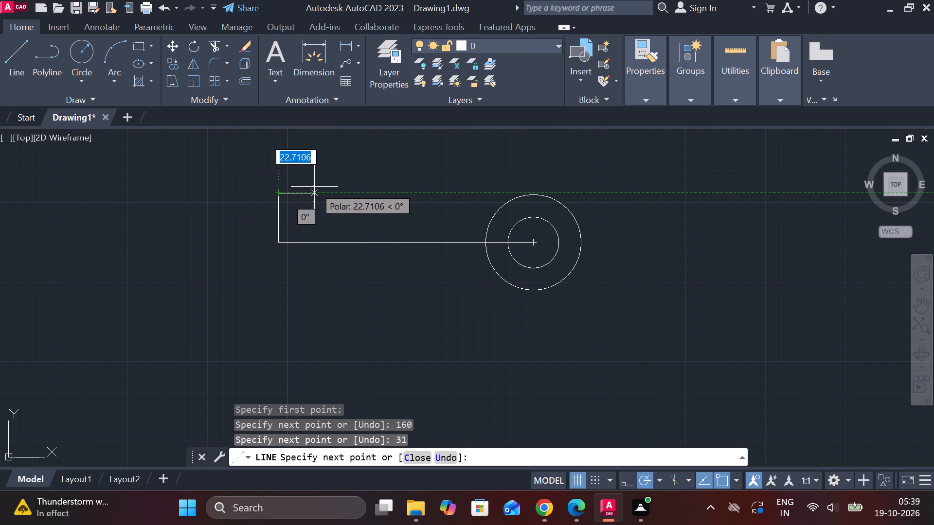
type("12")
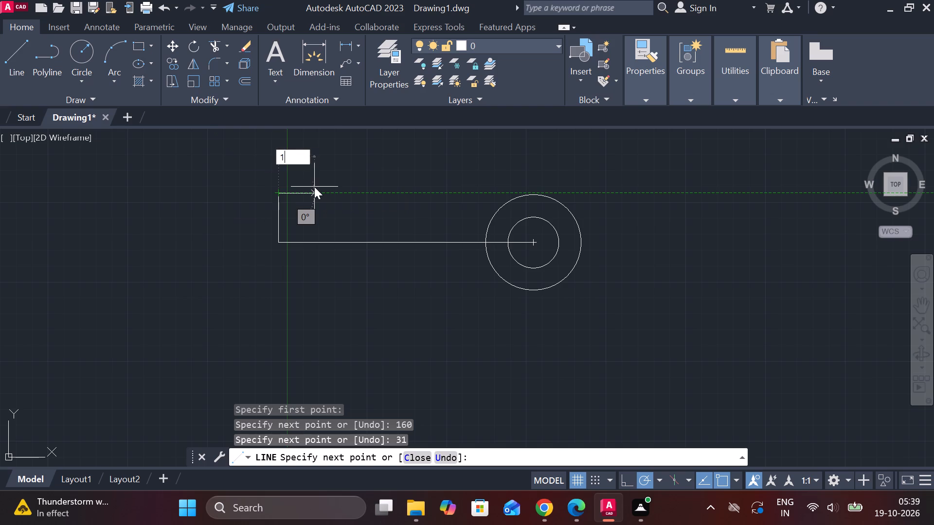
key("space")
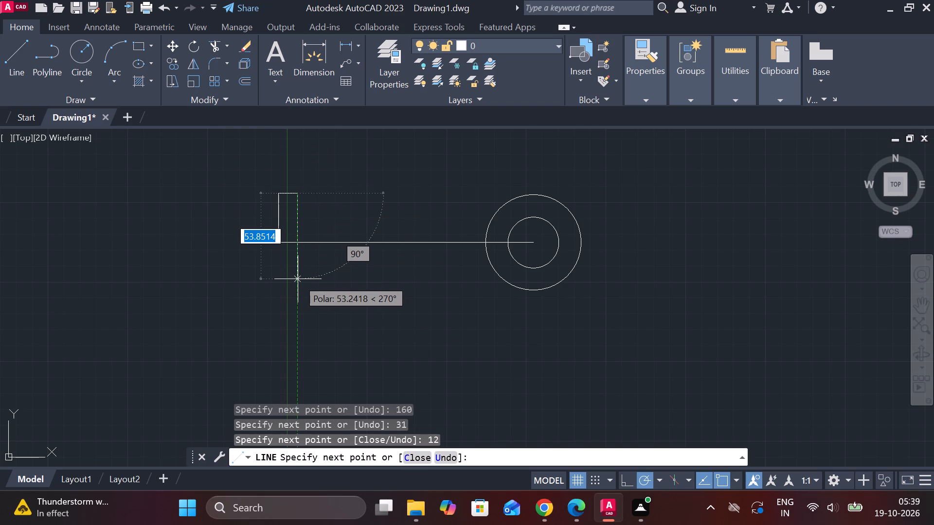
type("62")
key("space")
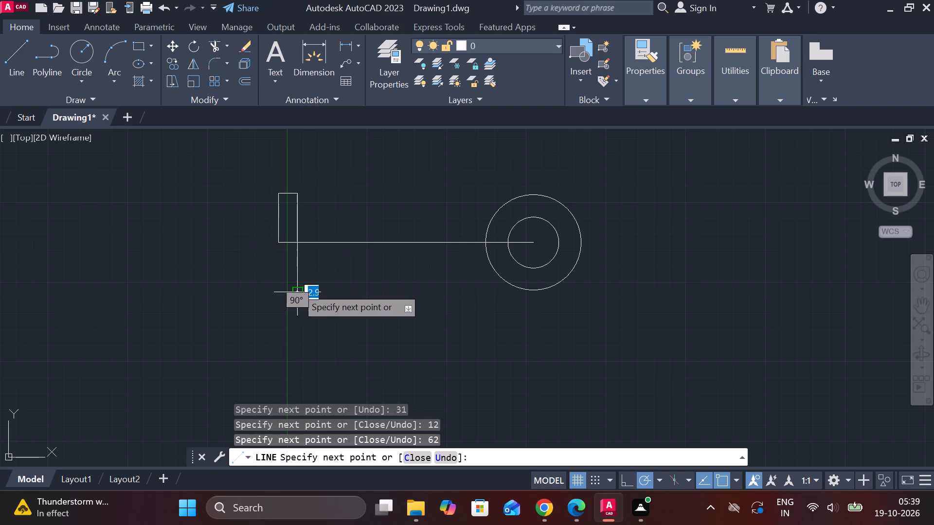
type("12v")
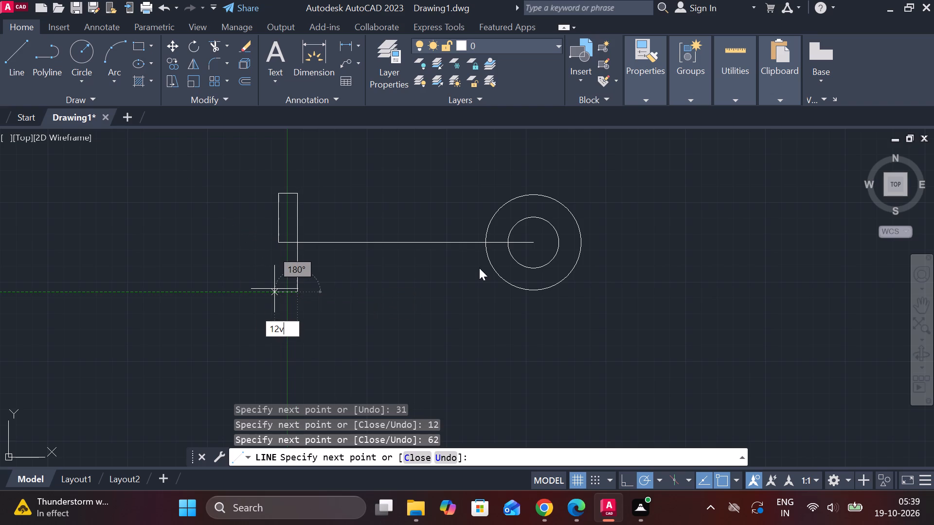
key("BackSpace")
key("Return")
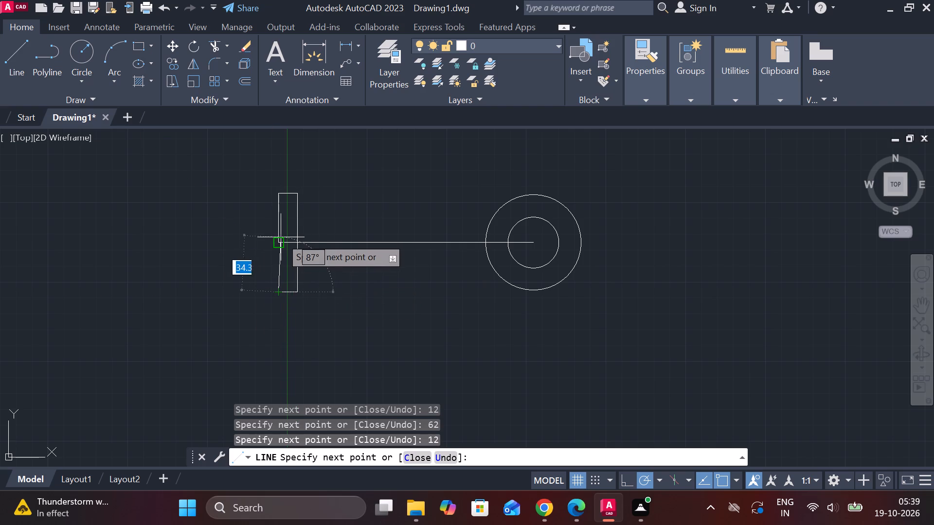
left_click(281, 240)
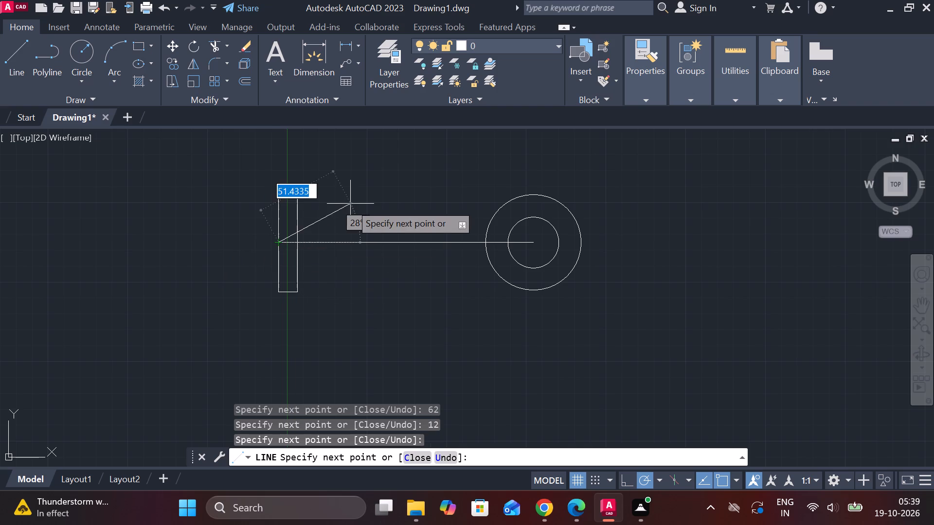
key("Escape")
Join the rectangle's five line segments into one polyline, leaving out the long horizontal line.
left_click_drag(230, 186, 256, 189)
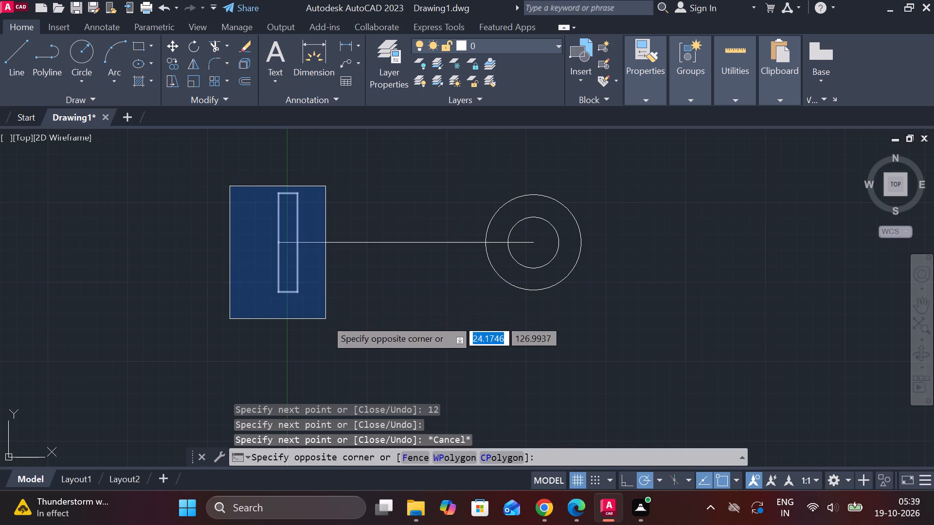
left_click(325, 319)
key("j")
key("Return")
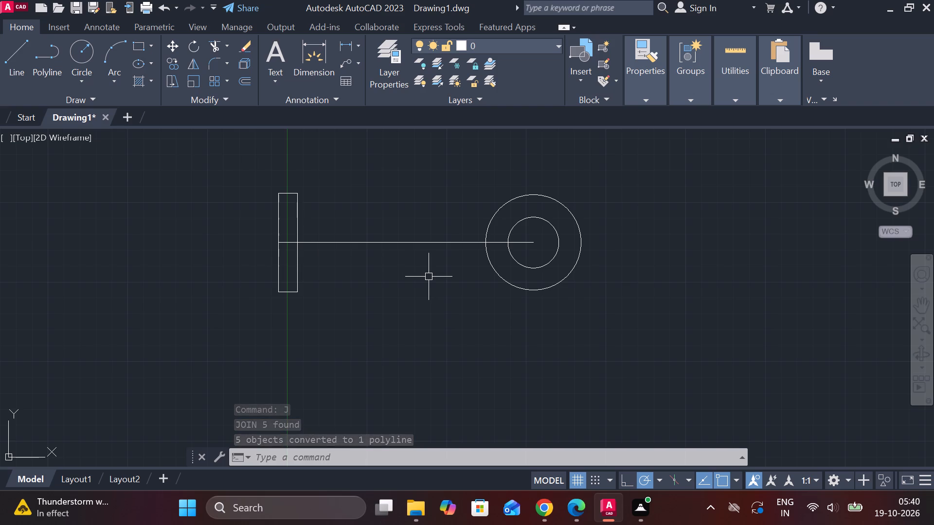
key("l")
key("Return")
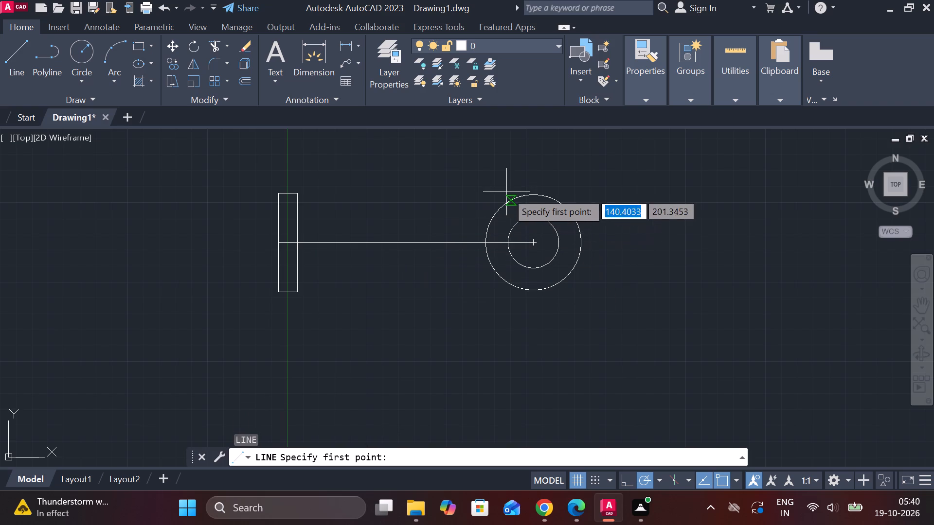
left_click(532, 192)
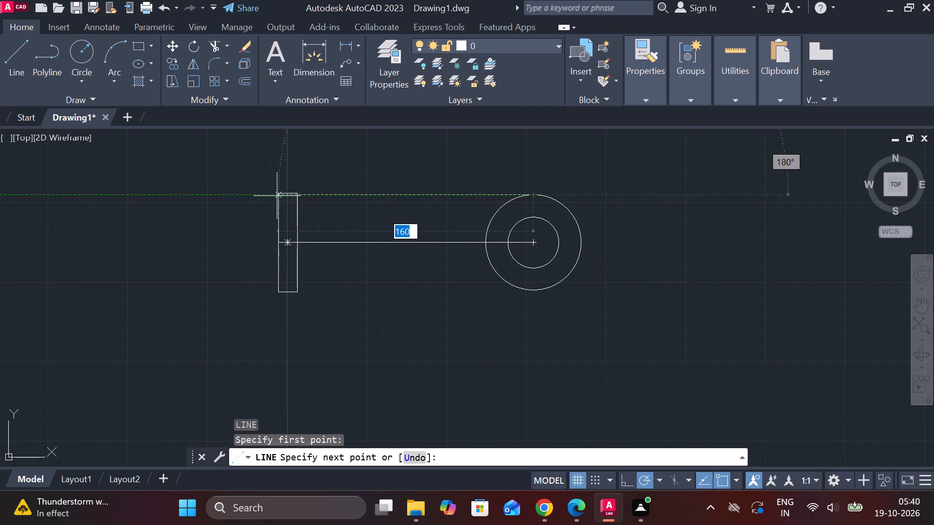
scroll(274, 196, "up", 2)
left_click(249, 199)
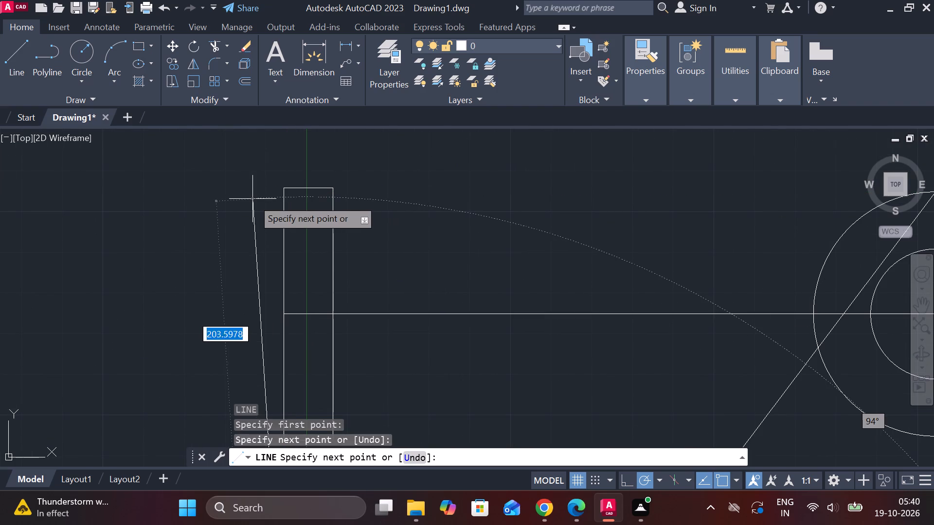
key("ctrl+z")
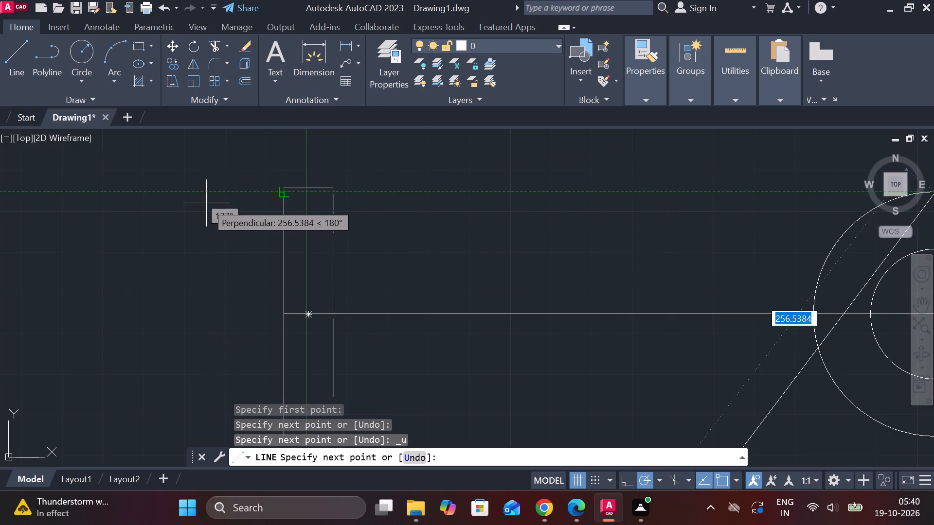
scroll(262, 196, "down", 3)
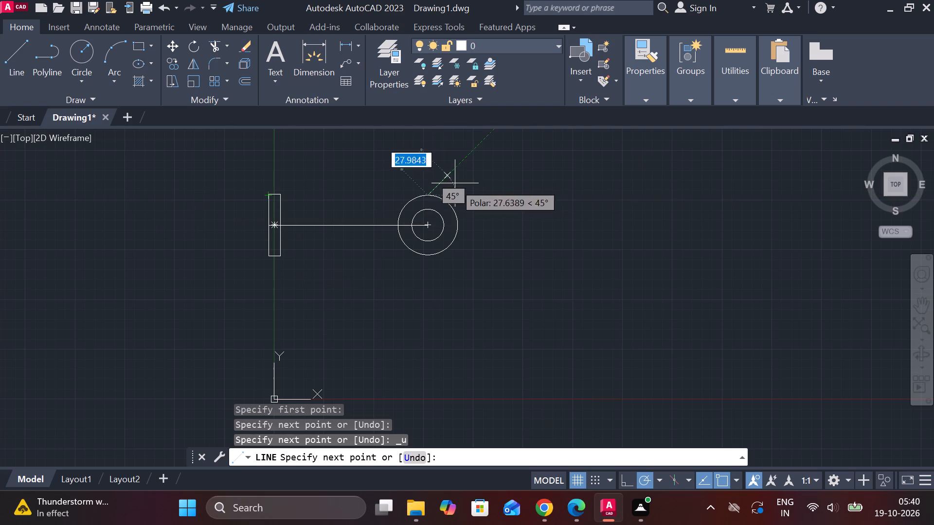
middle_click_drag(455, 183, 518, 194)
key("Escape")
Move the whole figure, both circles, the centre line and the rectangle, up and to the right, away from the origin.
left_click(285, 182)
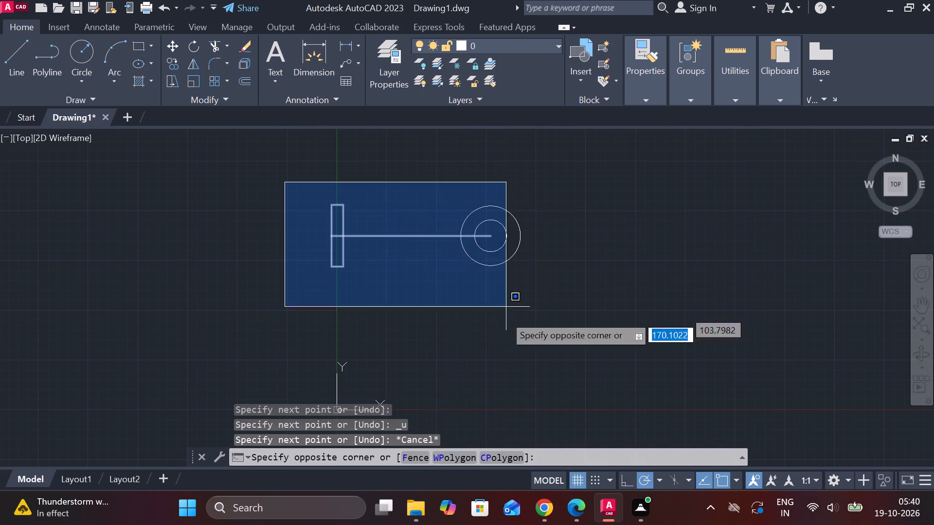
left_click(602, 346)
key("m")
key("Return")
left_click(602, 346)
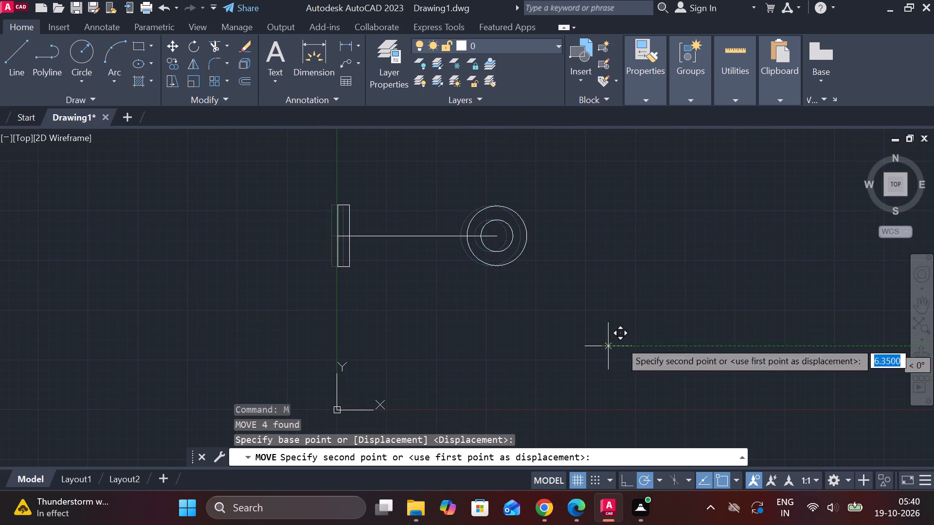
middle_click_drag(715, 286, 545, 406)
scroll(592, 300, "down", 2)
middle_click_drag(648, 323, 319, 421)
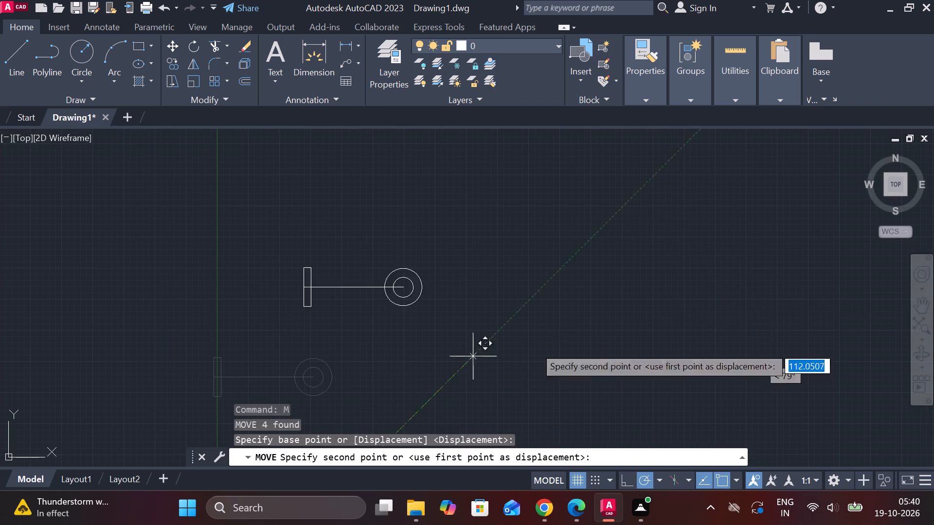
left_click(758, 297)
Draw a horizontal line from the outer circle's top quadrant towards the left (180°), extending past the rectangle.
middle_click_drag(716, 305, 458, 406)
scroll(496, 341, "up", 2)
middle_click_drag(498, 318, 505, 321)
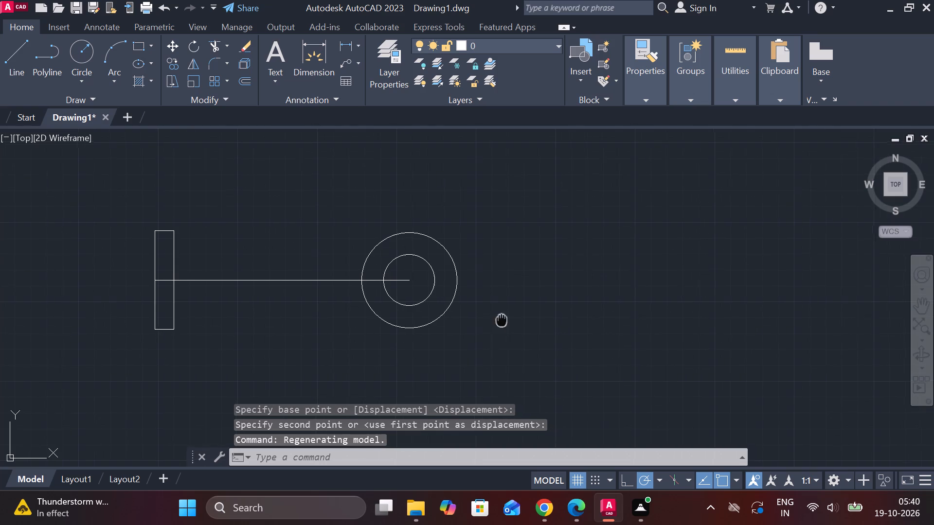
middle_click_drag(505, 321, 541, 310)
key("Escape")
key("l")
key("Return")
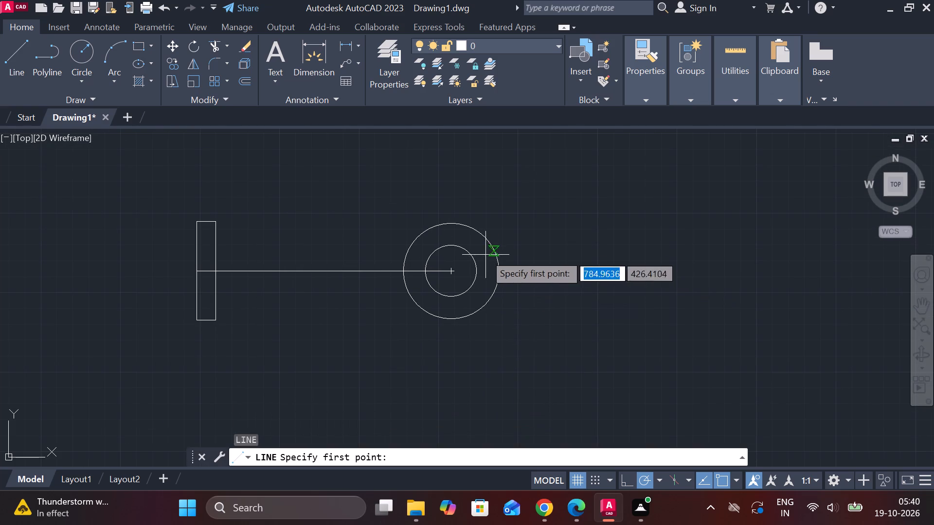
left_click(456, 228)
middle_click_drag(299, 247, 445, 244)
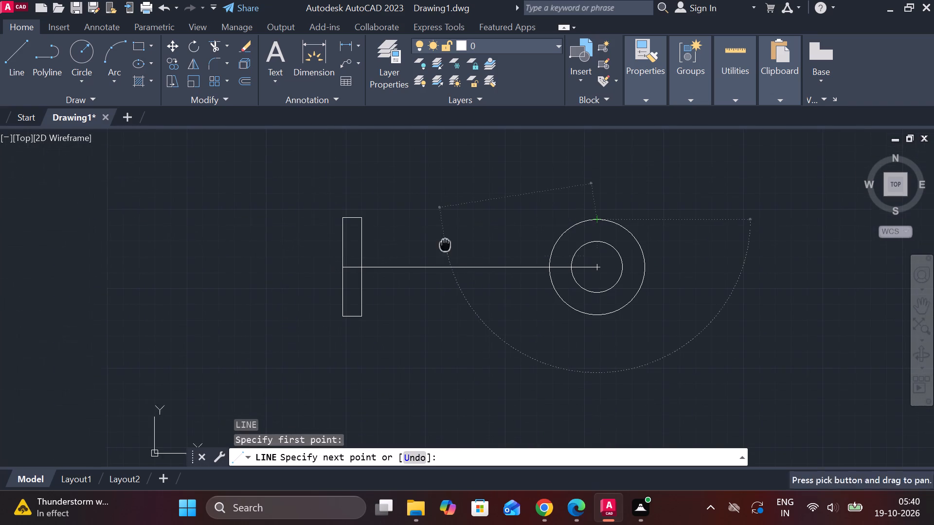
left_click(110, 222)
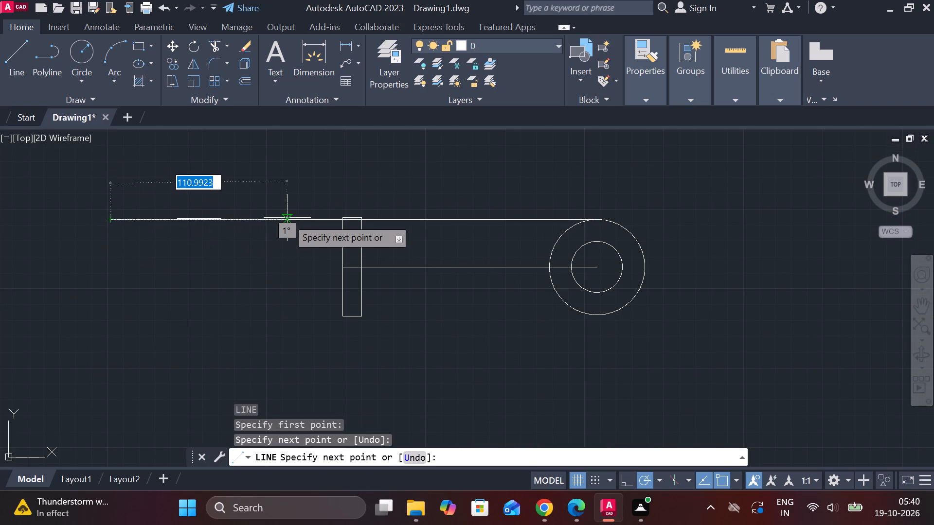
key("Escape")
Draw a horizontal line from the outer circle's bottom quadrant towards the left, extending past the rectangle.
key("space")
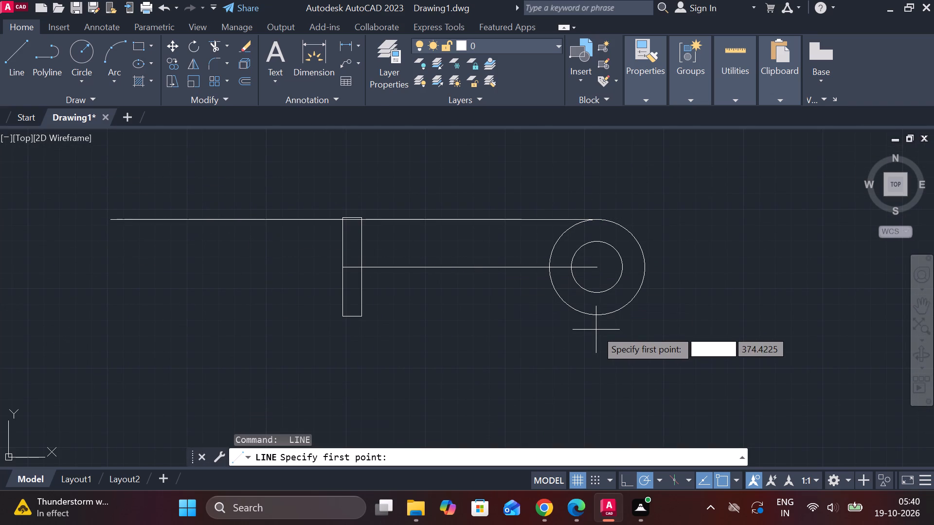
left_click(596, 319)
left_click(254, 320)
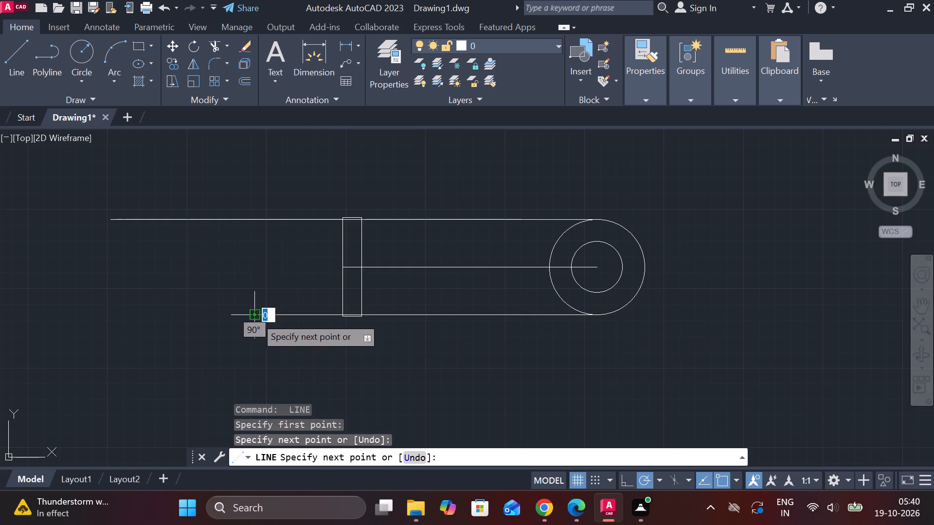
key("Escape")
Trim the upper and lower tangent lines back to the rectangle's right side, removing the parts beyond and inside the rectangle.
type("tr")
key("space")
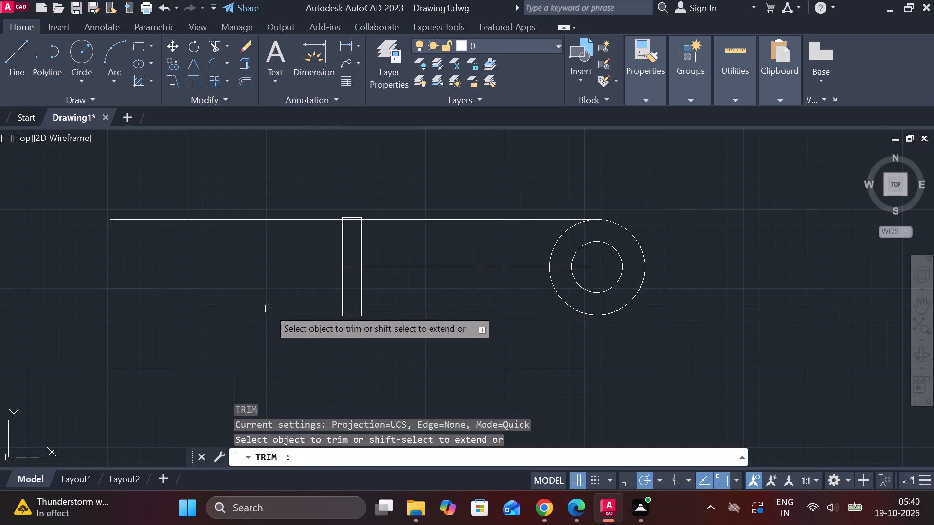
left_click_drag(304, 162, 323, 358)
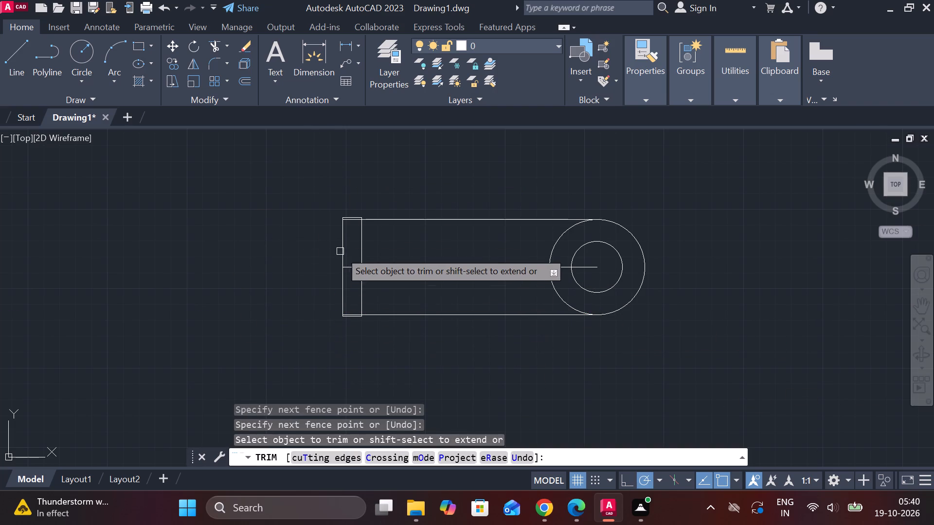
scroll(344, 251, "up", 2)
left_click(363, 171)
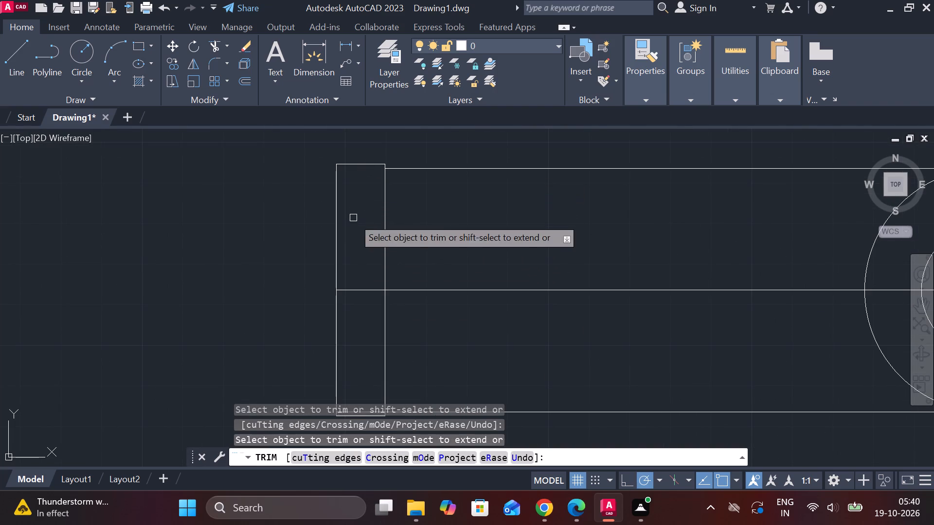
middle_click_drag(364, 316, 350, 254)
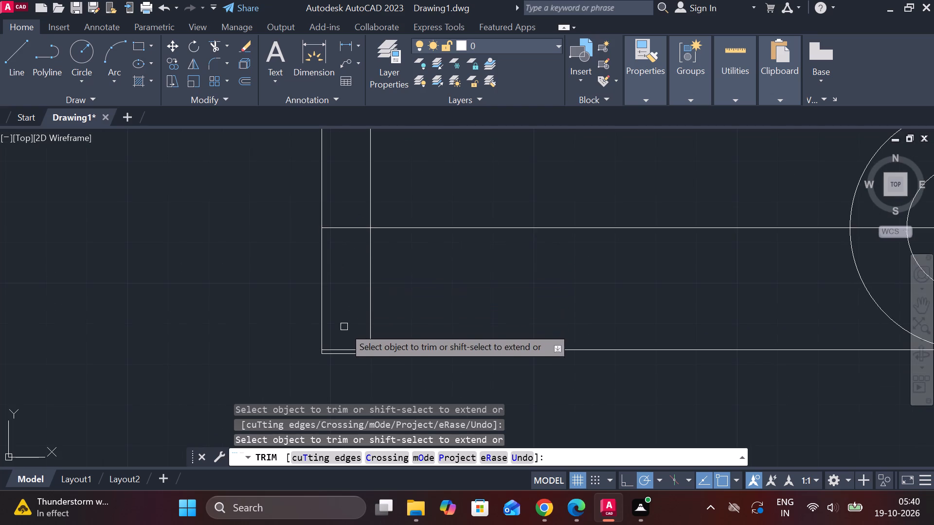
left_click(342, 347)
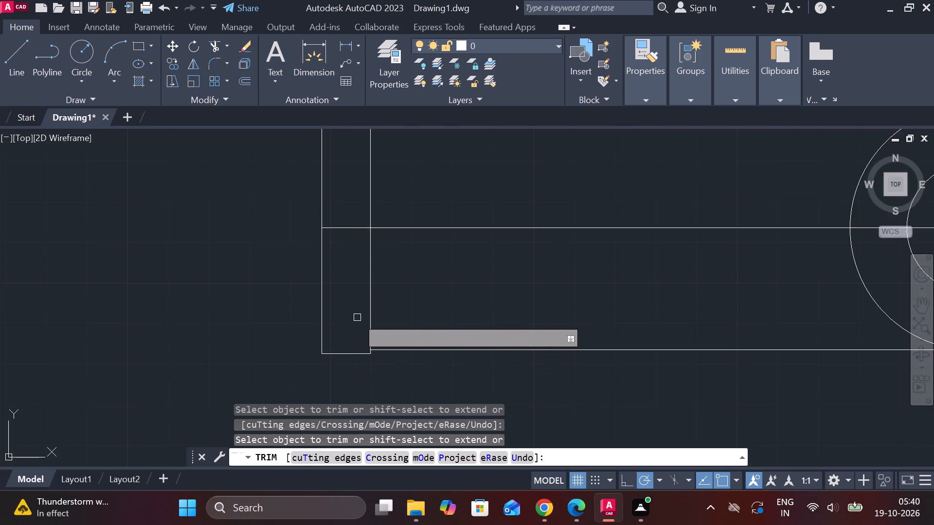
middle_click_drag(448, 271, 404, 355)
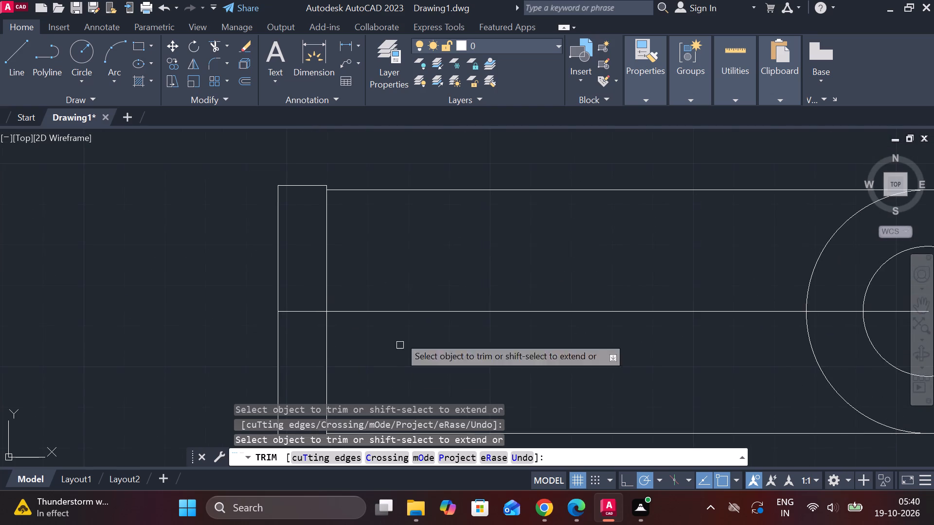
scroll(356, 216, "up", 2)
middle_click_drag(358, 216, 391, 318)
scroll(381, 316, "up", 1)
middle_click_drag(381, 316, 413, 357)
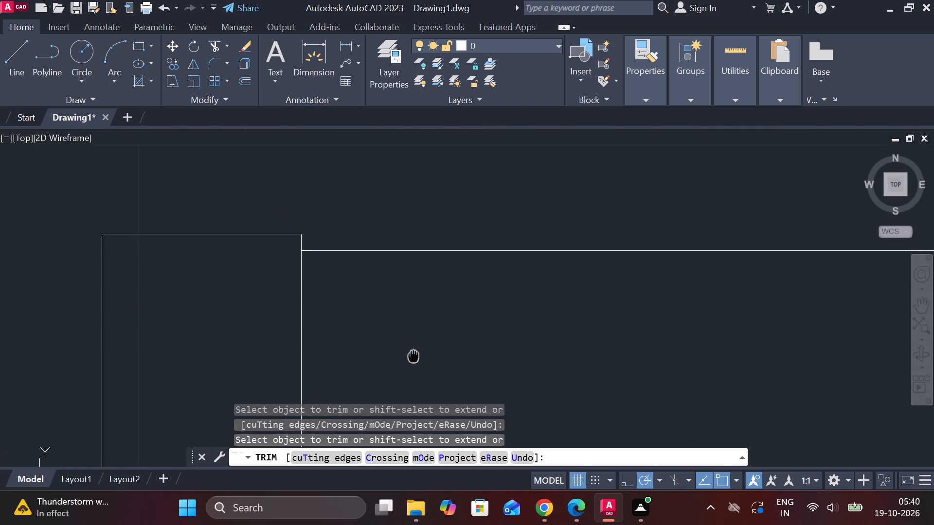
middle_click_drag(413, 357, 409, 357)
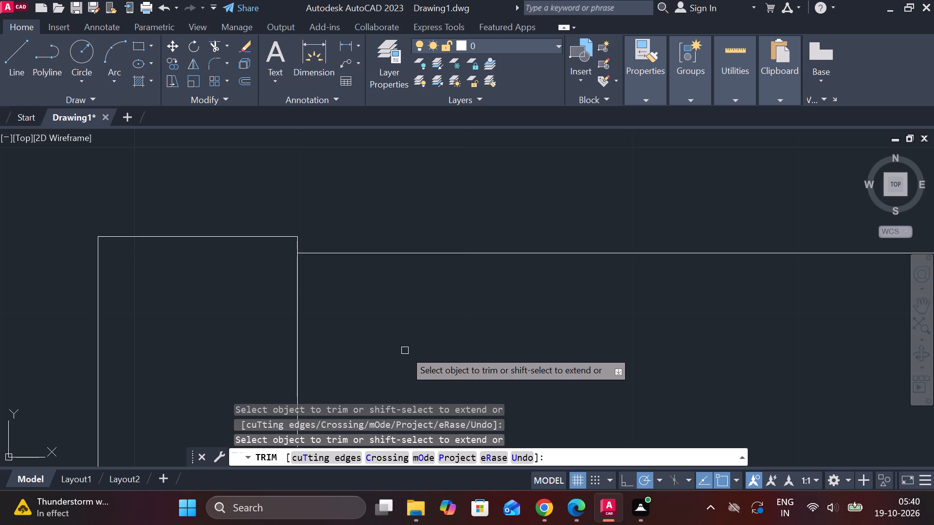
key("Escape")
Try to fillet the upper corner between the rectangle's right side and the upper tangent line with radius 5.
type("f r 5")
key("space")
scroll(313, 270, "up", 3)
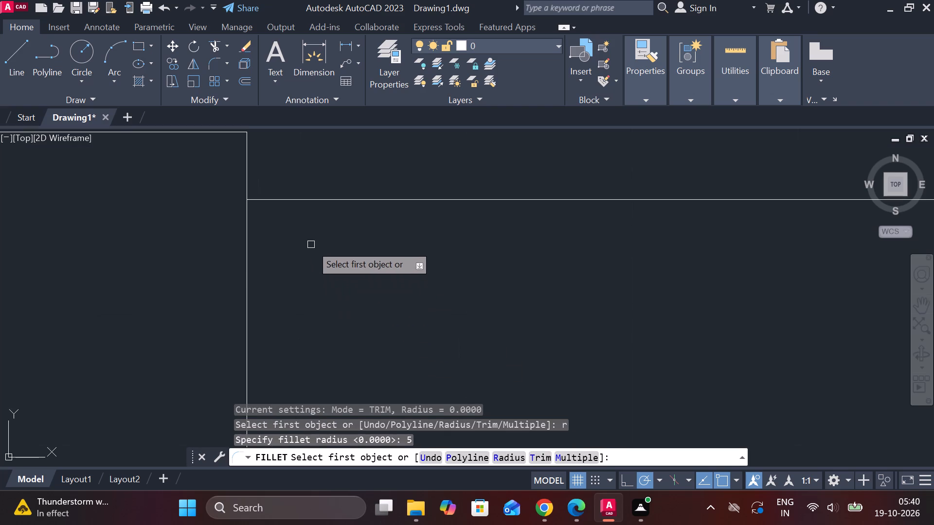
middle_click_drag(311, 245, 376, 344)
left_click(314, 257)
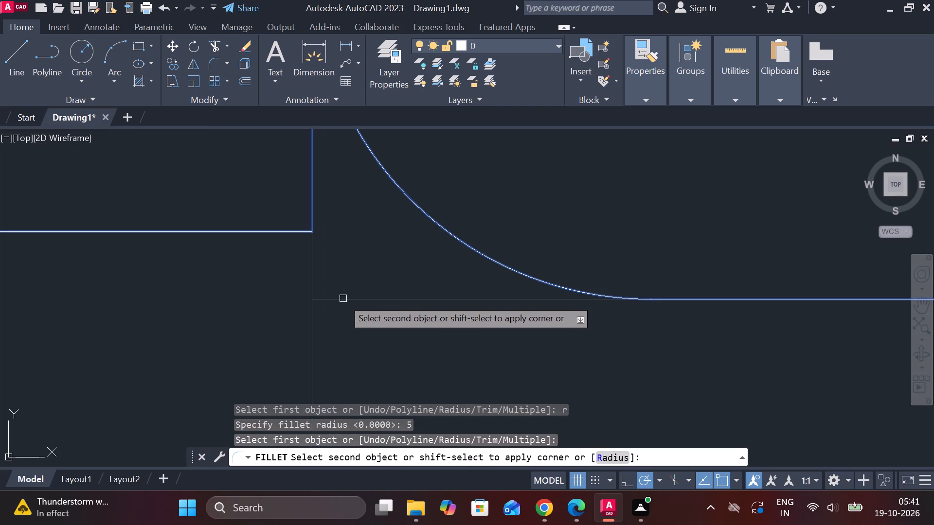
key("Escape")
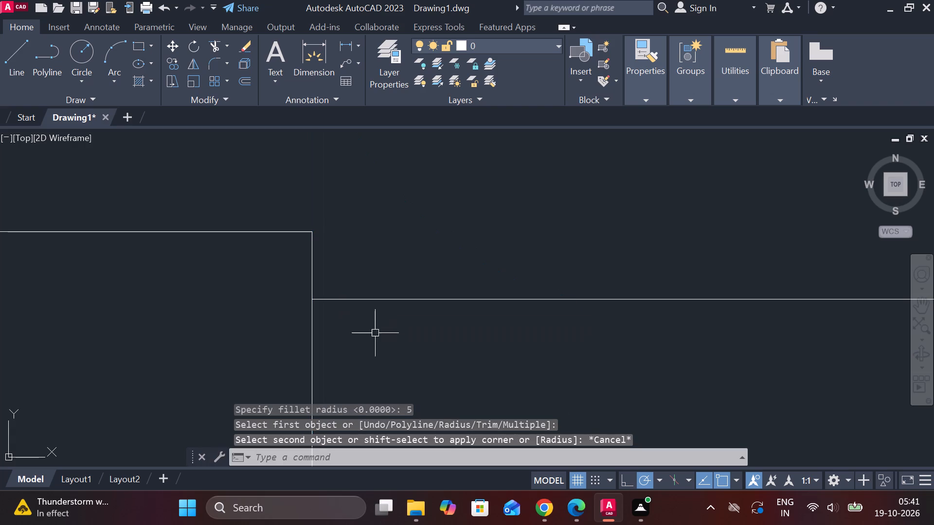
Trim away the rectangle's right side between the upper and lower tangent lines.
type("tr")
key("space")
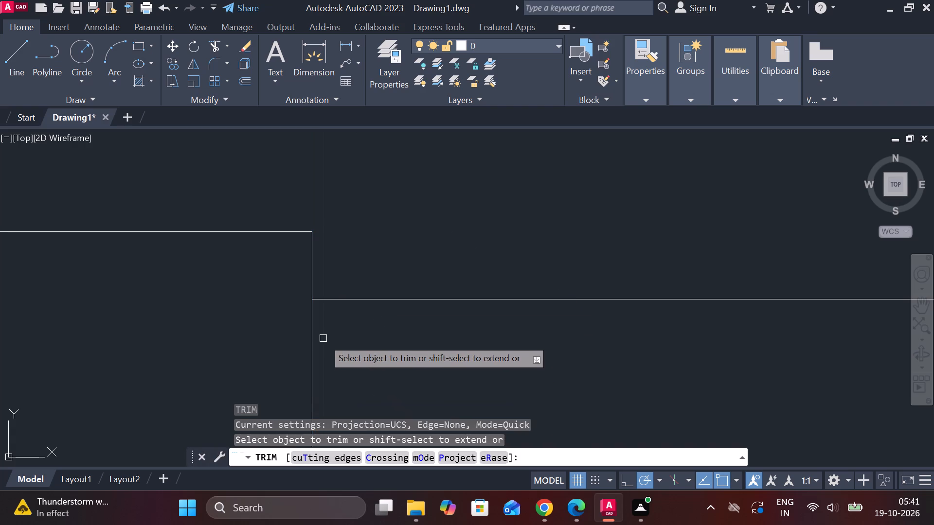
left_click(315, 333)
key("Escape")
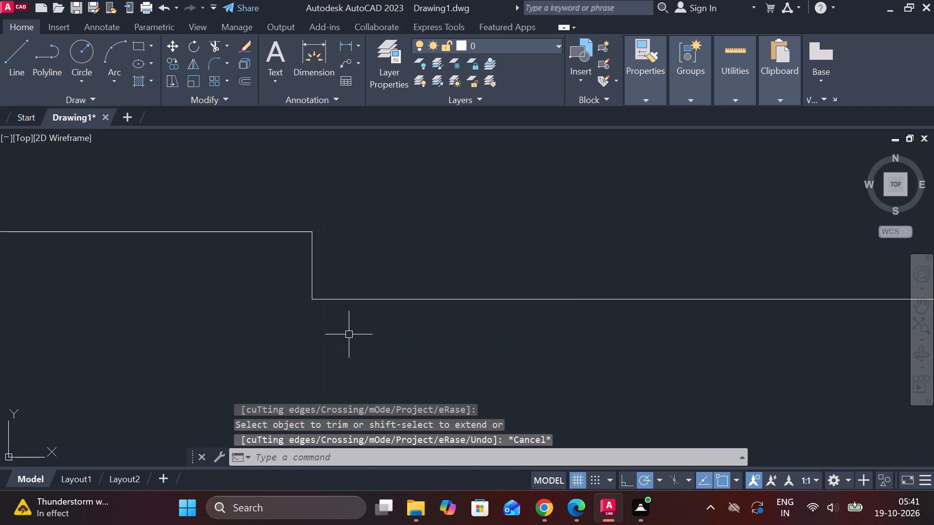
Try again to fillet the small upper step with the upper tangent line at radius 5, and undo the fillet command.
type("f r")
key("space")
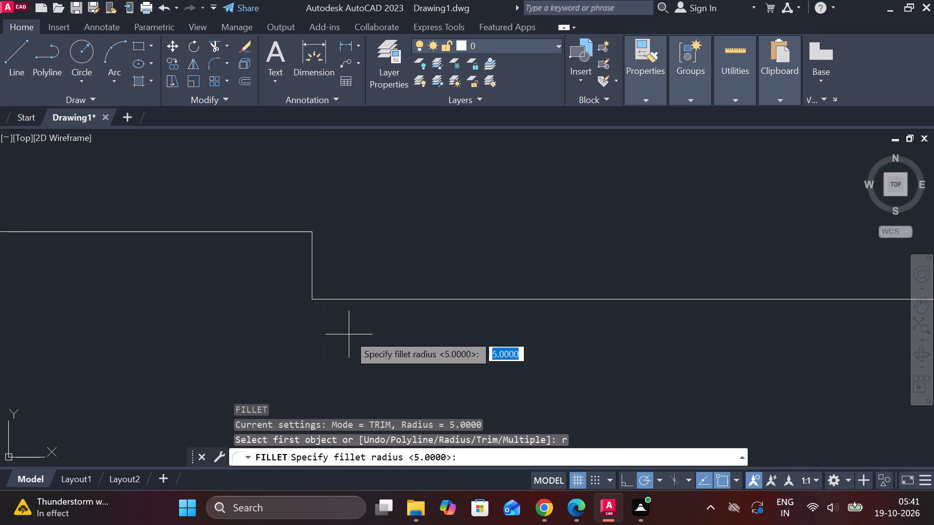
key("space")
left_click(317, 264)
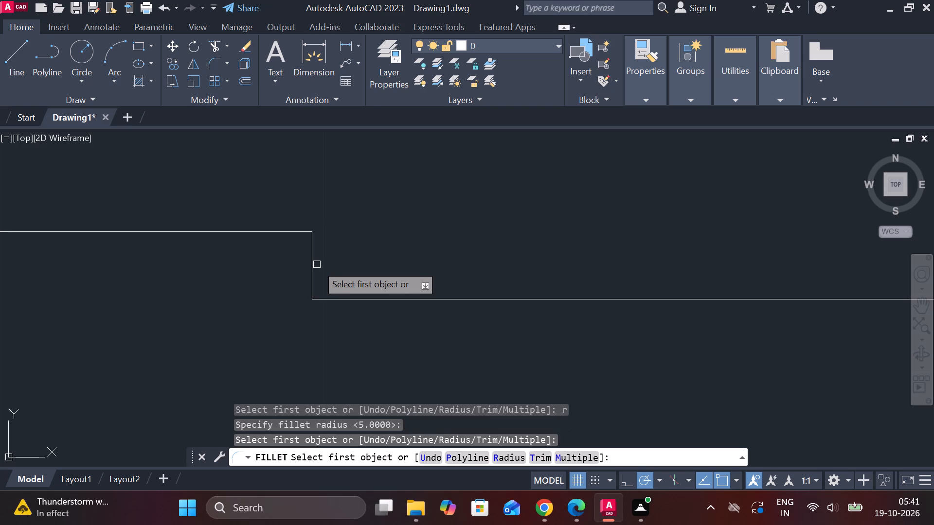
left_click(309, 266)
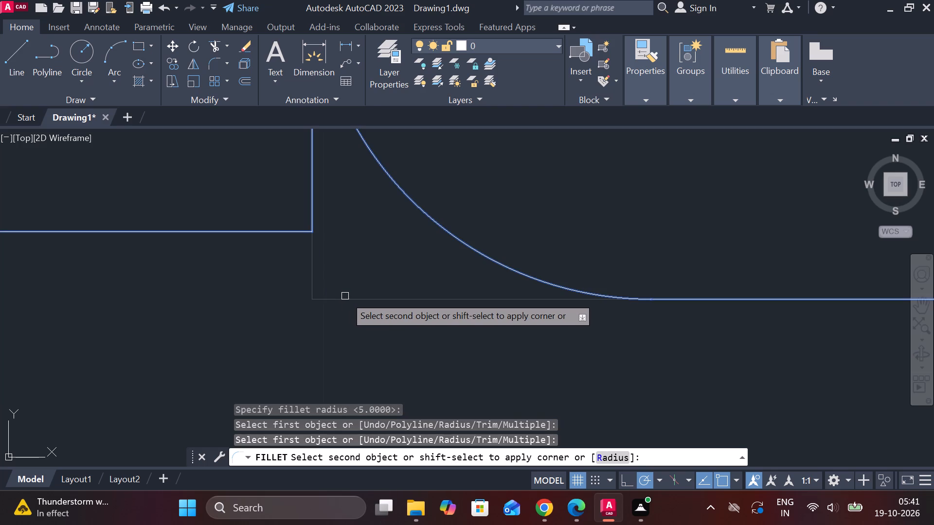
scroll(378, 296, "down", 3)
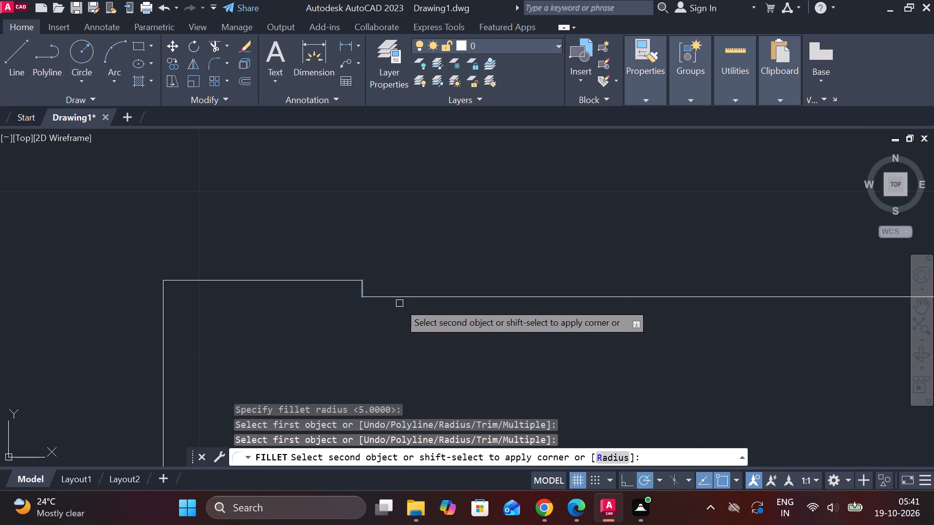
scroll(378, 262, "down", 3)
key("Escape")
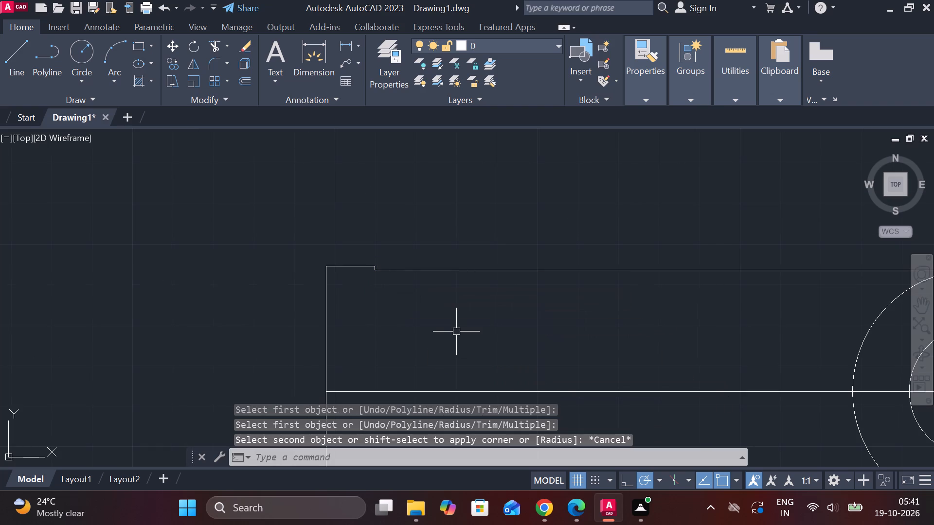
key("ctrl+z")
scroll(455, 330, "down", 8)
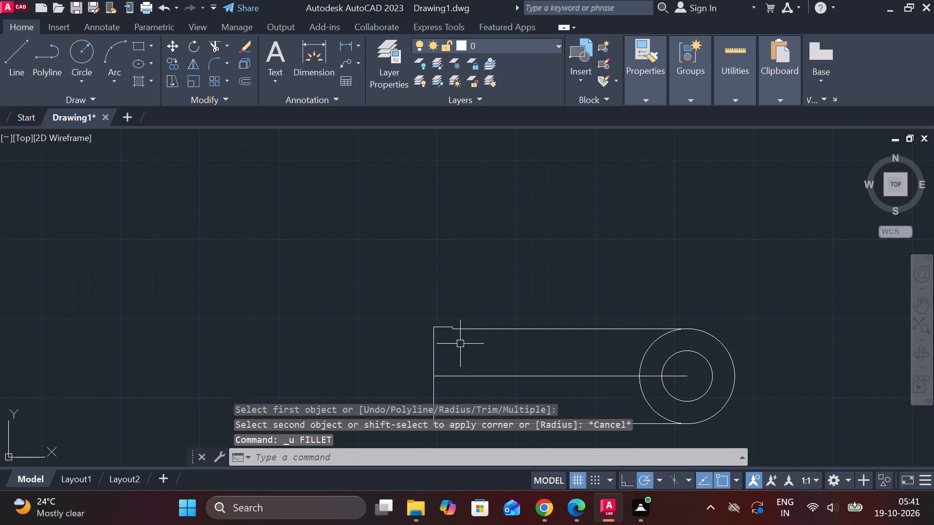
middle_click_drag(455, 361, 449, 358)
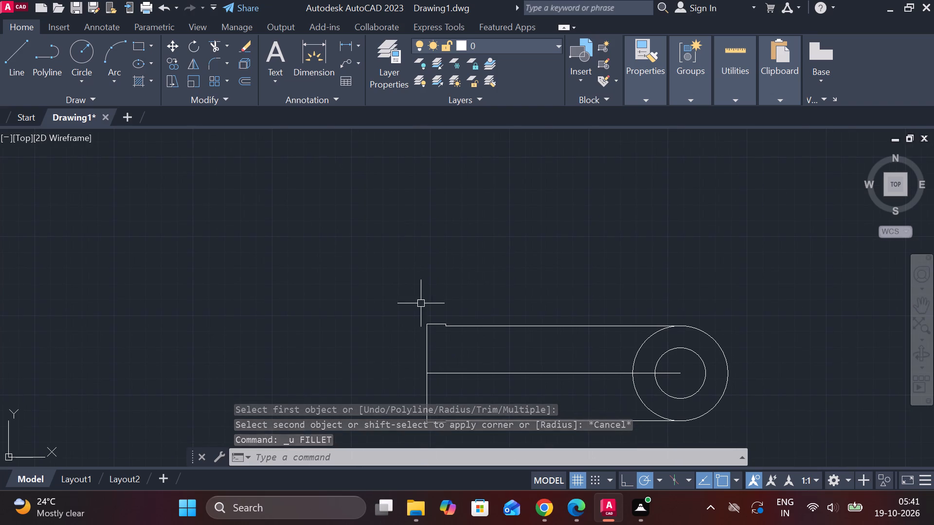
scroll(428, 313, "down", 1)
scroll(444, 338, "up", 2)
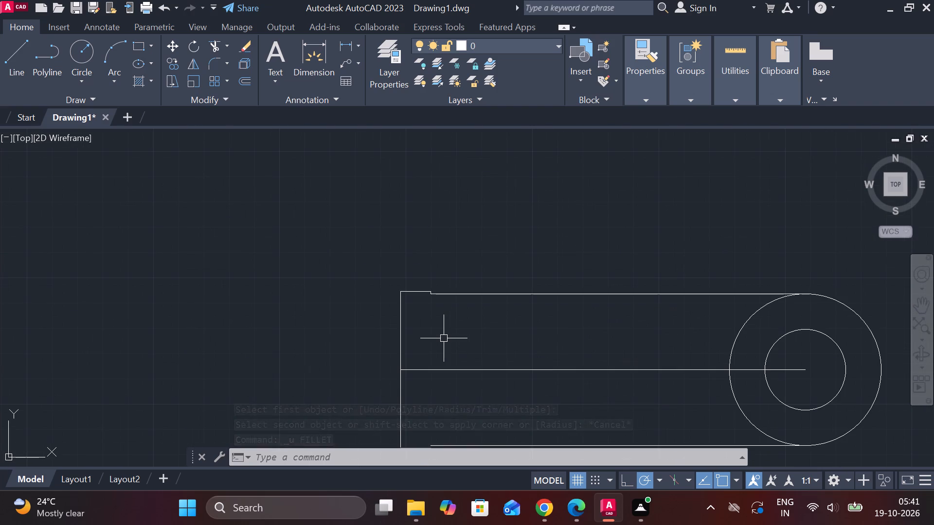
Undo the last trim so the rectangle's right side is complete between the upper and lower lines.
key("ctrl+z")
key("ctrl+z")
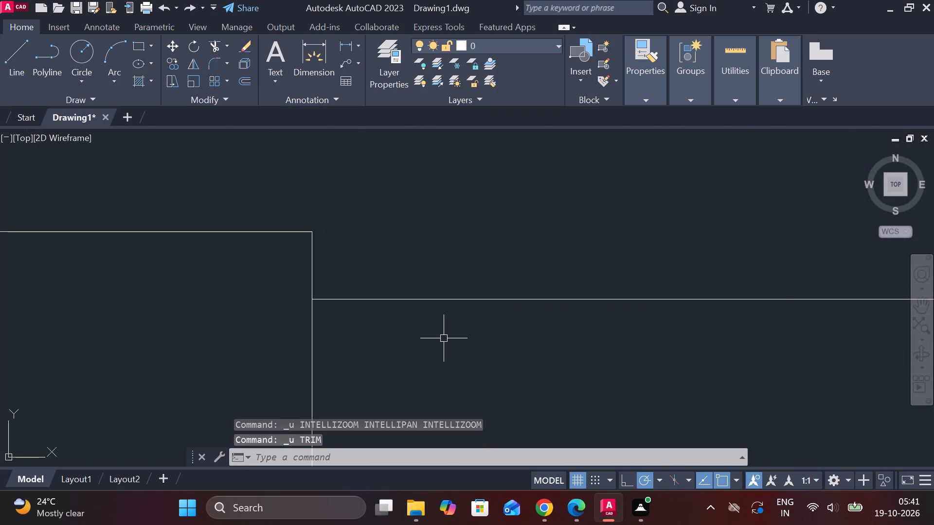
Erase the upper and lower tangent lines between the rectangle and the outer circle.
scroll(444, 338, "down", 4)
scroll(525, 388, "down", 3)
middle_click_drag(510, 372, 463, 335)
middle_click_drag(442, 313, 344, 229)
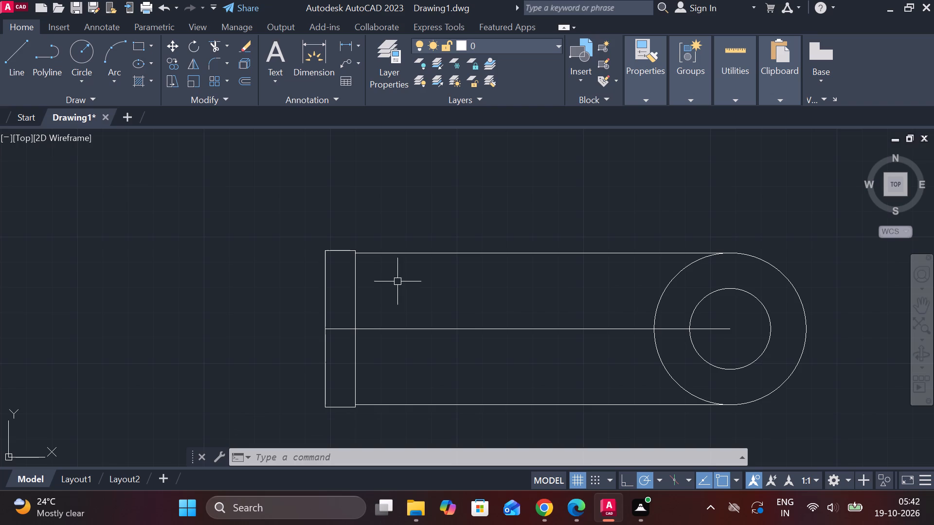
left_click(408, 254)
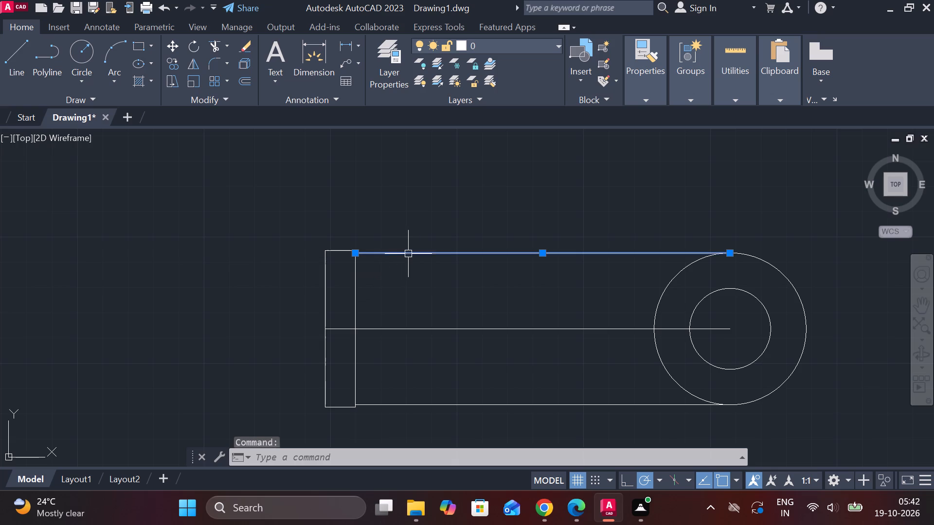
left_click(423, 402)
type("e")
key("space")
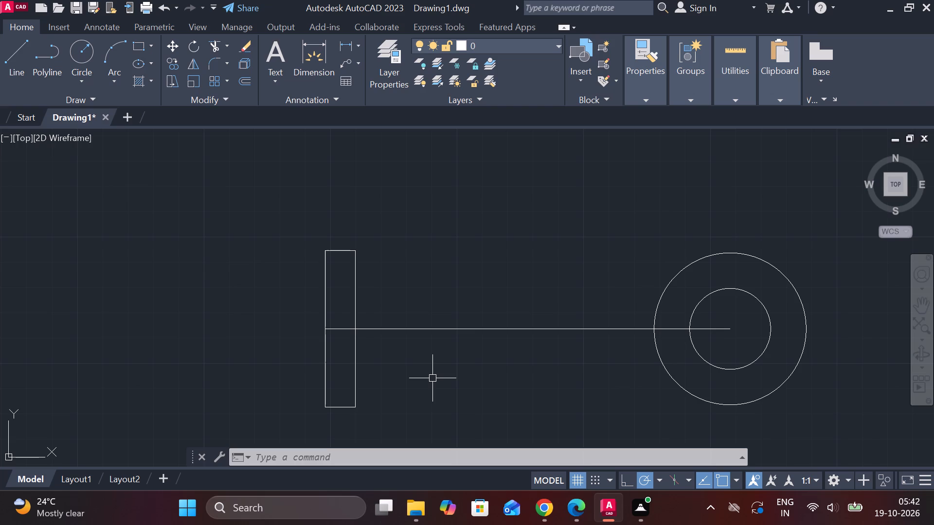
key("Escape")
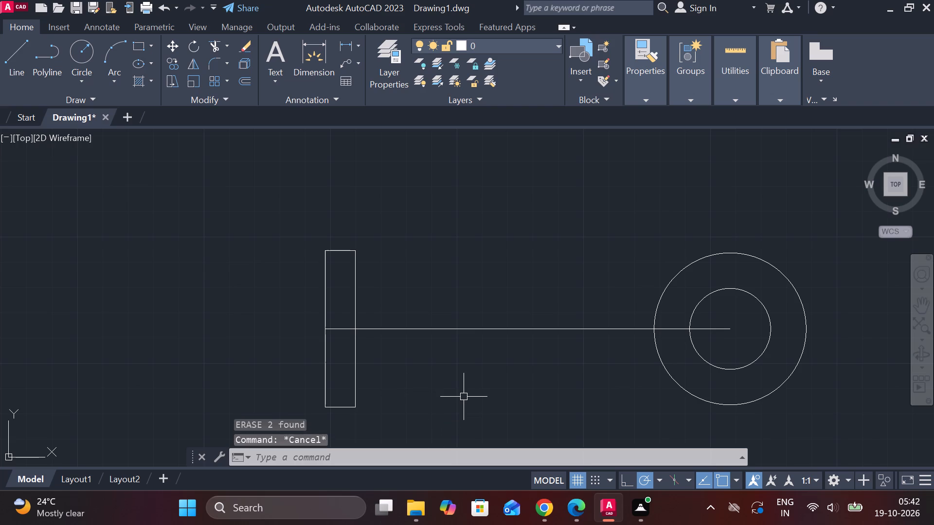
Draw a horizontal line about 187 long from the rectangle's right side, starting 25 above the centreline and running past the outer circle.
key("l")
key("Return")
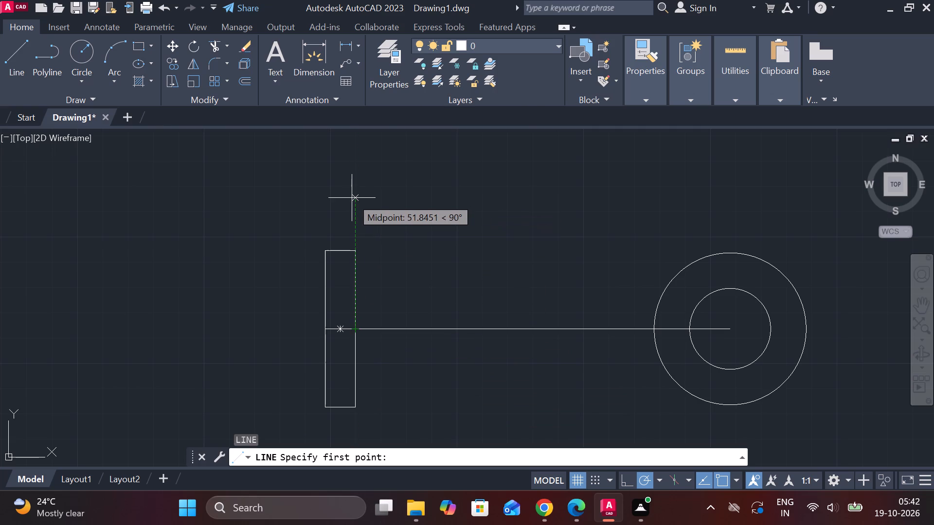
type("25")
key("space")
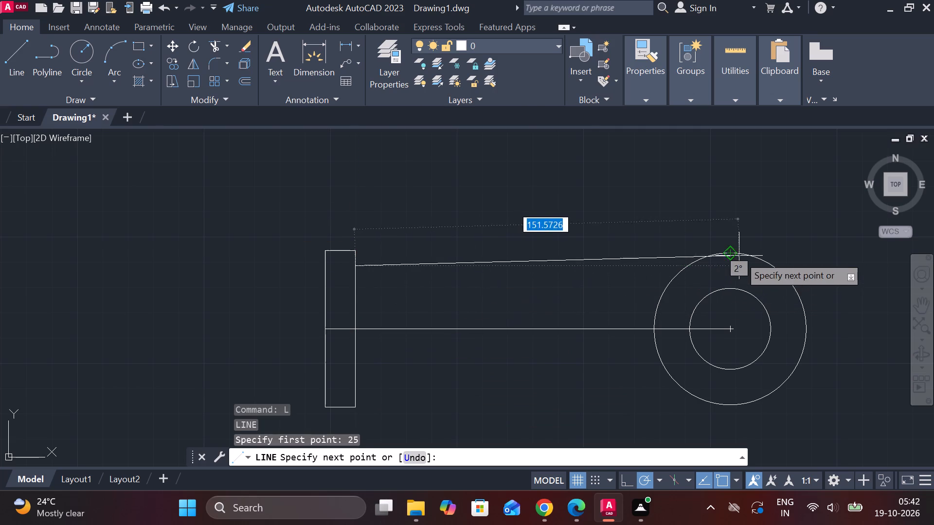
middle_click_drag(733, 268, 684, 266)
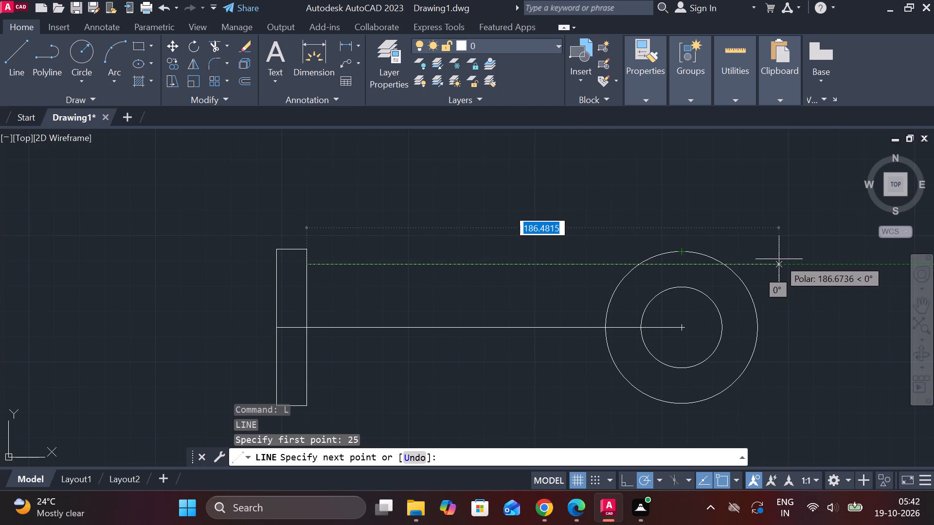
left_click(779, 259)
key("Escape")
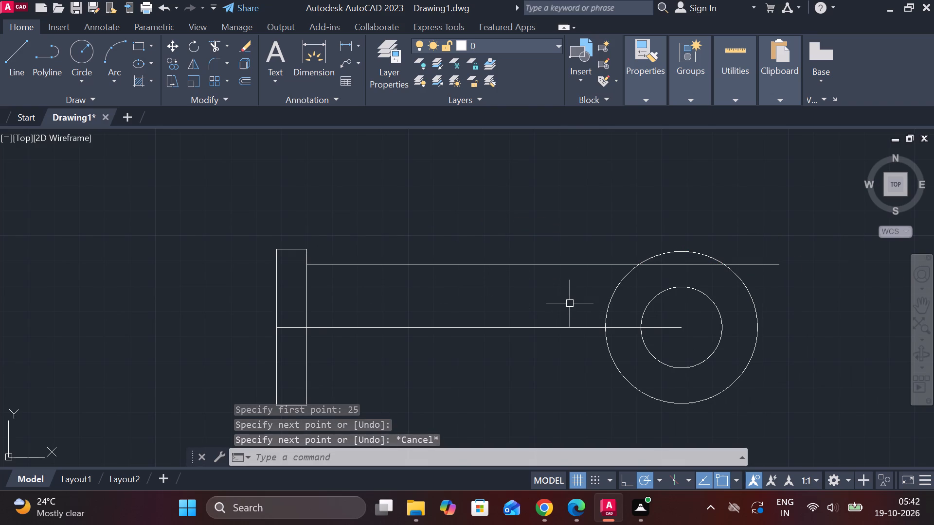
Trim the new upper line inside and beyond the outer circle, and the circle's left arc between that line and the centreline.
type("tr")
key("space")
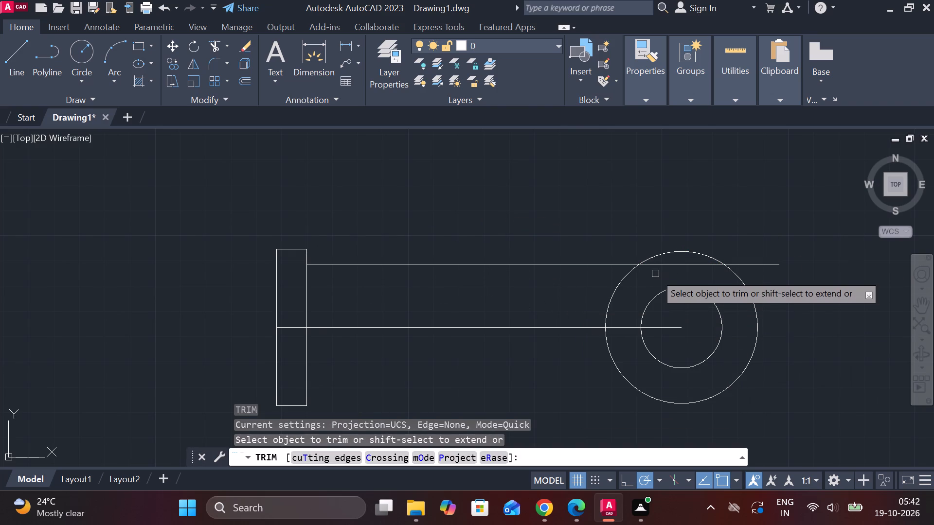
left_click(655, 266)
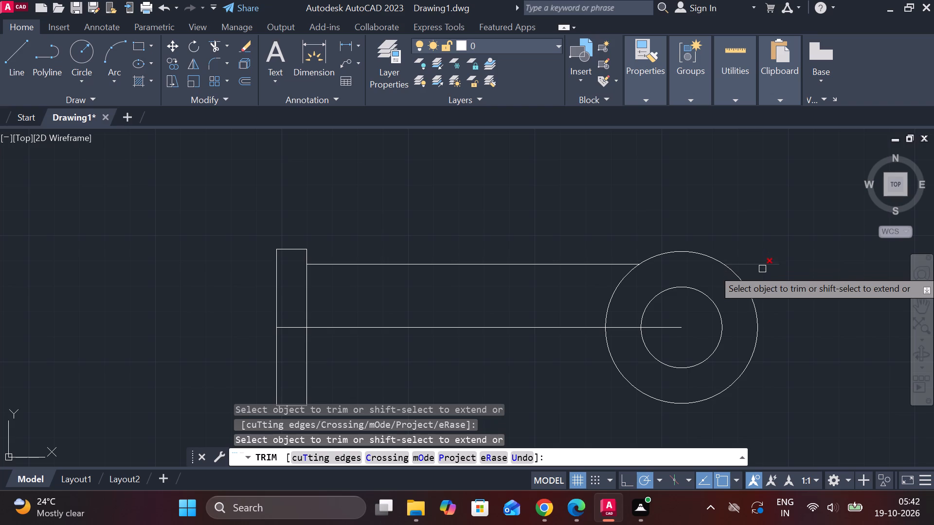
left_click(762, 269)
left_click(755, 263)
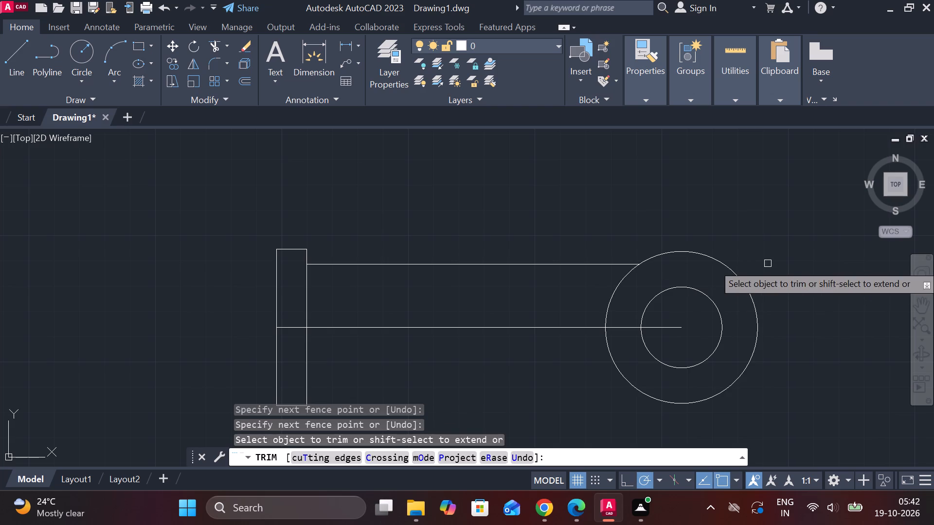
left_click(631, 277)
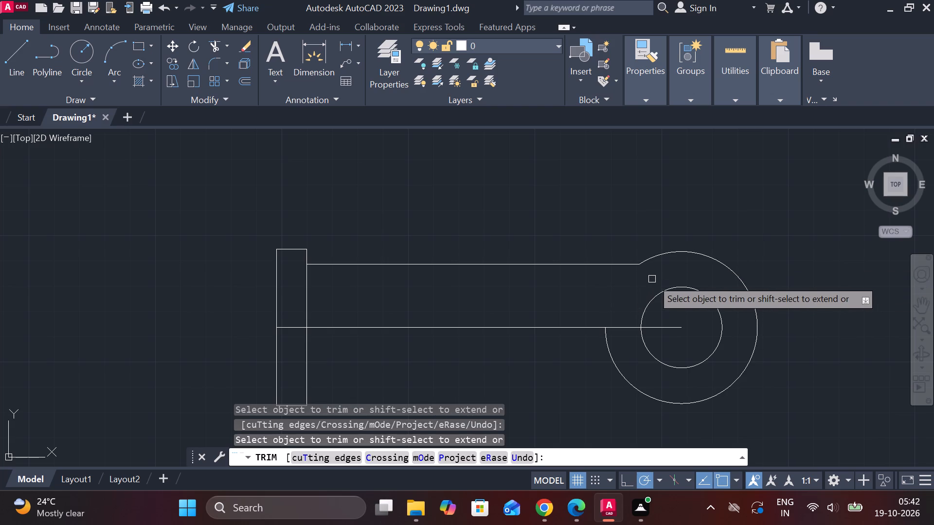
middle_click_drag(652, 281, 563, 291)
key("Escape")
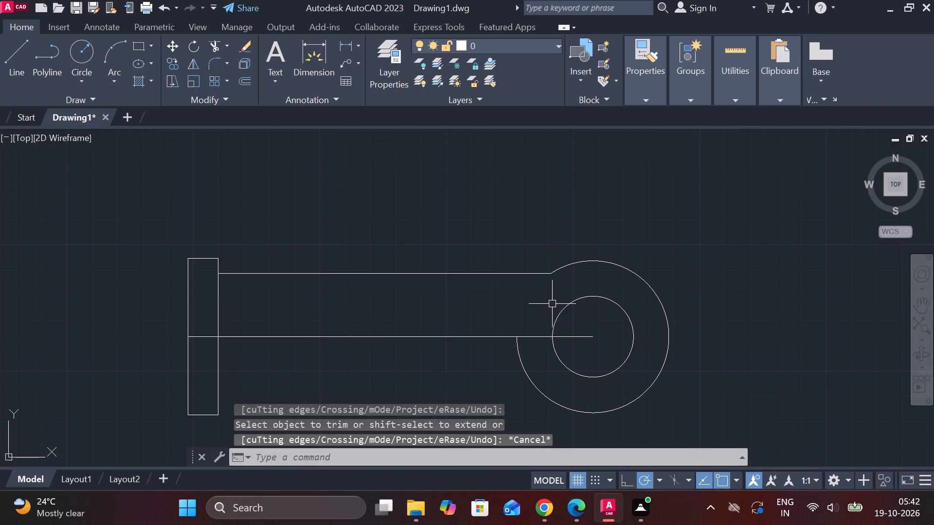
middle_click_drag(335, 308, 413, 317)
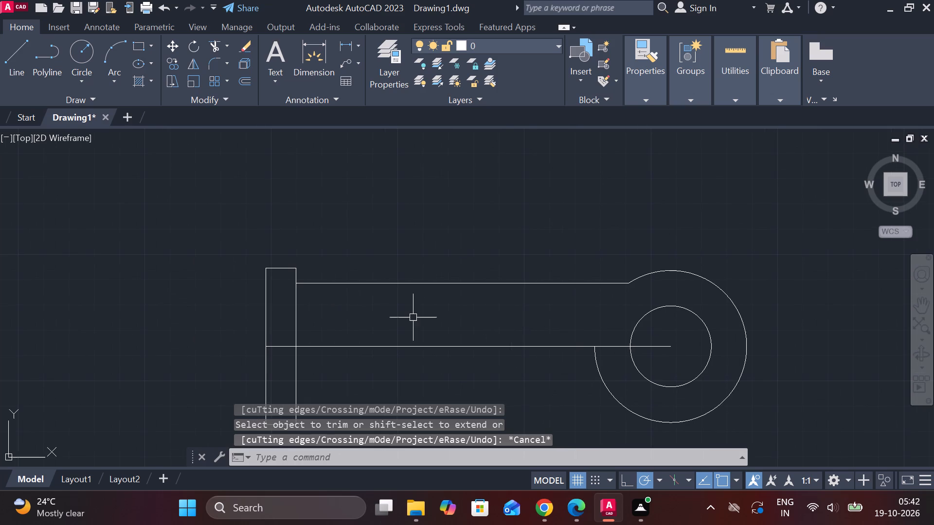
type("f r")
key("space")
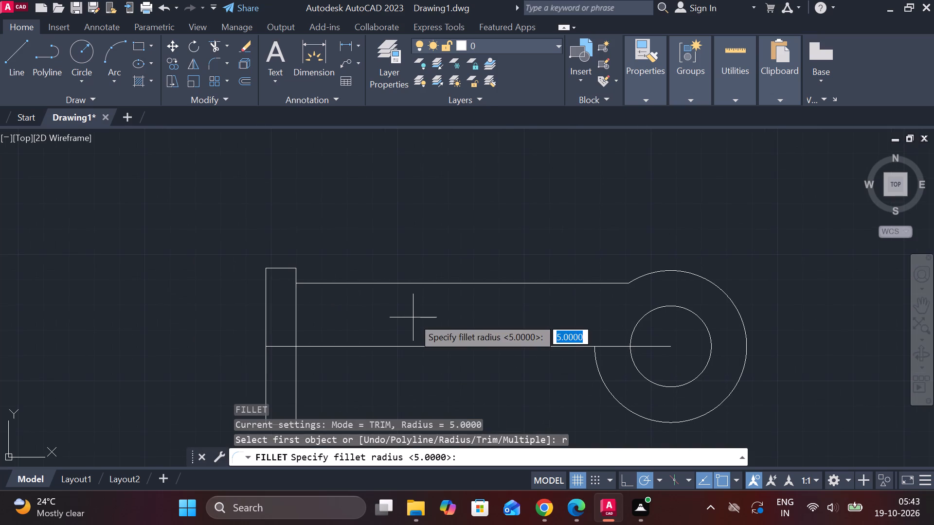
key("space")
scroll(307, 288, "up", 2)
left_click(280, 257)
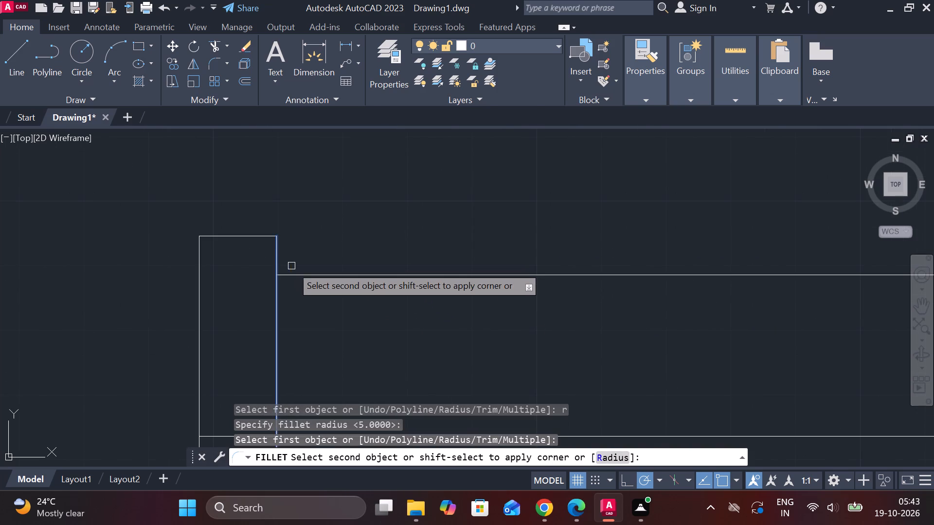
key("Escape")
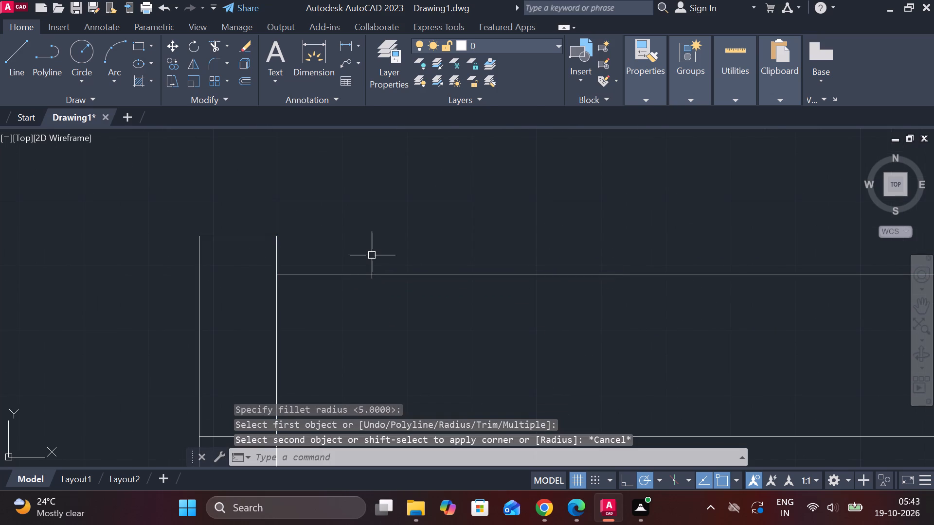
Trim the rectangle's right side between the new upper line and the centreline.
type("tr")
key("space")
left_click(277, 302)
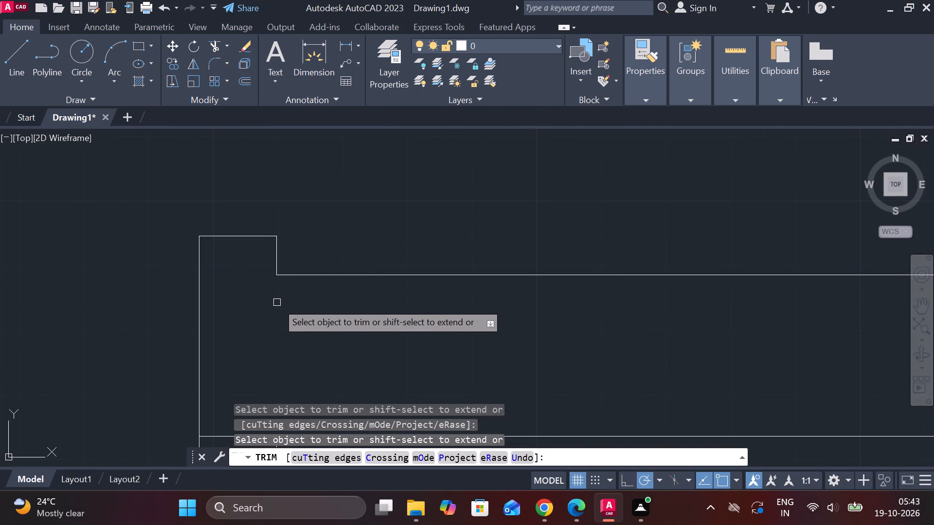
key("Escape")
Fillet the corner between the short upper edge of the rectangle's right side and the upper line with radius 5.
type("f r")
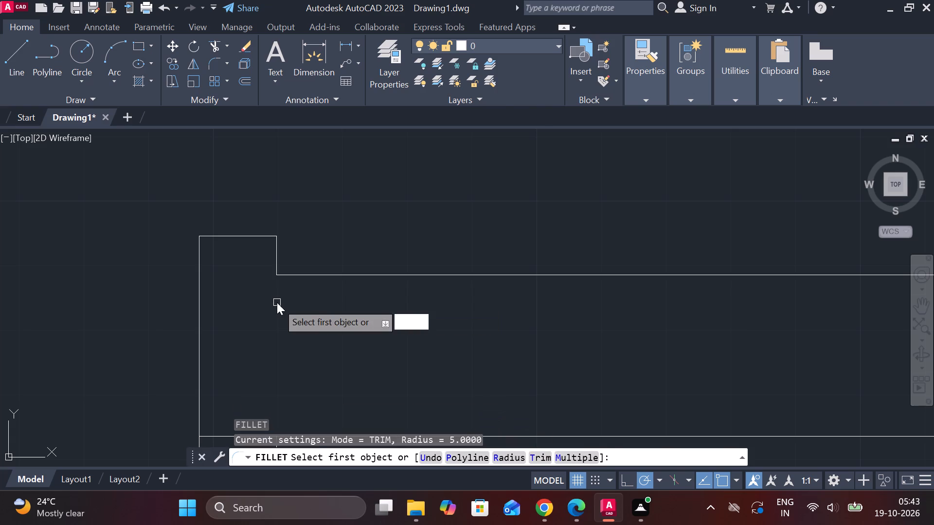
key("space")
key("space")
left_click(278, 245)
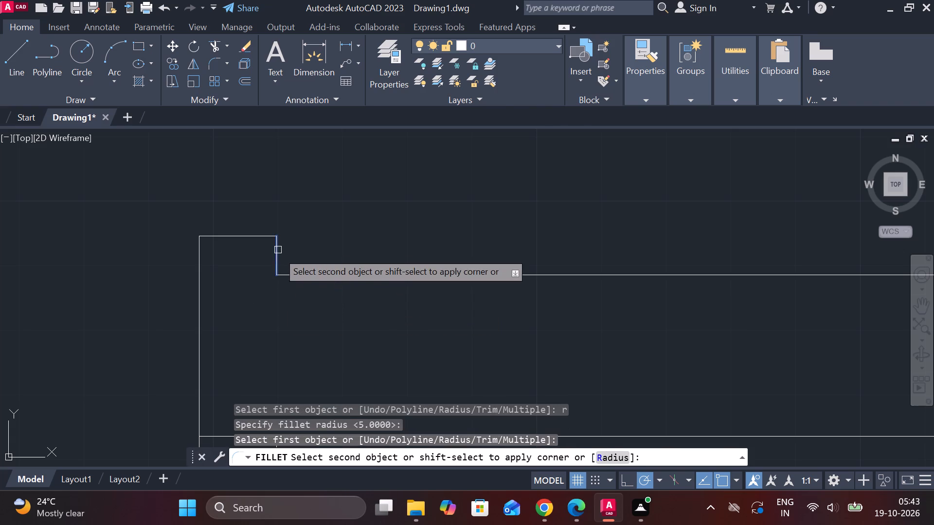
left_click(298, 275)
scroll(326, 300, "down", 3)
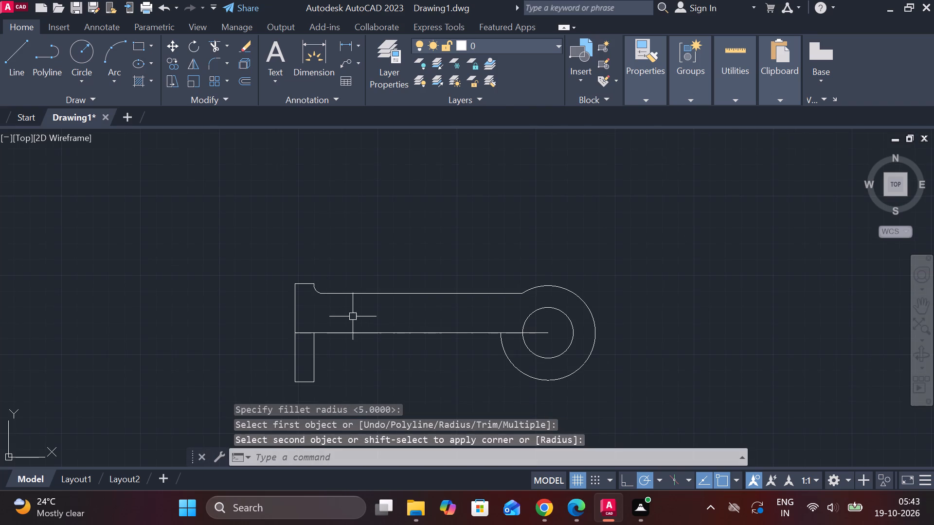
scroll(380, 316, "up", 2)
key("Escape")
Explode the joined outline of the rectangle, fillet and upper line into separate segments.
left_click(329, 261)
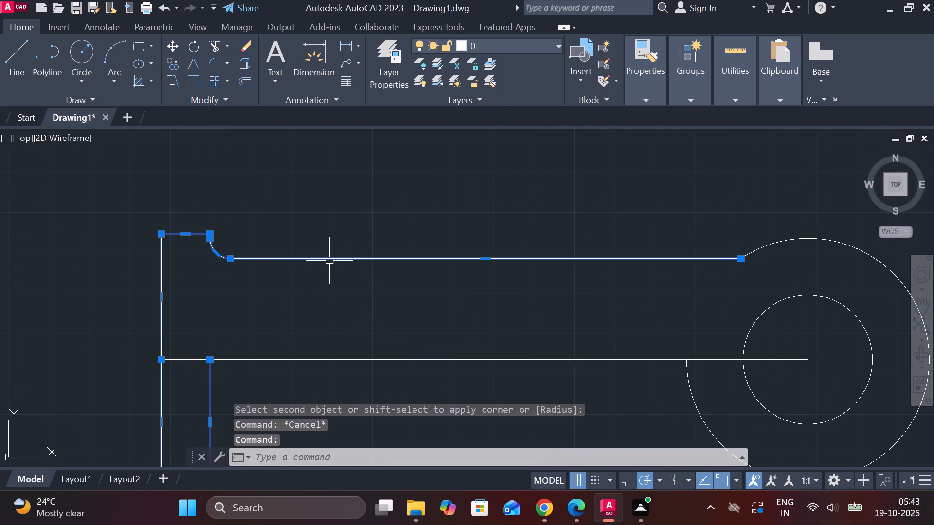
scroll(506, 296, "down", 2)
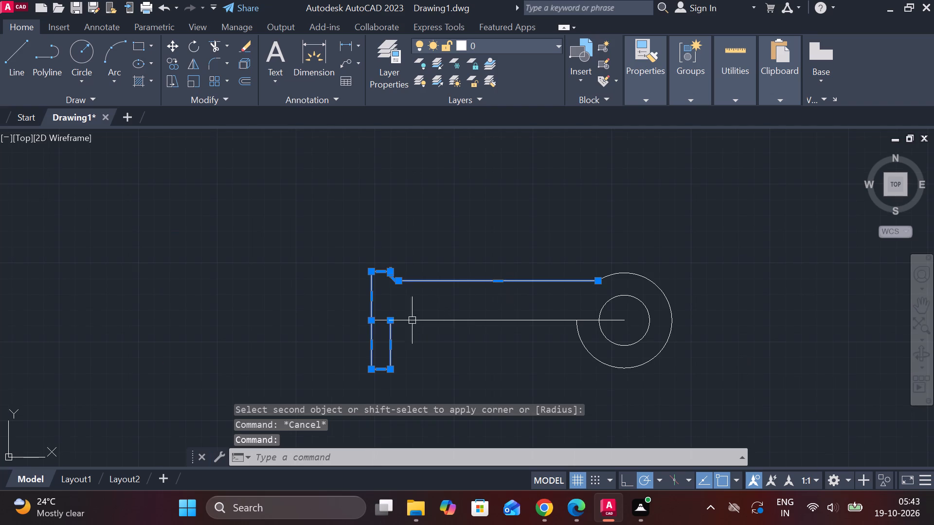
scroll(375, 303, "up", 2)
key("Escape")
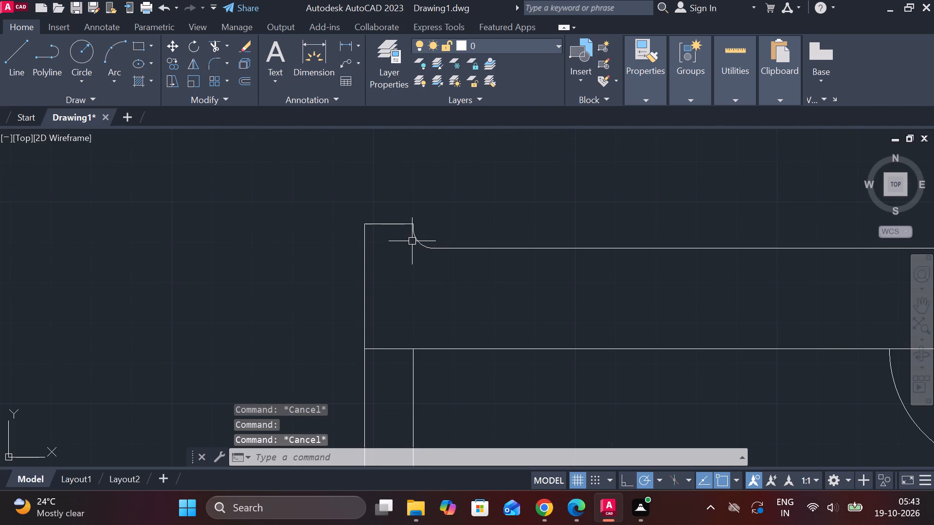
left_click(418, 241)
type("ex")
type("ex")
left_click(470, 328)
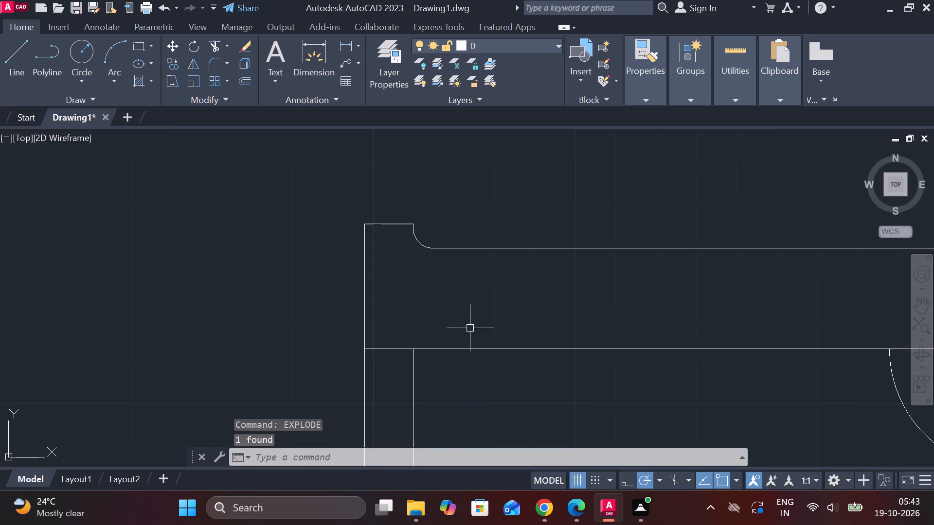
Mirror the fillet arc and the upper line about the horizontal centreline, keeping the source objects.
left_click(425, 243)
left_click(455, 248)
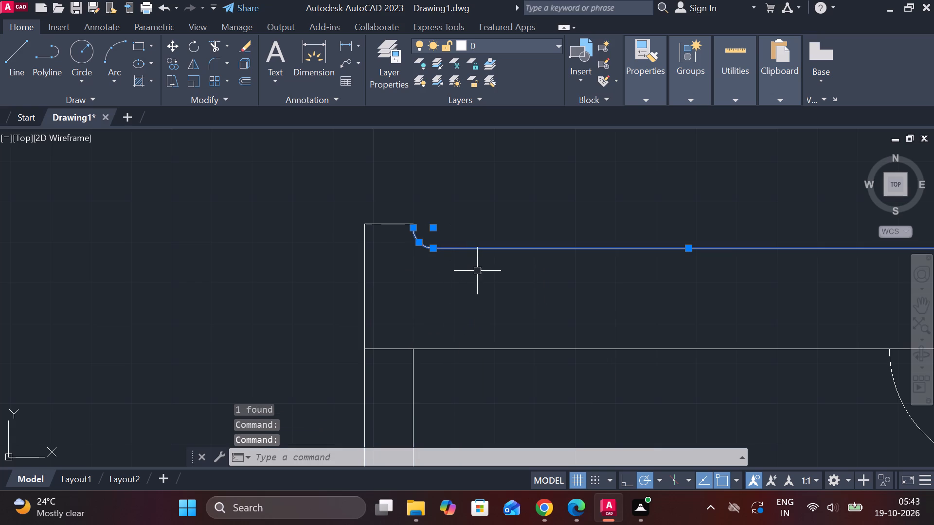
type("mi")
key("Return")
scroll(479, 276, "down", 2)
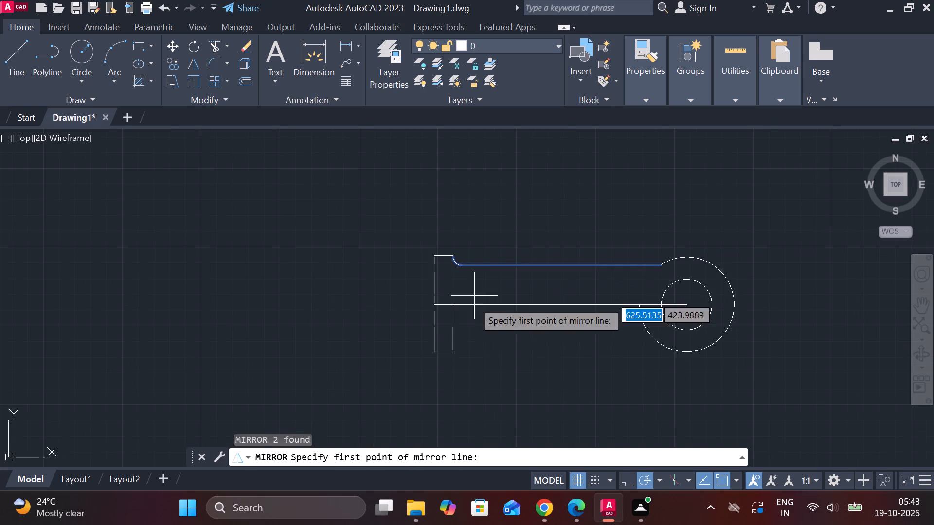
left_click(453, 305)
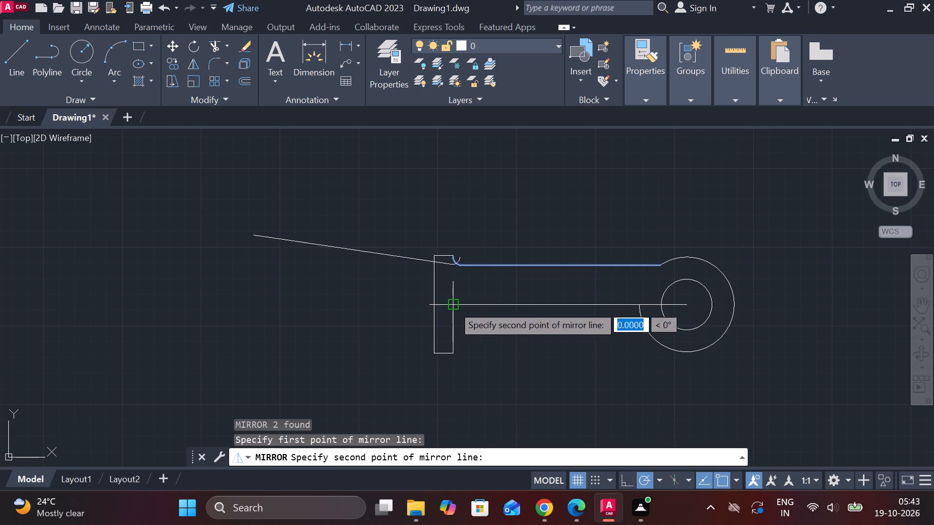
left_click(684, 309)
left_click_drag(717, 361, 684, 309)
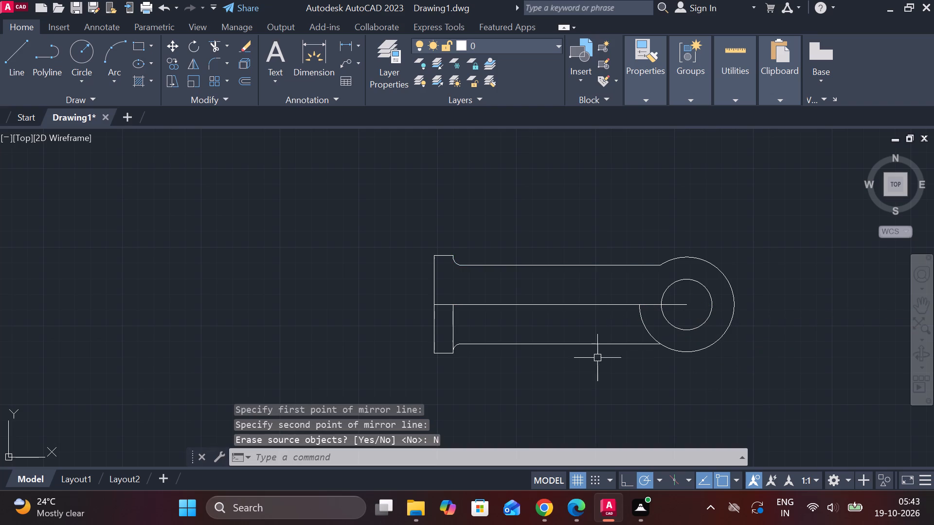
Trim the outer circle's arc and the rectangle's right side between the centreline and the mirrored lower profile.
type("tr")
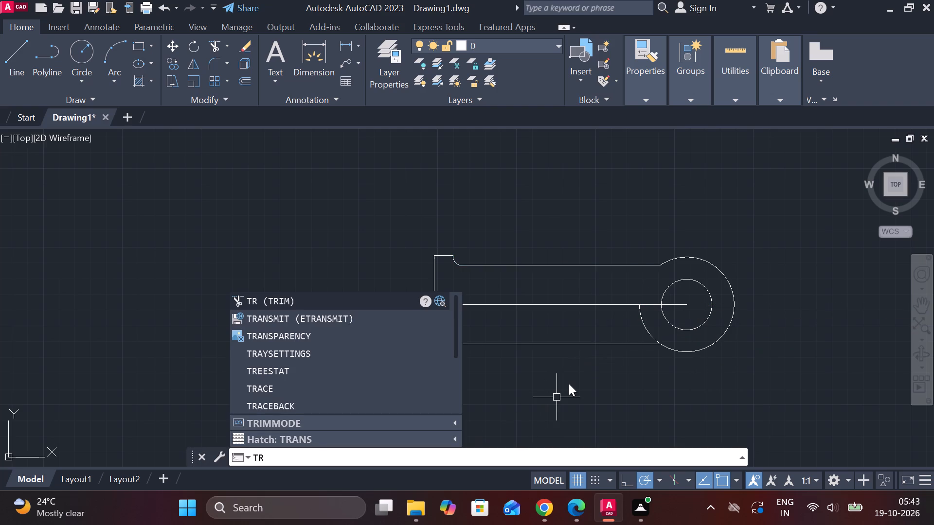
key("space")
left_click(637, 317)
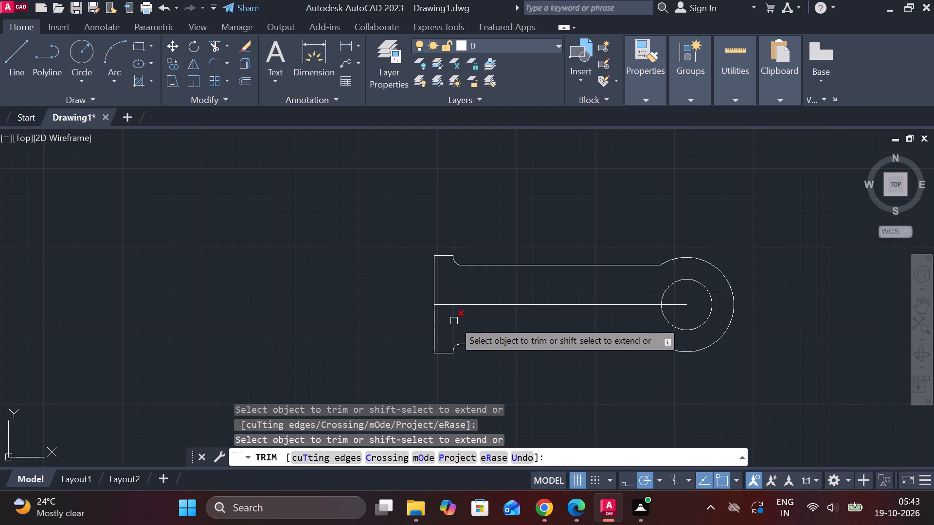
left_click(454, 321)
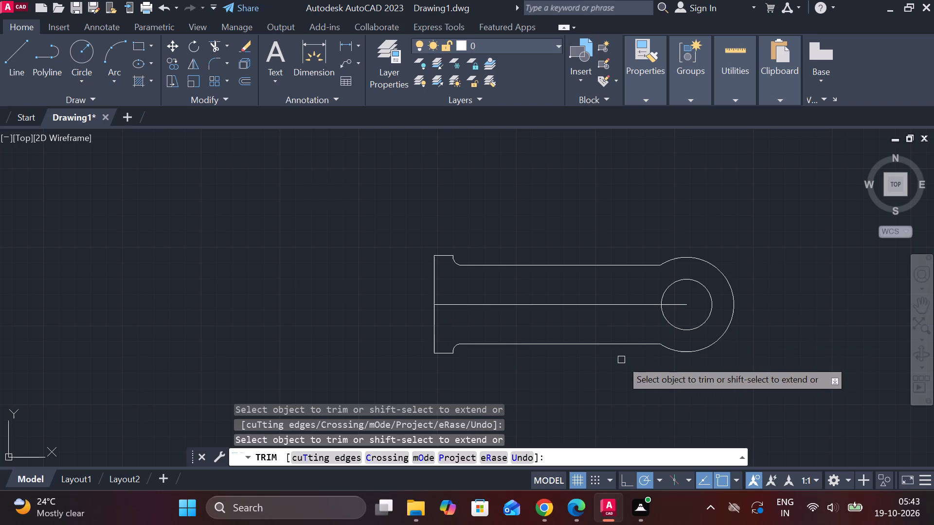
key("Escape")
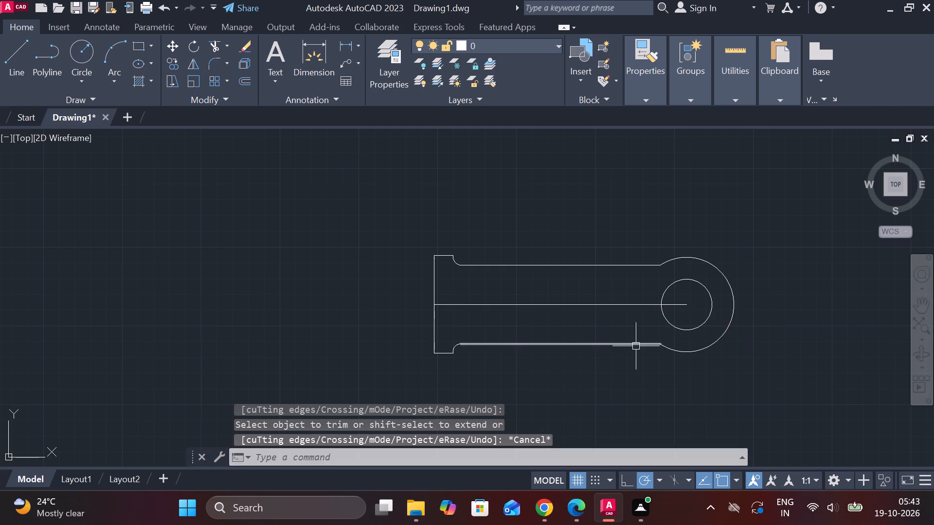
middle_click_drag(628, 350, 597, 353)
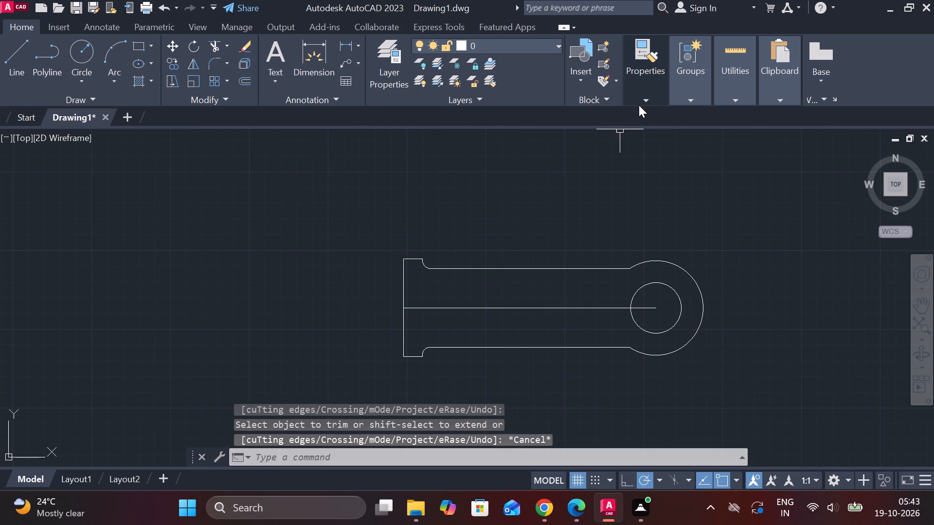
Load the CENTER linetype from acadiso.lin into the drawing.
left_click(639, 105)
left_click(764, 152)
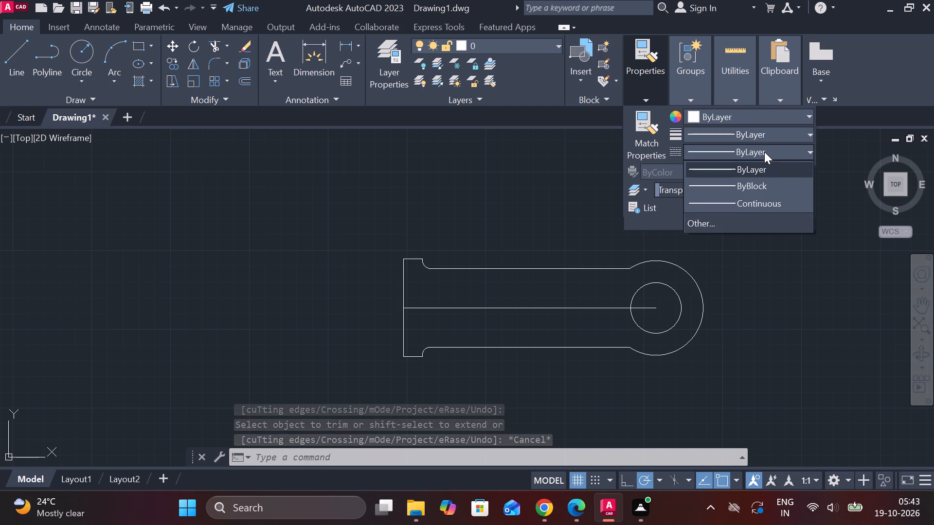
left_click(734, 216)
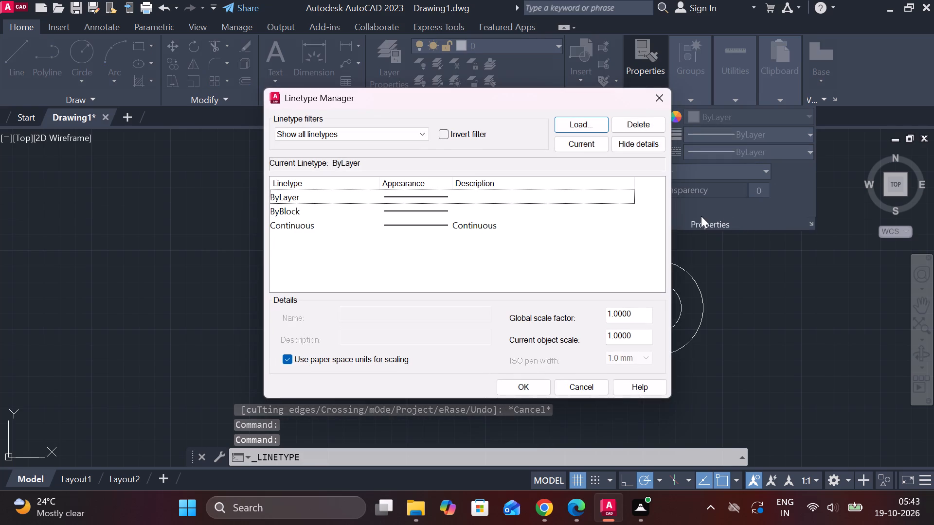
left_click(569, 120)
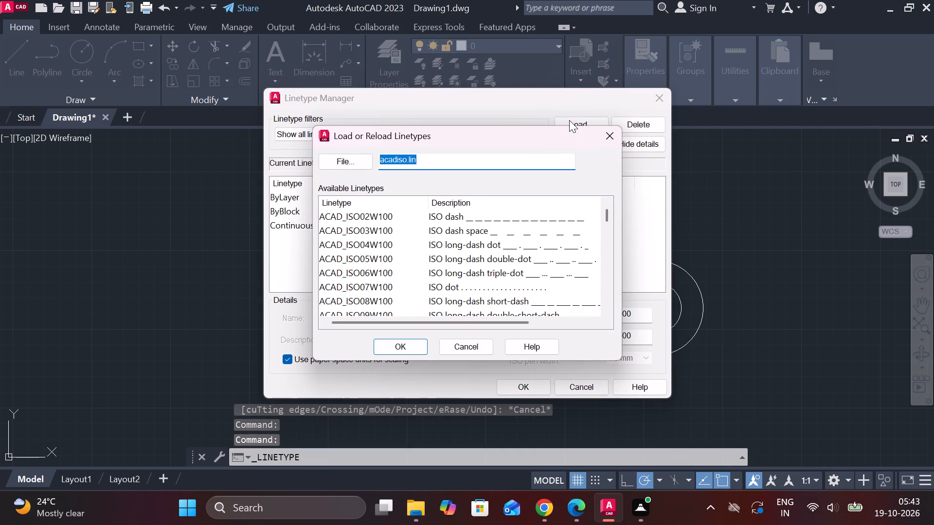
scroll(443, 238, "down", 2)
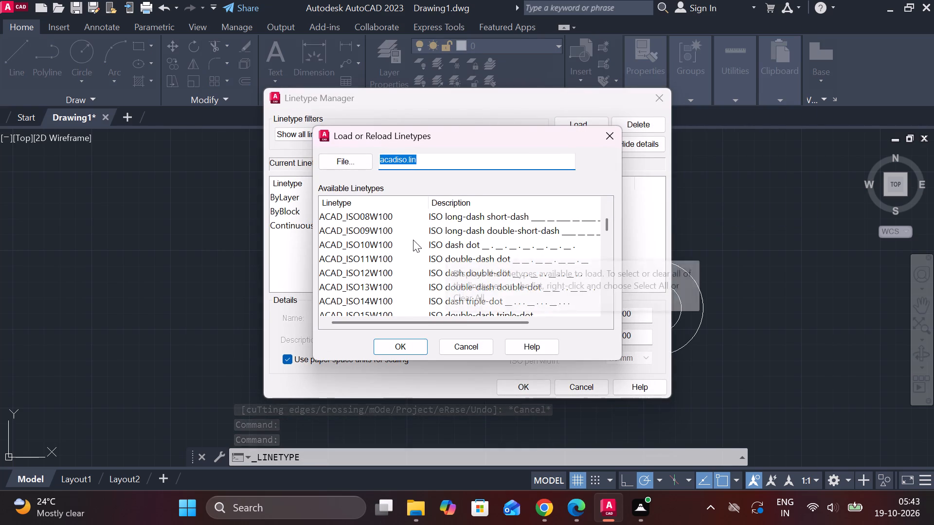
scroll(394, 247, "down", 4)
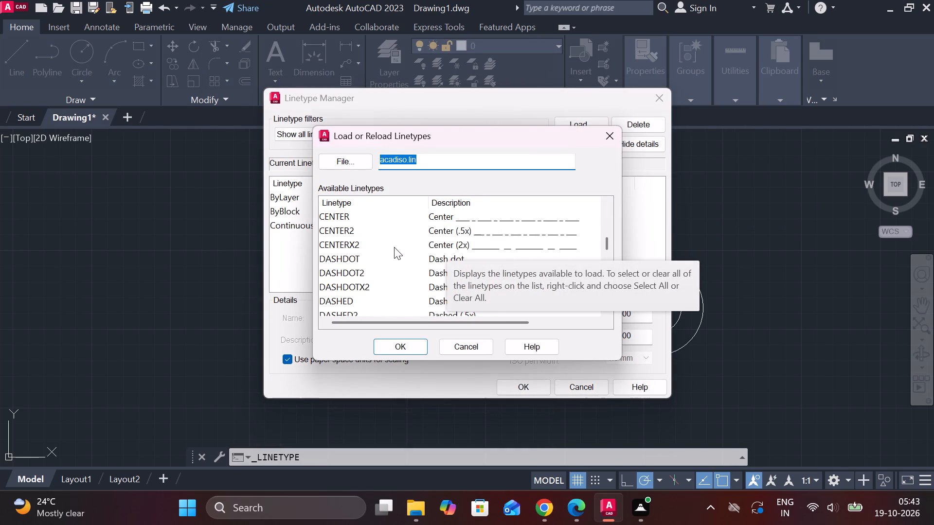
left_click(436, 222)
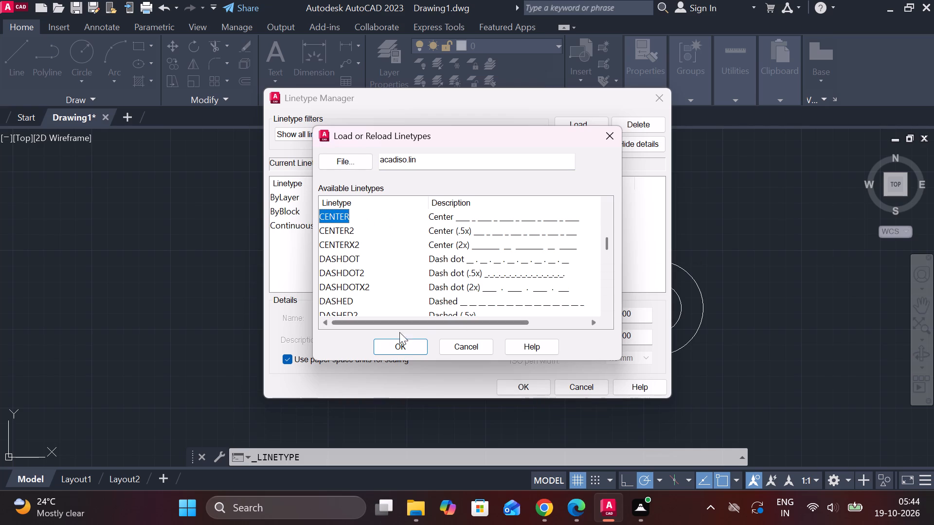
left_click(398, 344)
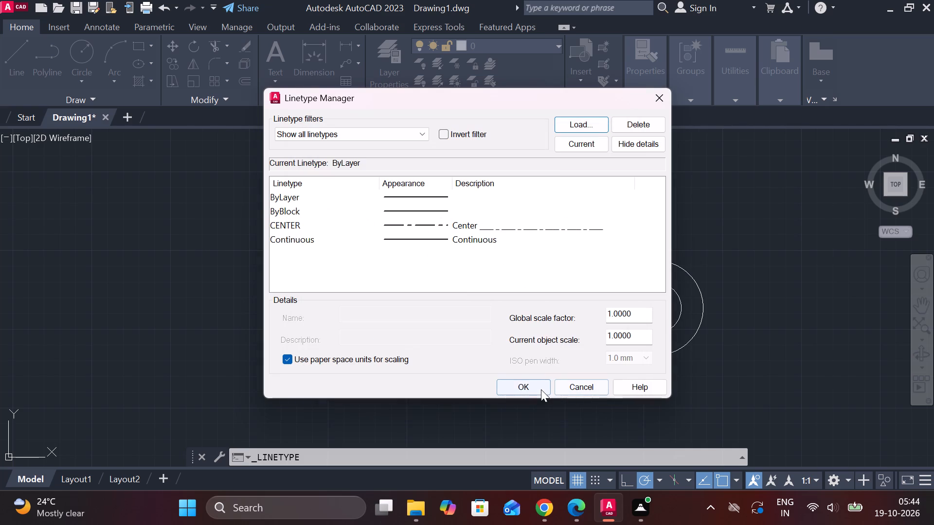
left_click(541, 389)
Lengthen the horizontal centreline about 18 beyond the flanged end and about 55 beyond the circles' centre.
left_click(584, 309)
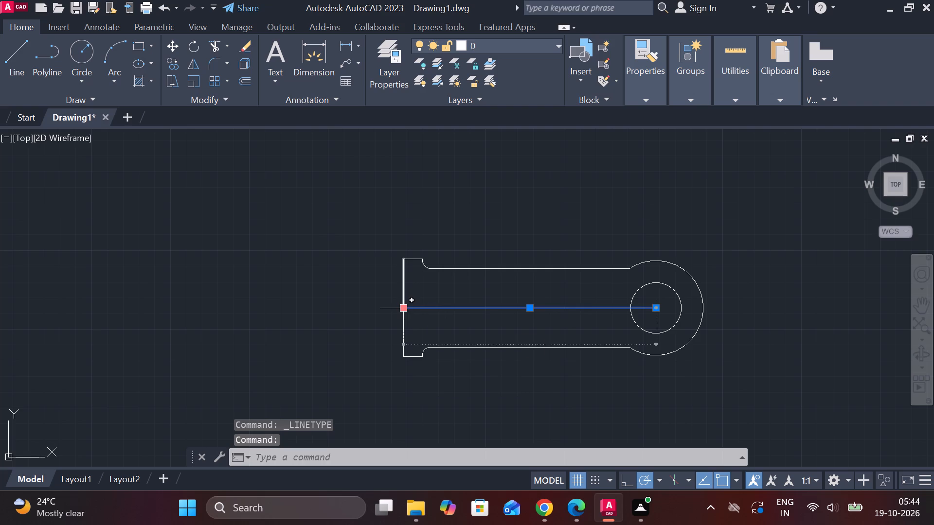
left_click(464, 340)
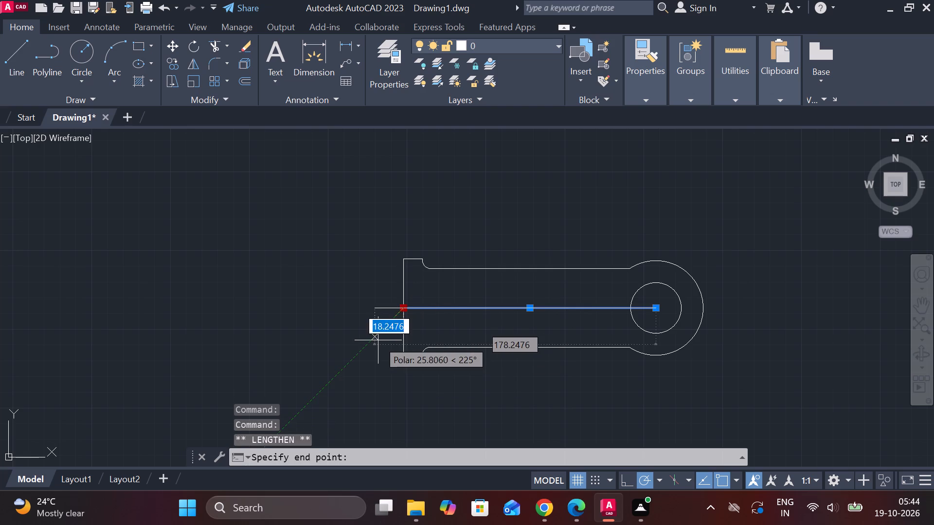
left_click(378, 340)
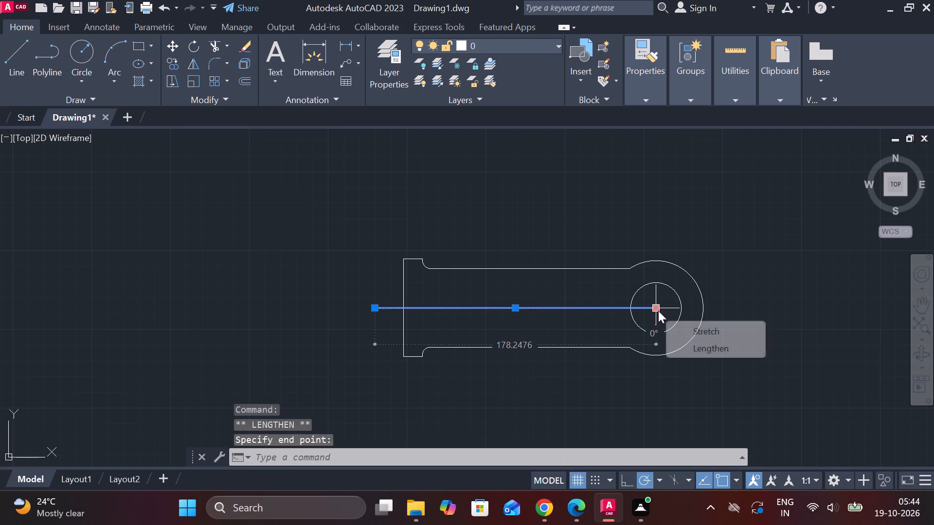
left_click(693, 344)
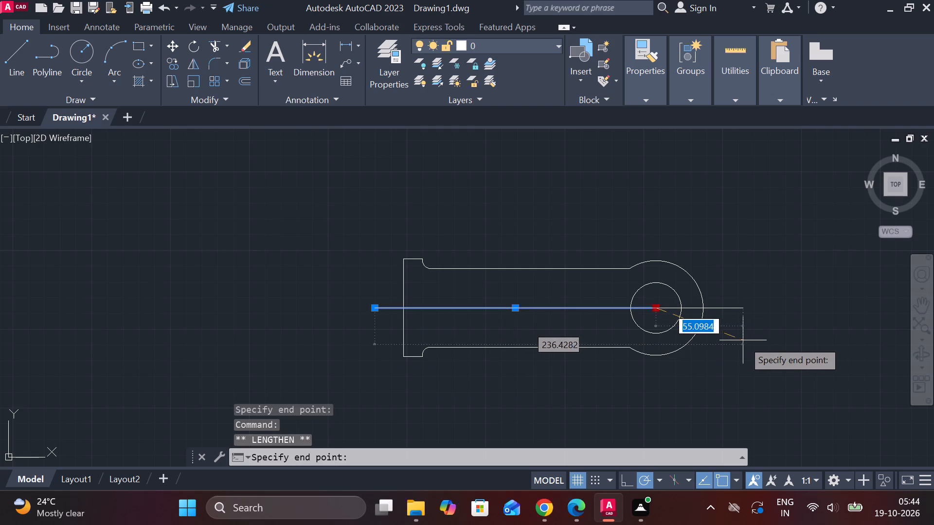
left_click(743, 340)
key("Escape")
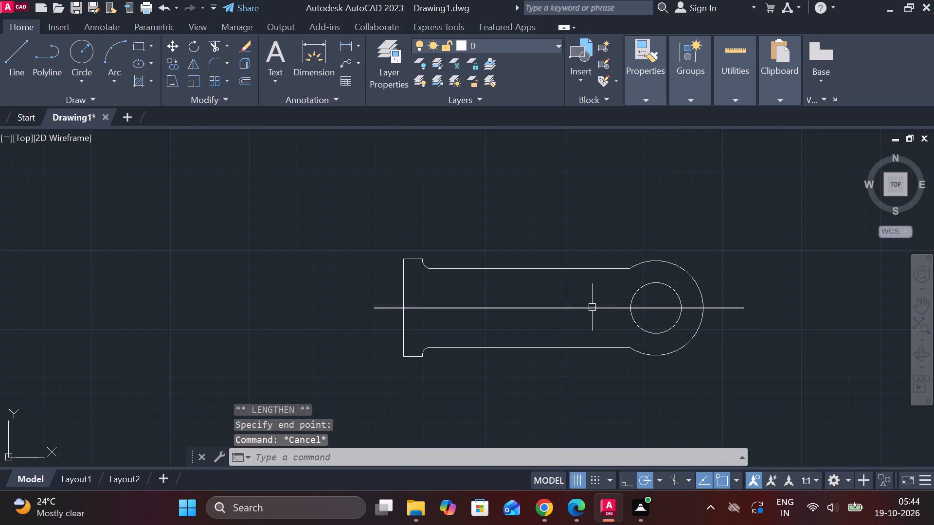
Draw a vertical line about 90 long through the circles' centre, extending beyond the outer circle above and below.
middle_click_drag(605, 336, 573, 336)
key("l")
key("Return")
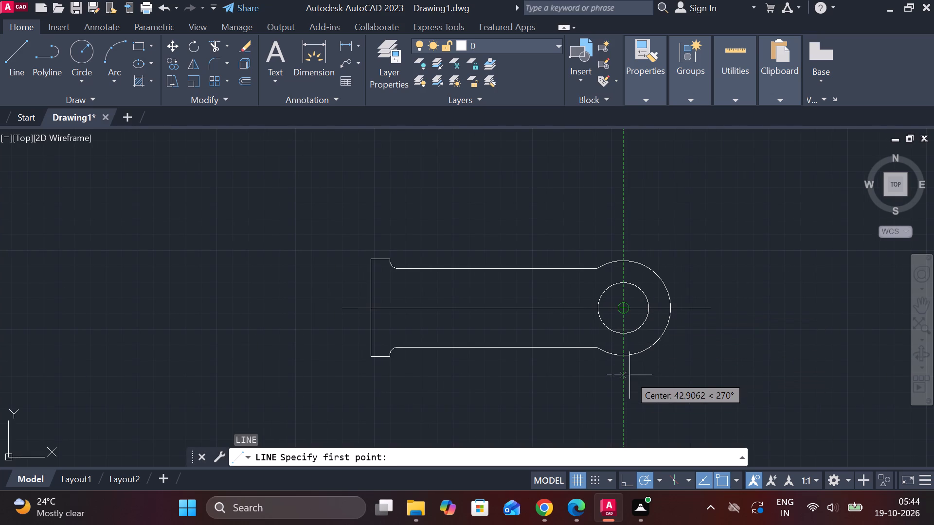
left_click(629, 375)
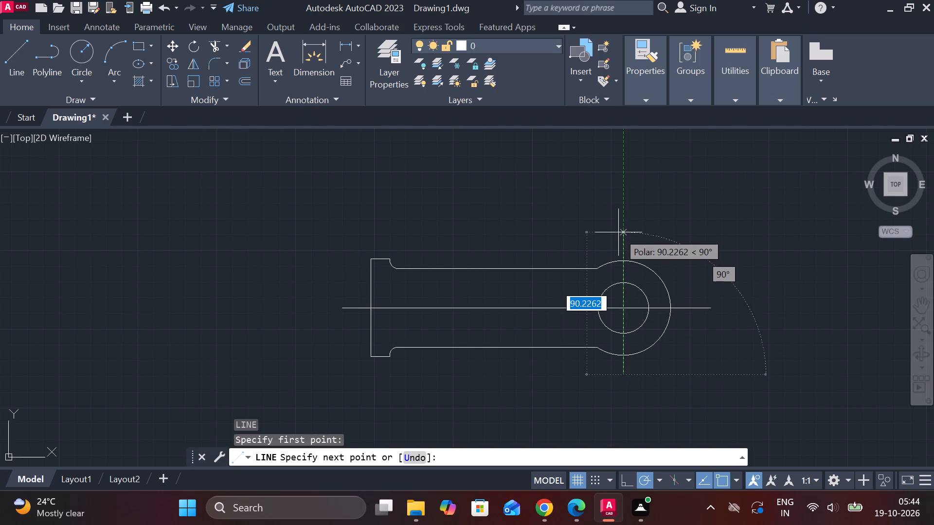
left_click(618, 232)
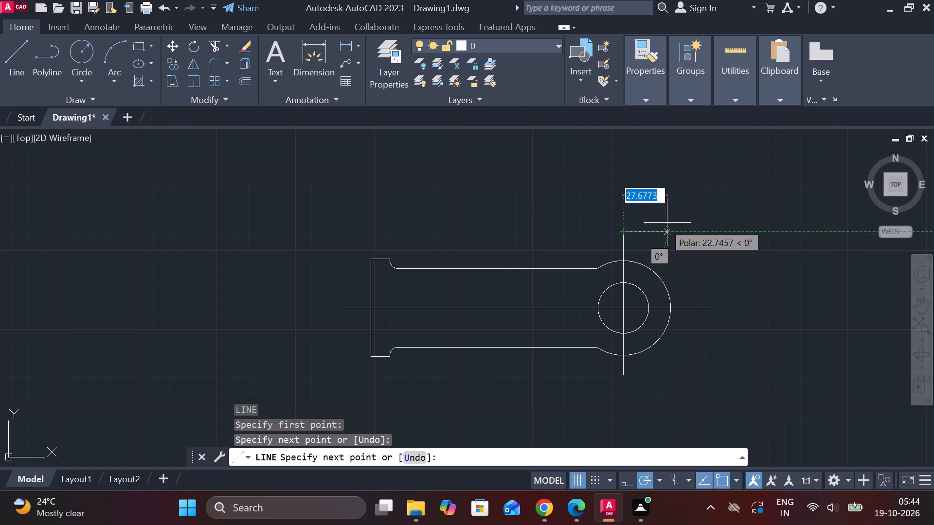
key("Escape")
Assign the CENTER linetype to the horizontal and vertical centrelines.
left_click(545, 312)
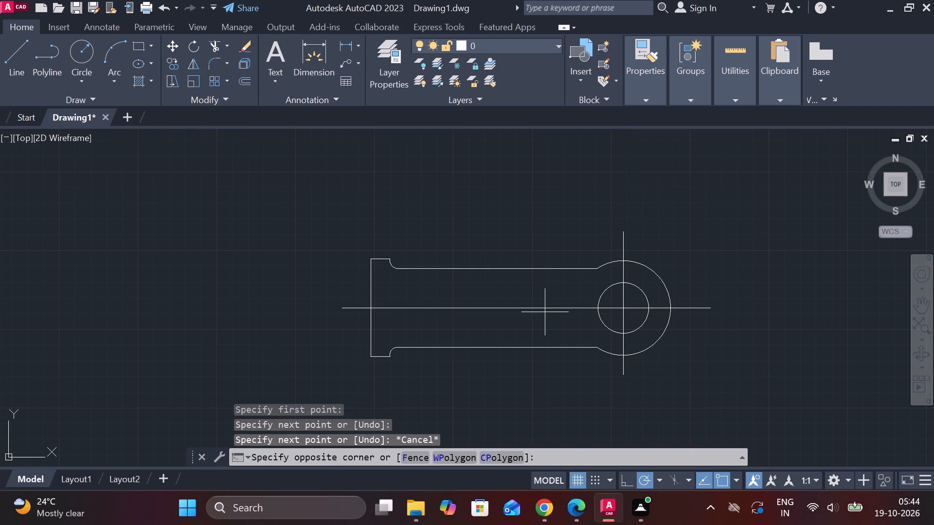
left_click(576, 297)
left_click(562, 311)
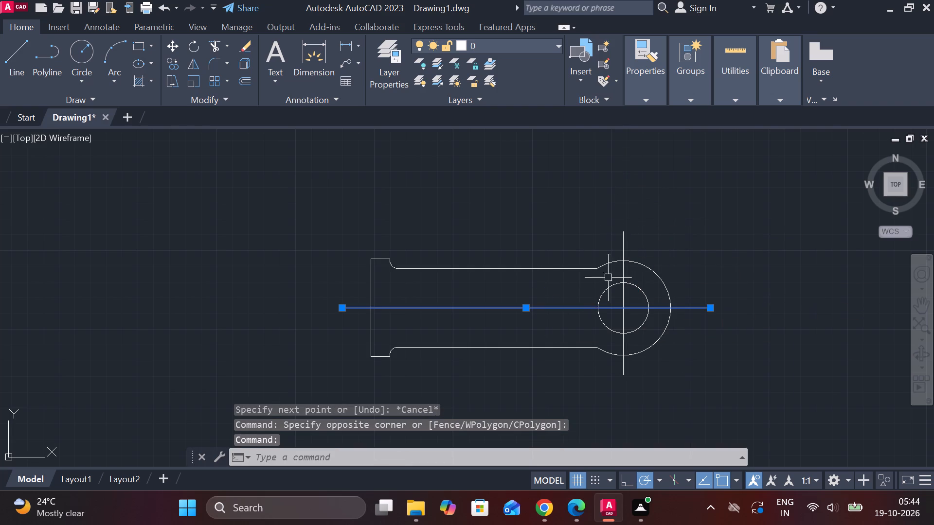
left_click(627, 242)
left_click(623, 237)
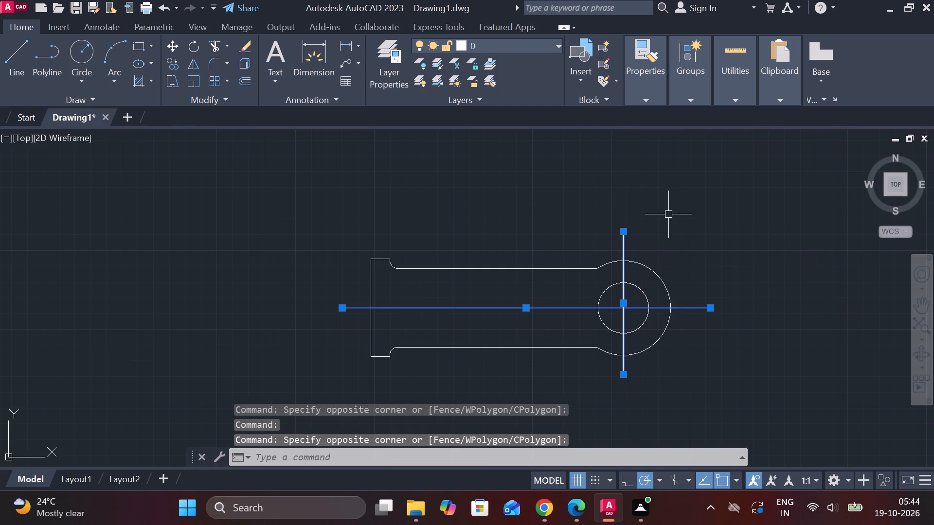
left_click(663, 105)
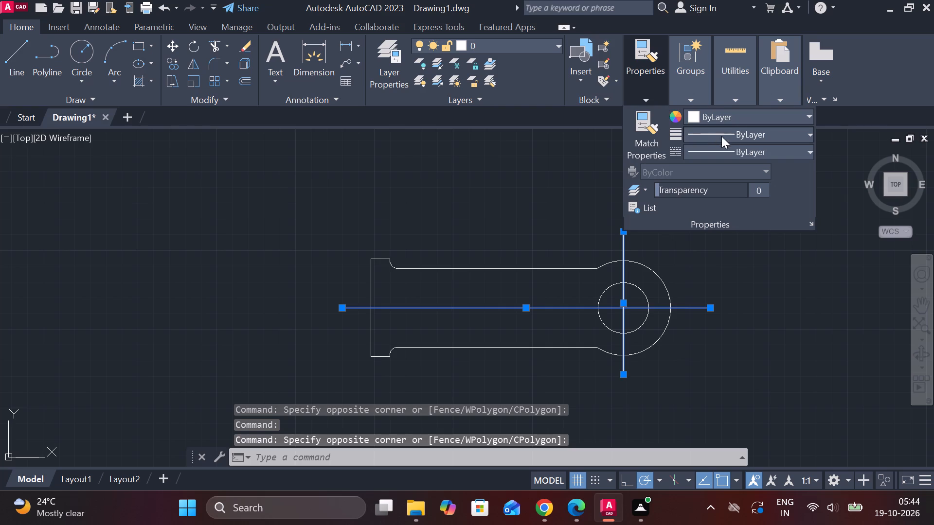
left_click(739, 146)
left_click(743, 206)
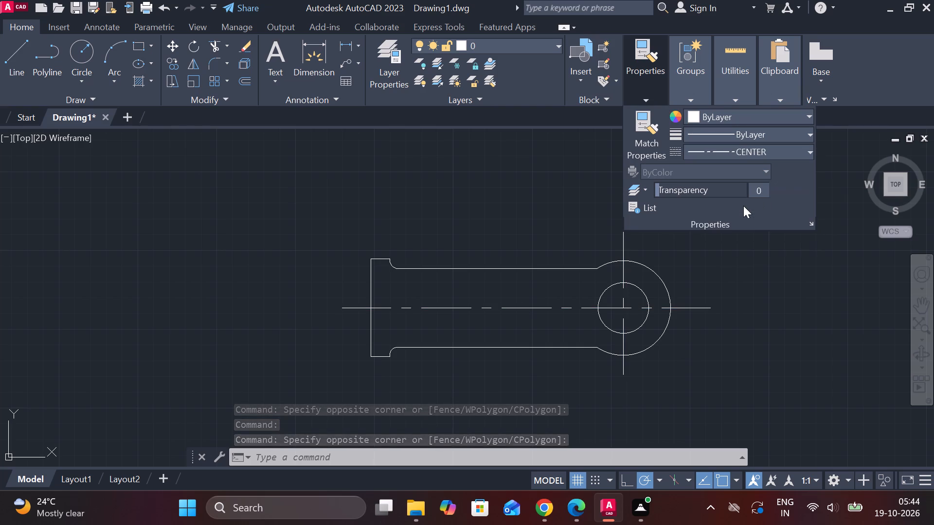
key("Escape")
Set both the global linetype scale factor and the current object scale to 0.5.
scroll(649, 316, "down", 1)
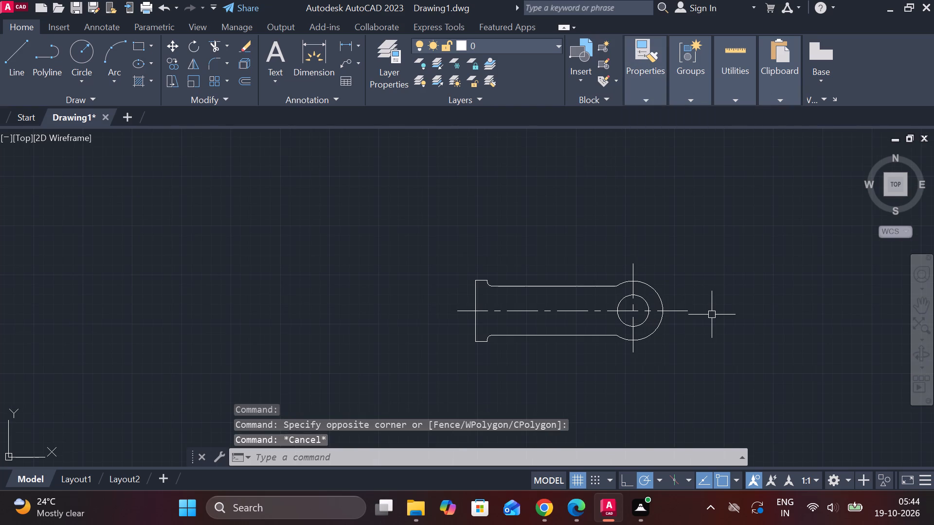
middle_click_drag(712, 315, 644, 321)
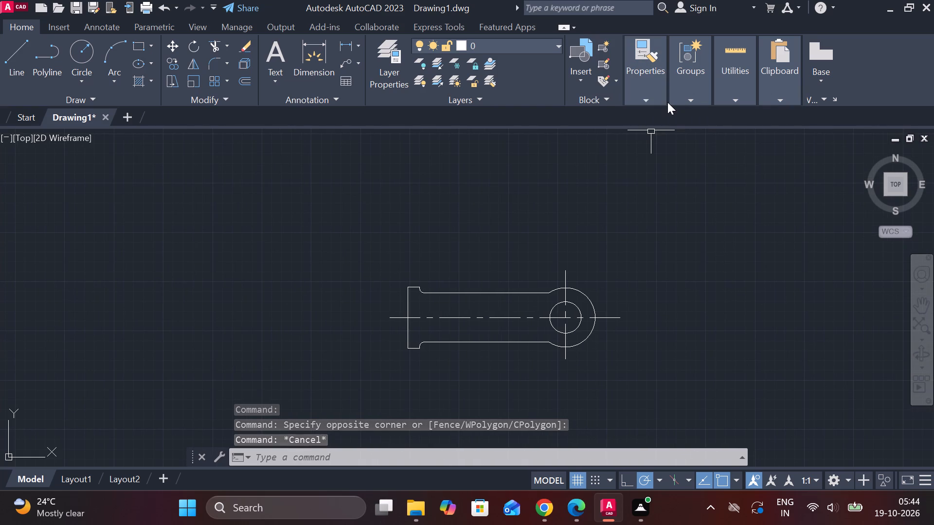
left_click(667, 102)
left_click(651, 97)
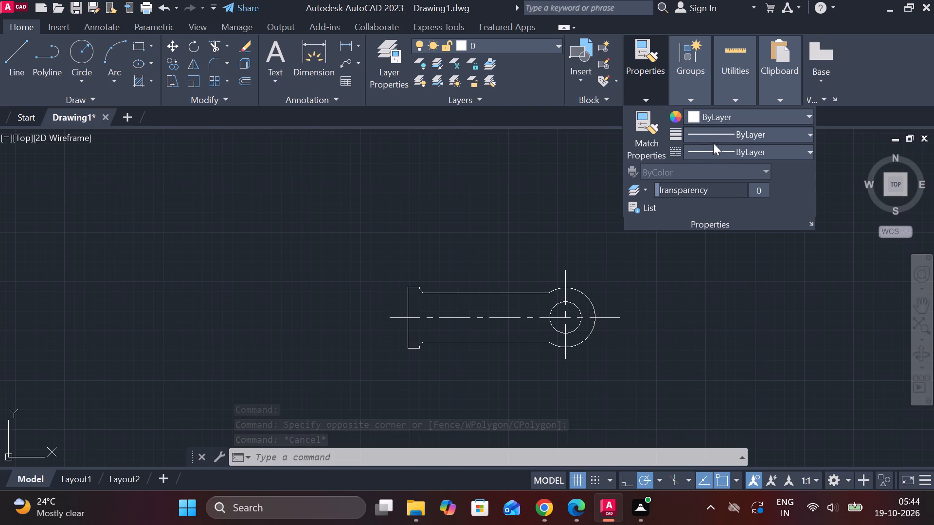
left_click(726, 149)
left_click(722, 240)
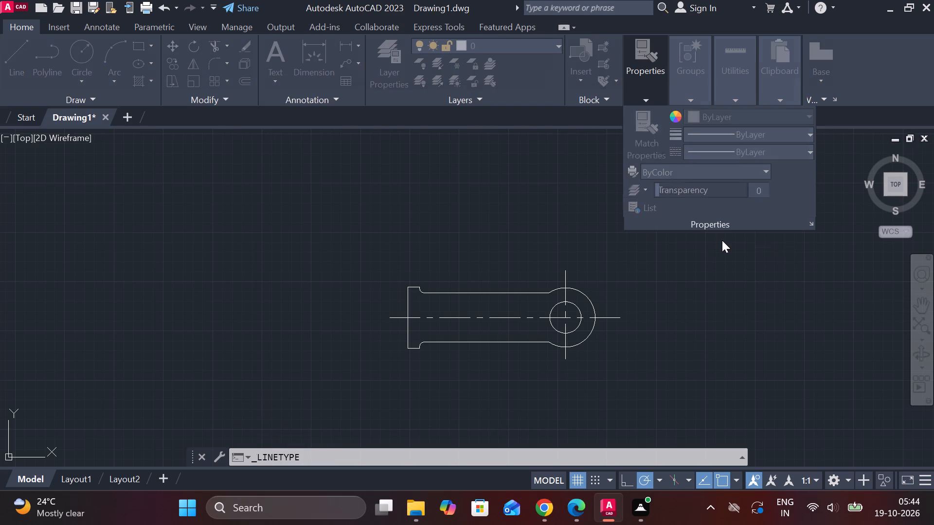
left_click_drag(637, 318, 573, 316)
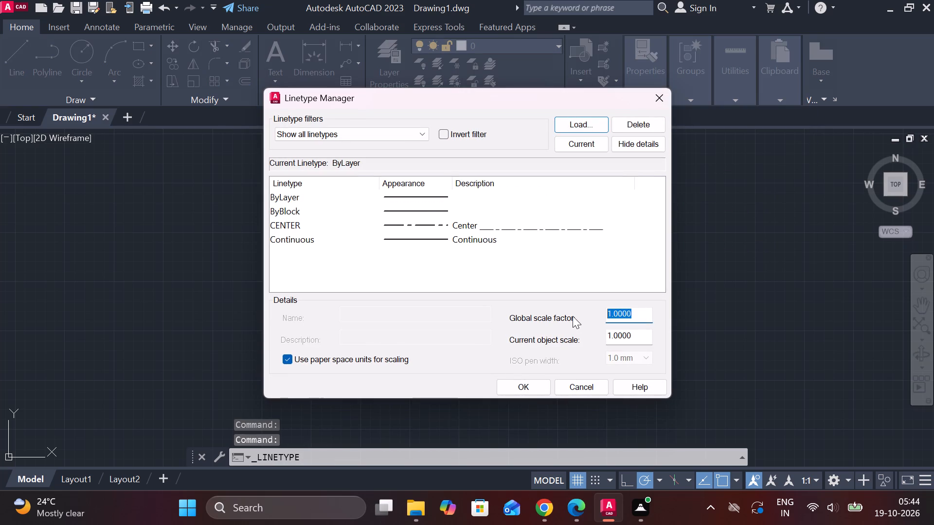
type(".5")
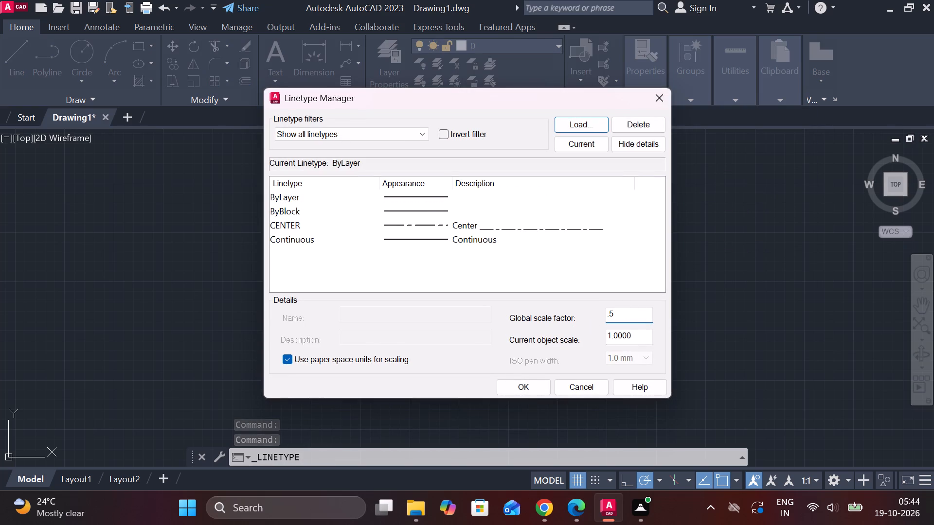
left_click_drag(630, 340, 601, 340)
key("period")
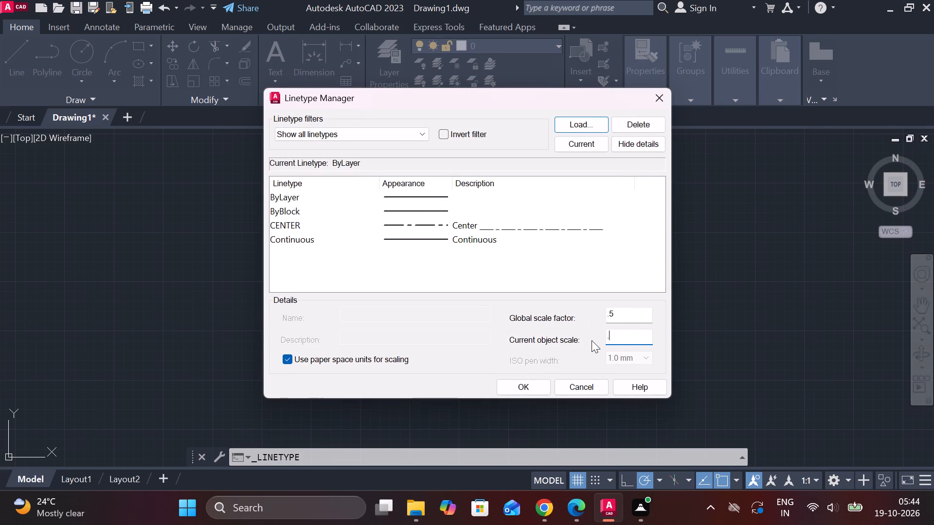
key("5")
left_click(524, 385)
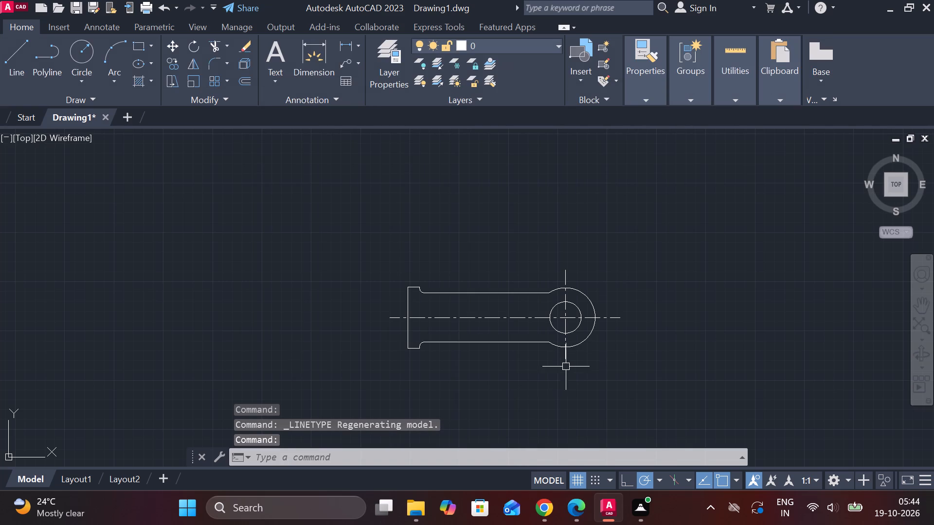
Lengthen the vertical centreline downward so it runs well below the part's lower outline.
middle_click_drag(433, 399, 425, 390)
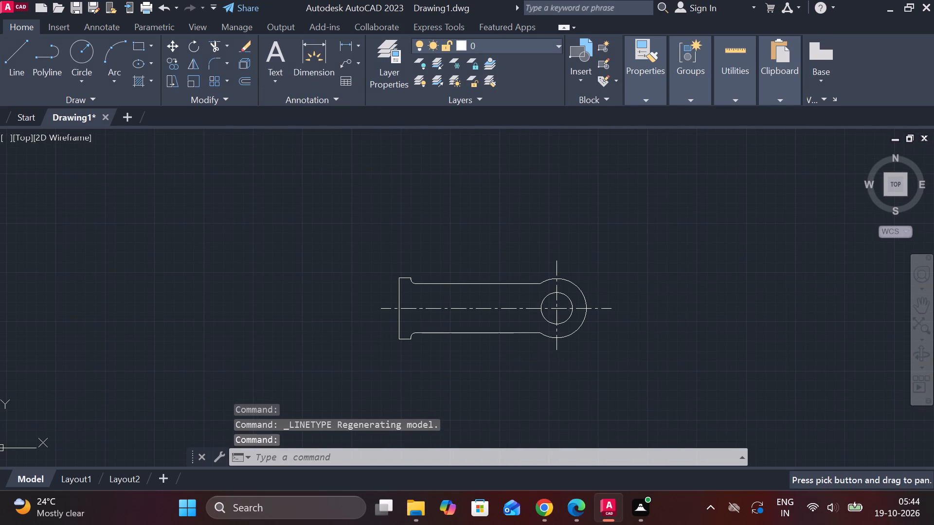
middle_click_drag(427, 388, 421, 327)
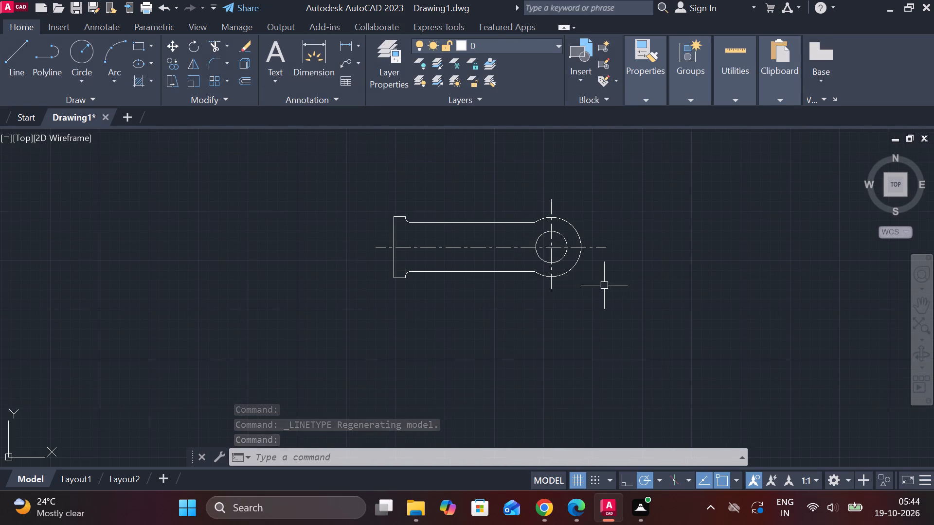
left_click(550, 283)
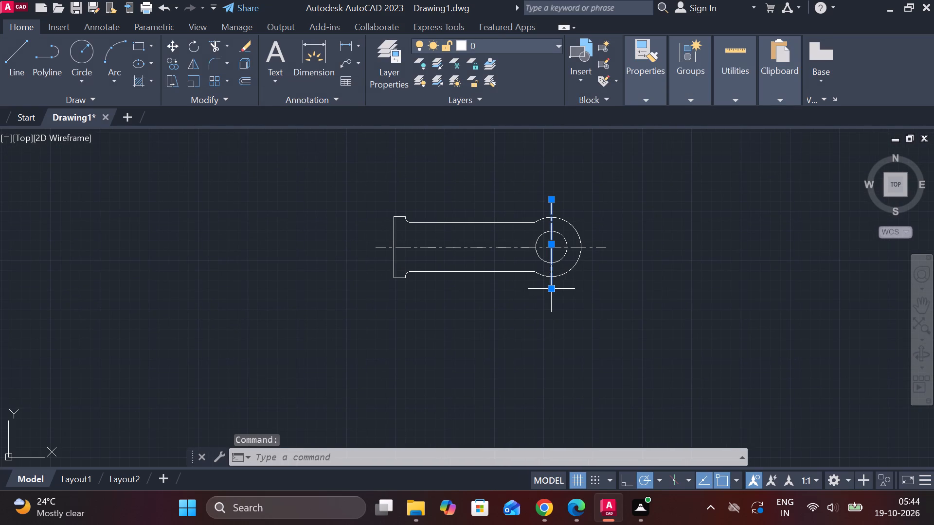
left_click(593, 326)
middle_click_drag(586, 392, 583, 392)
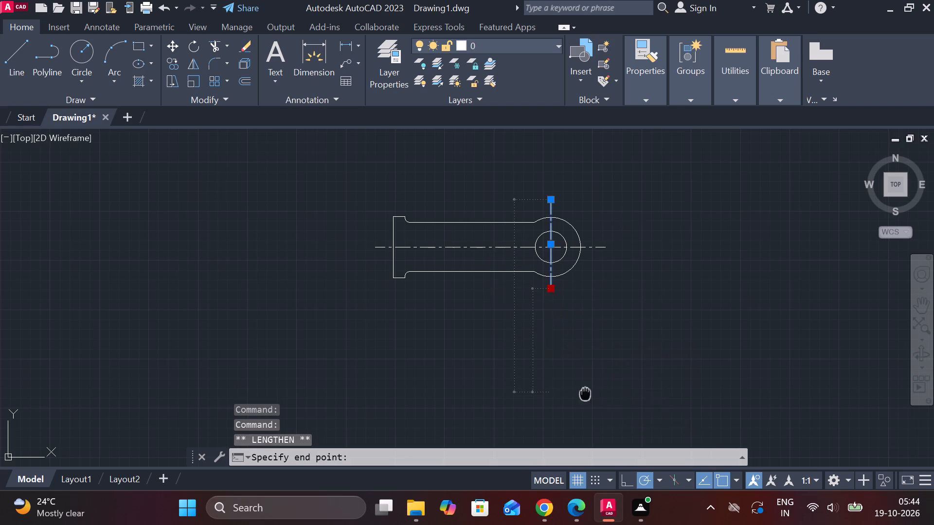
middle_click_drag(583, 392, 579, 337)
left_click(575, 385)
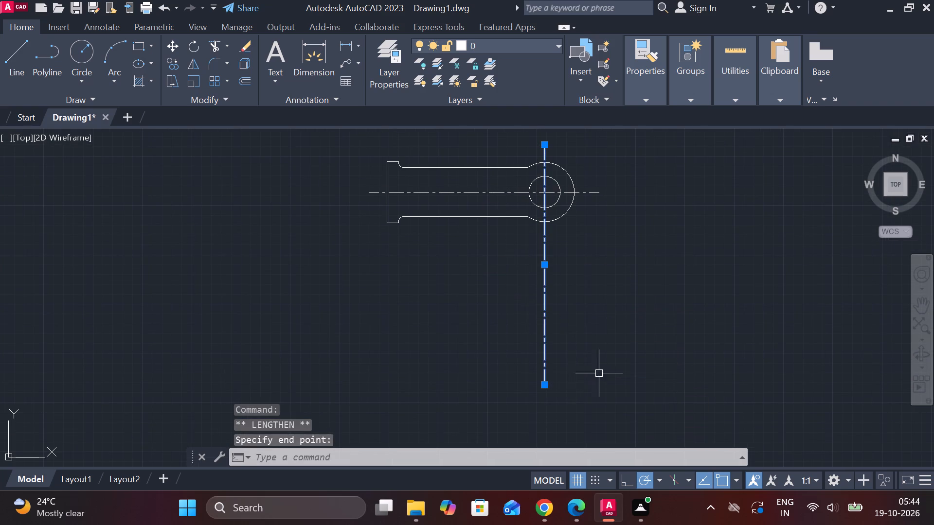
key("Escape")
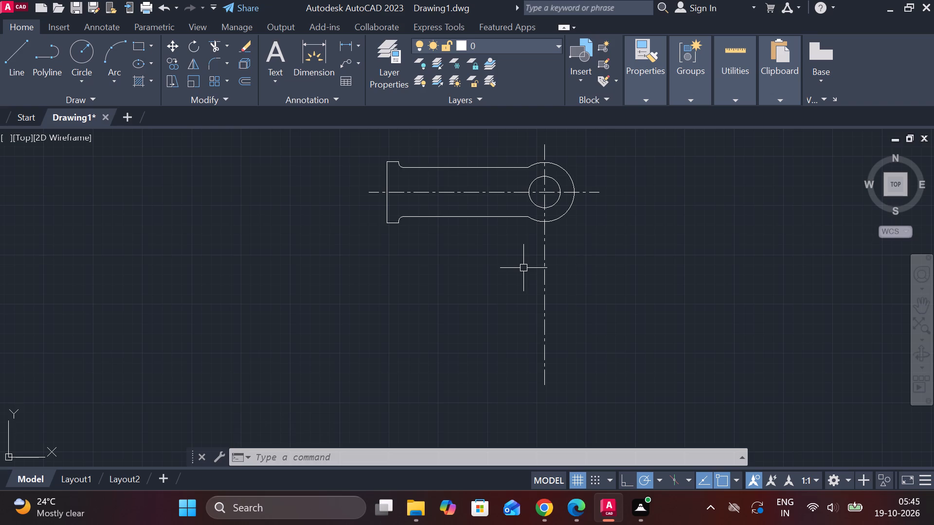
Draw a horizontal line 25 long leftward from the vertical centreline, a little below the part's lower outline.
scroll(522, 267, "up", 2)
key("l")
key("Return")
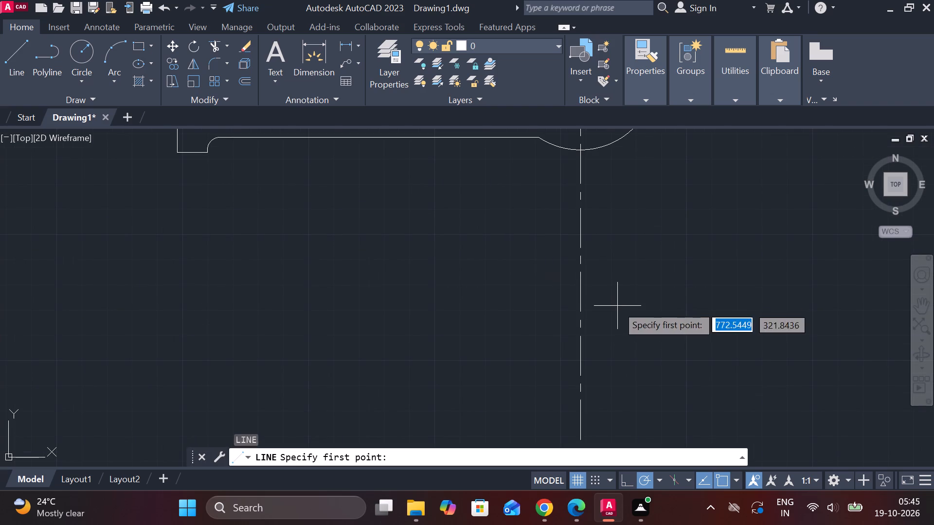
left_click(581, 242)
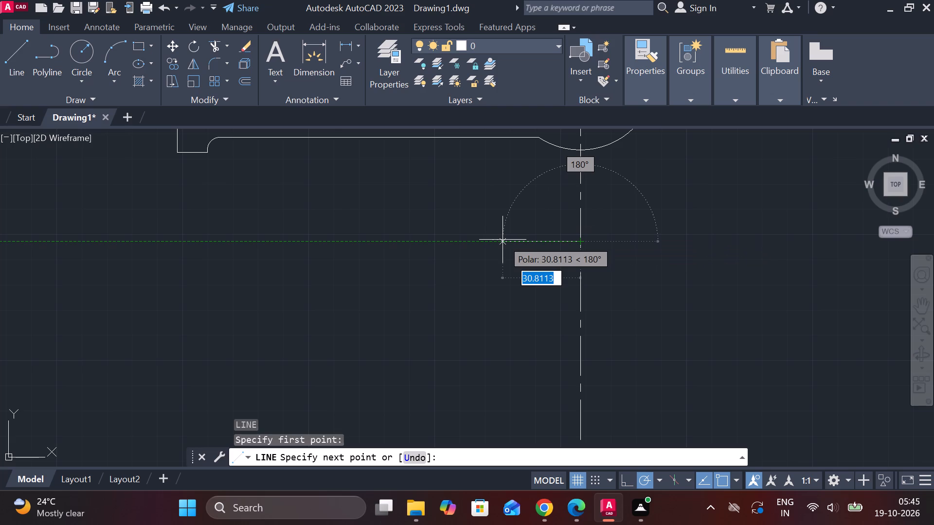
type("25")
key("space")
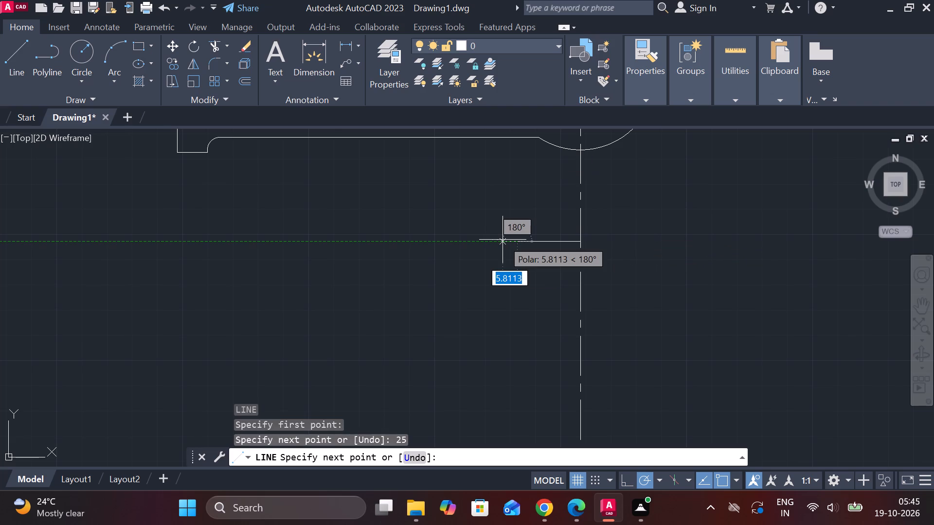
key("Escape")
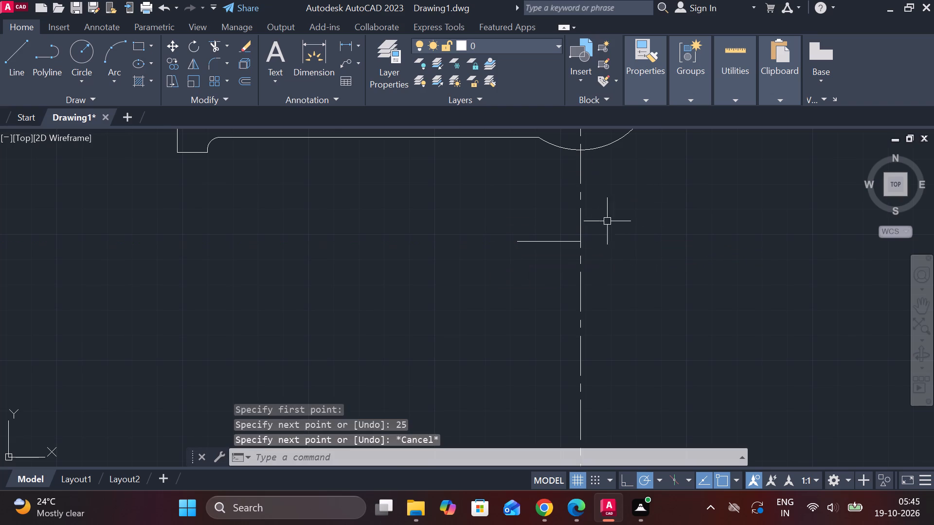
Lengthen the new horizontal line by 25 at its centreline end so it extends equally to both sides.
left_click(563, 240)
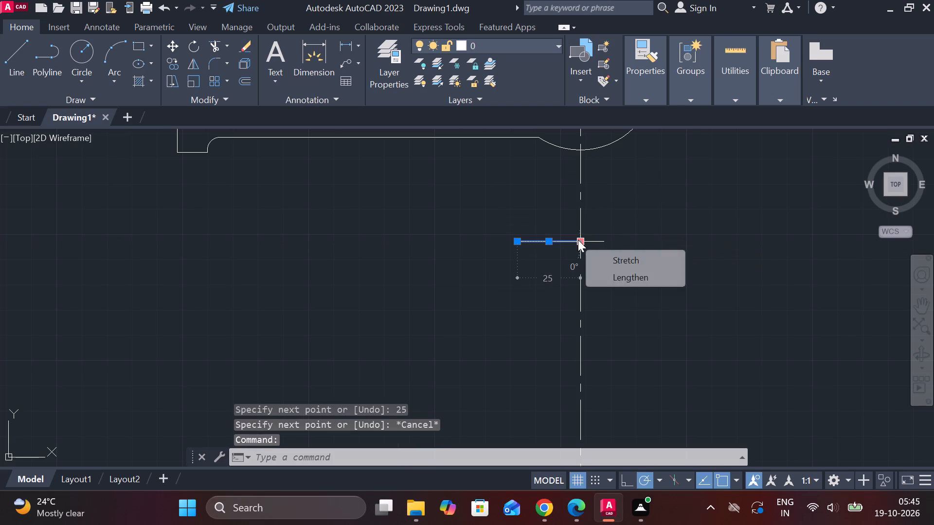
left_click(624, 272)
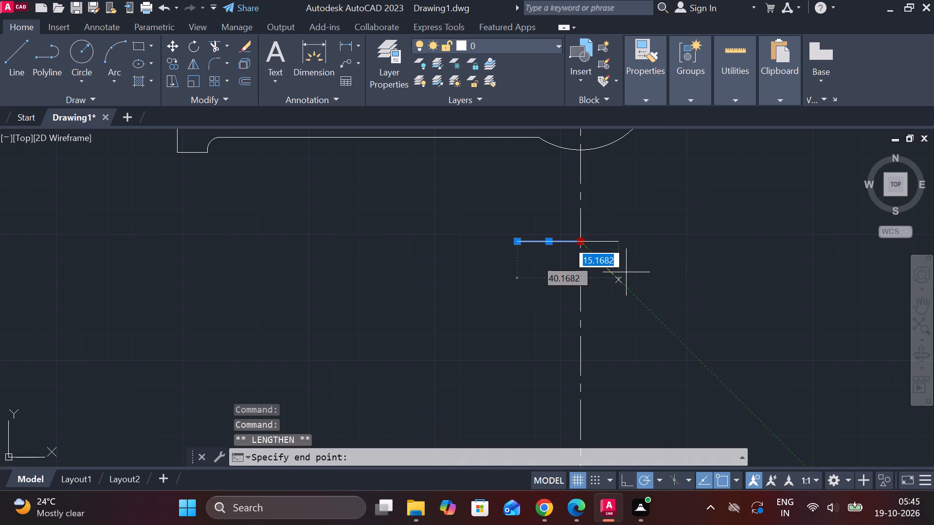
type("25")
key("space")
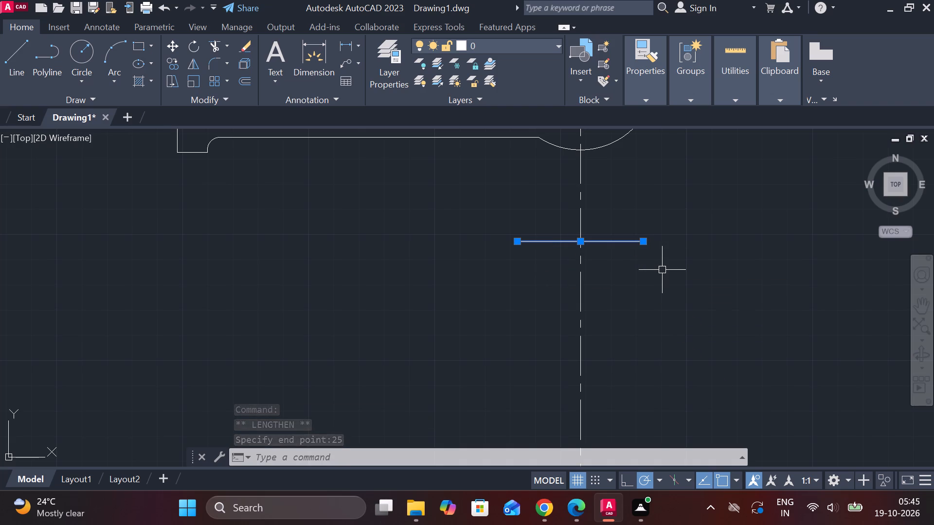
key("Escape")
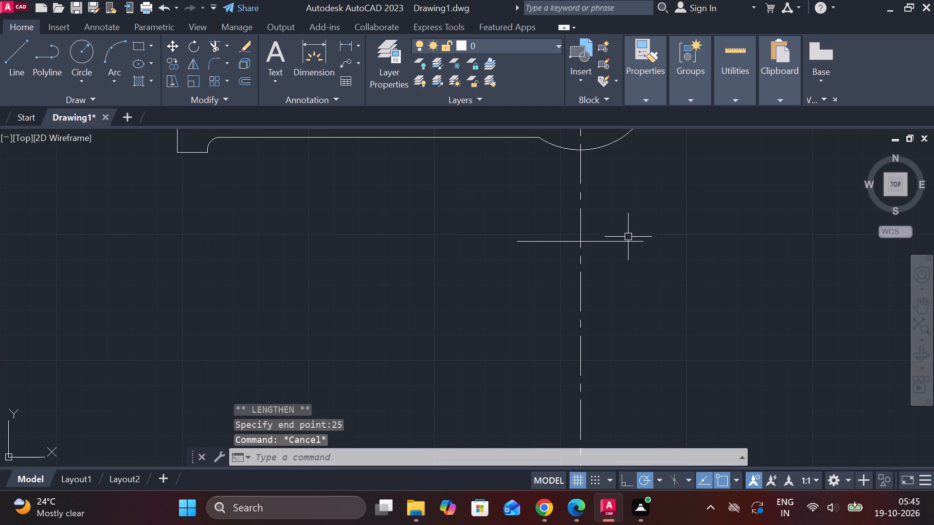
Offset the horizontal line 100 downward.
left_click(621, 239)
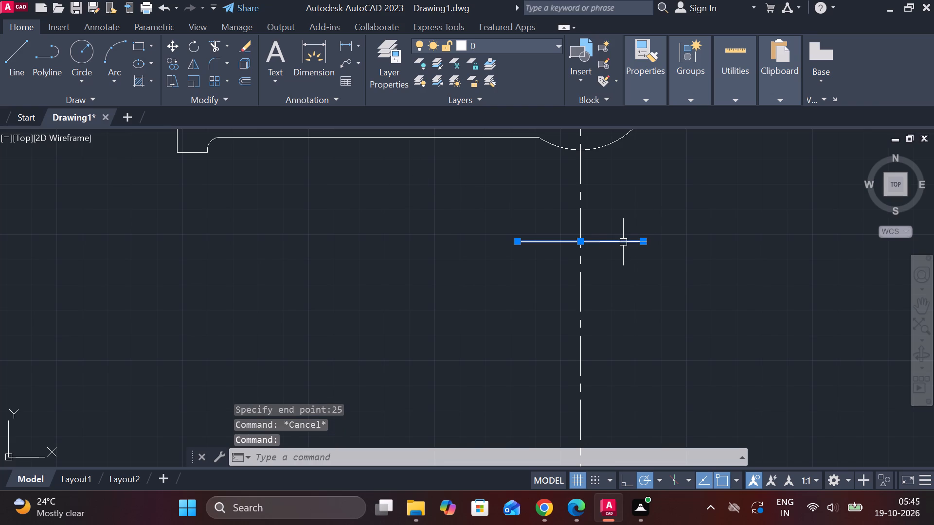
key("o")
key("Return")
key("Return")
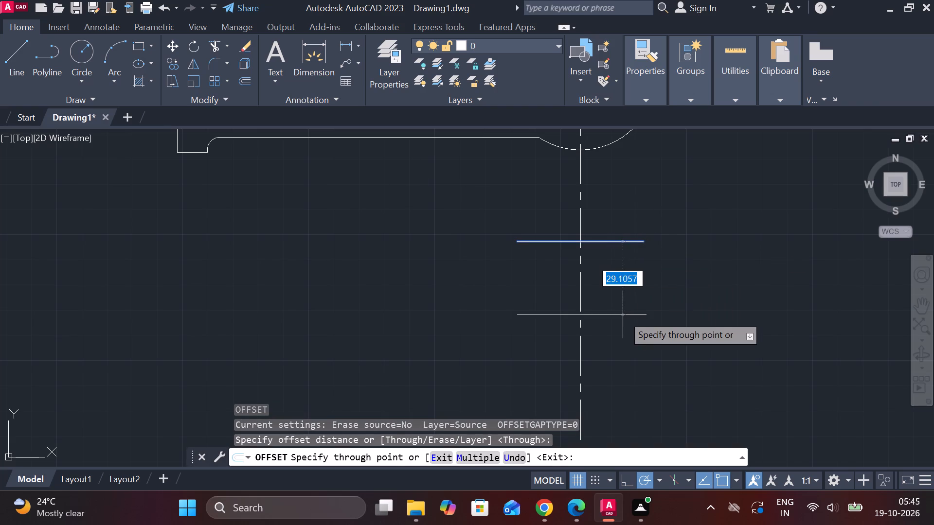
key("1")
type("00")
key("Return")
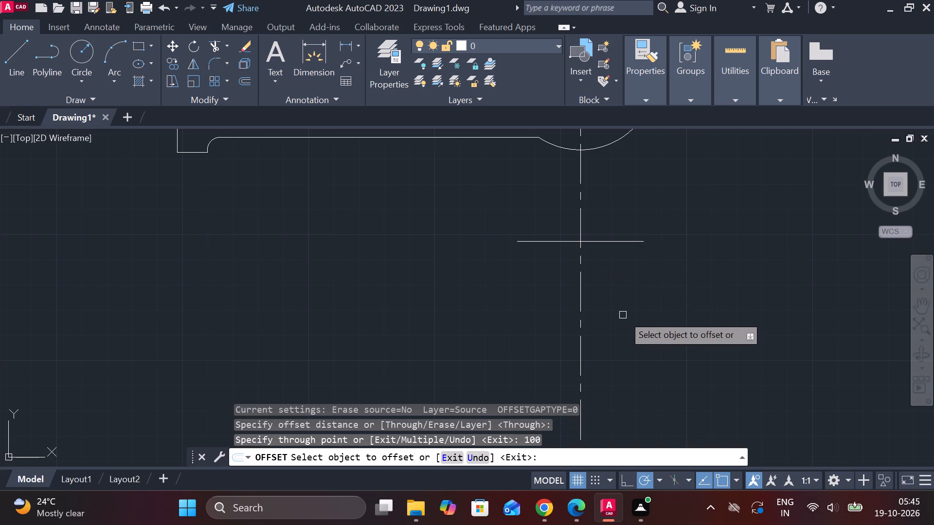
scroll(637, 319, "down", 1)
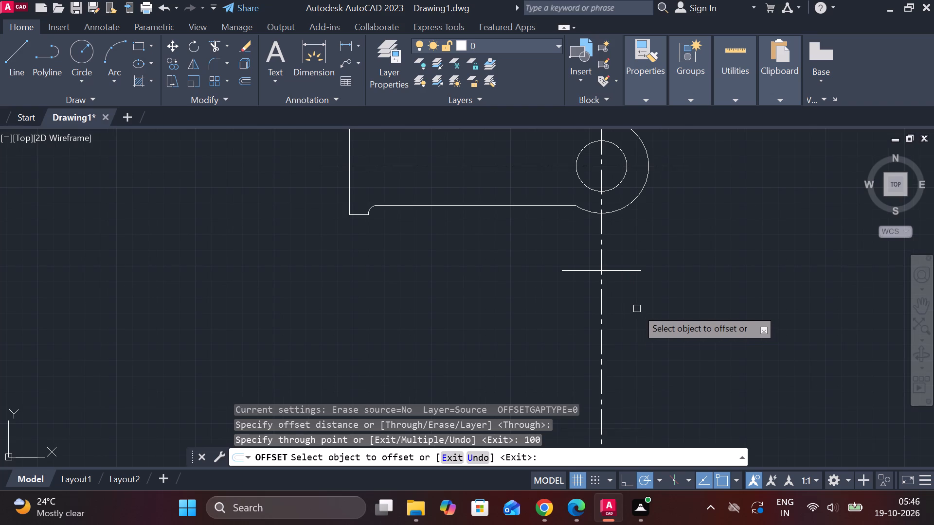
key("Escape")
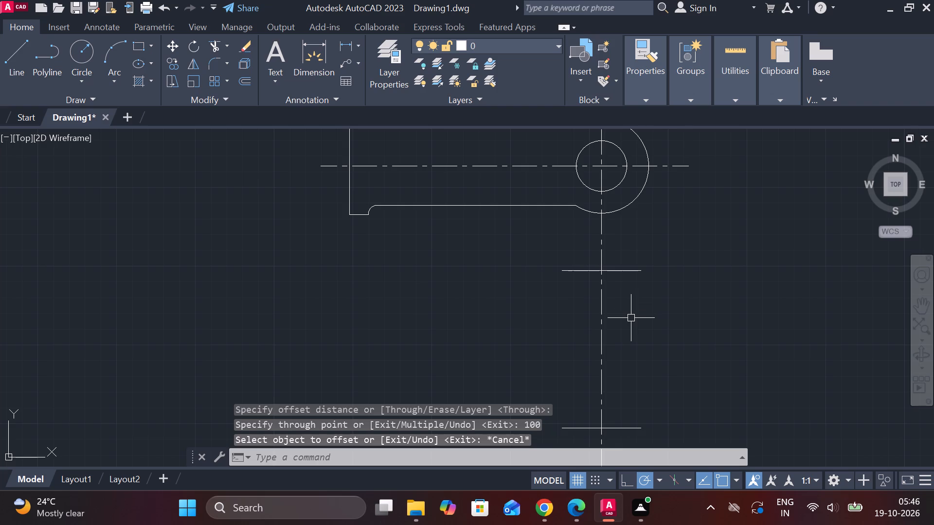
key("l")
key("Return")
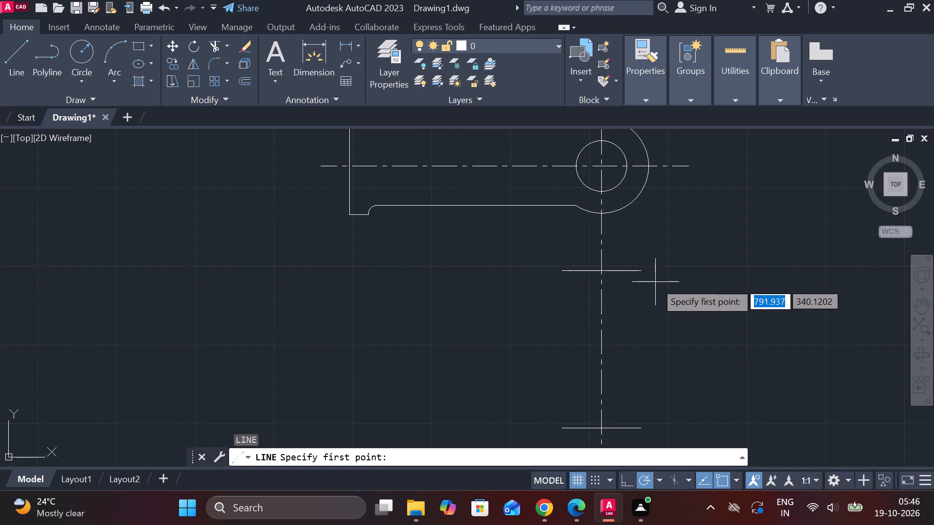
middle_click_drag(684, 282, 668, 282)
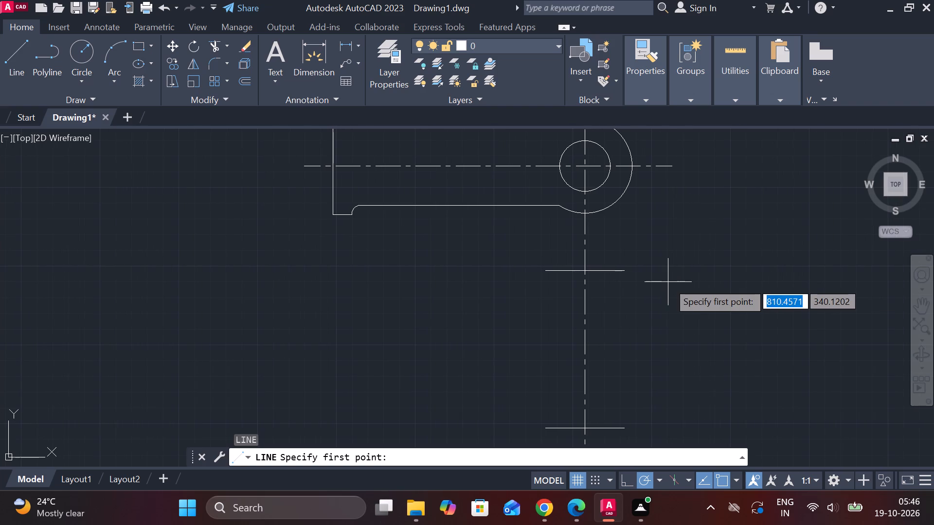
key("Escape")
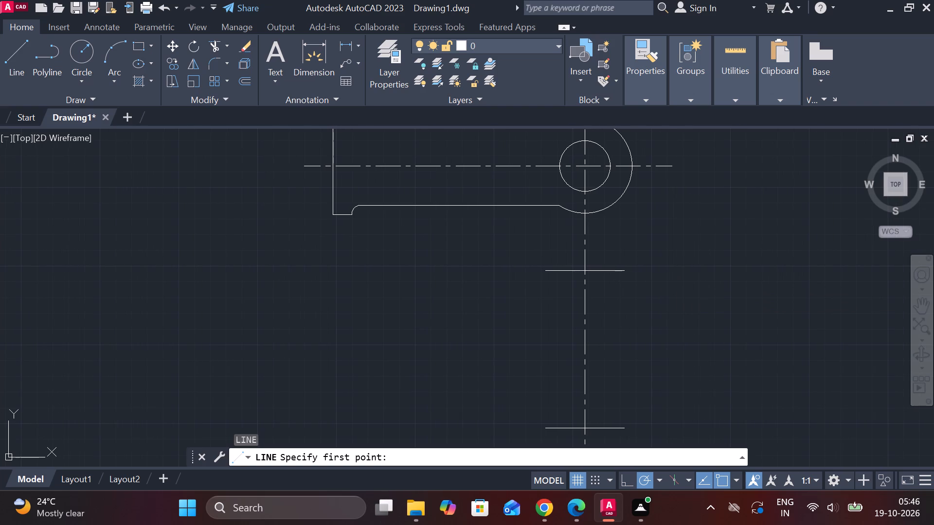
Join the left ends and the right ends of the two horizontal lines with vertical lines to close the 50 by 100 rectangle.
key("l")
key("Return")
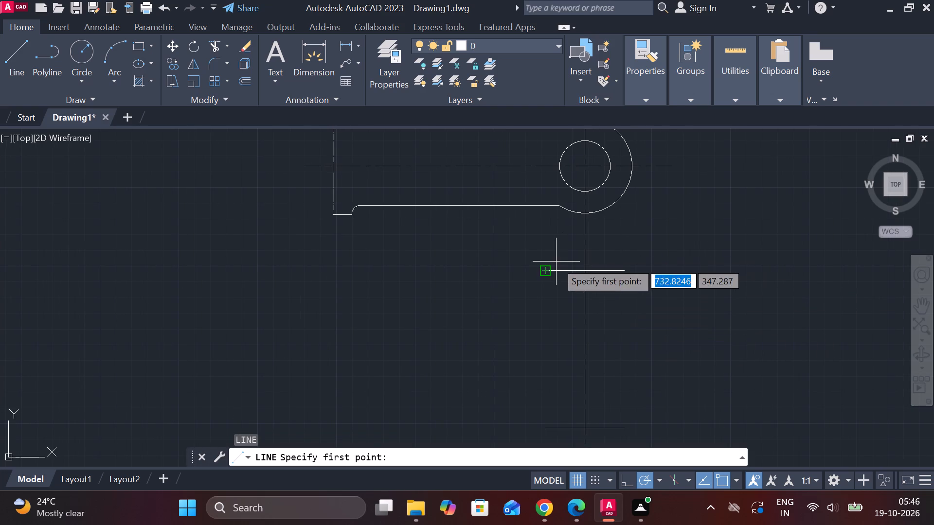
middle_click_drag(551, 274, 549, 268)
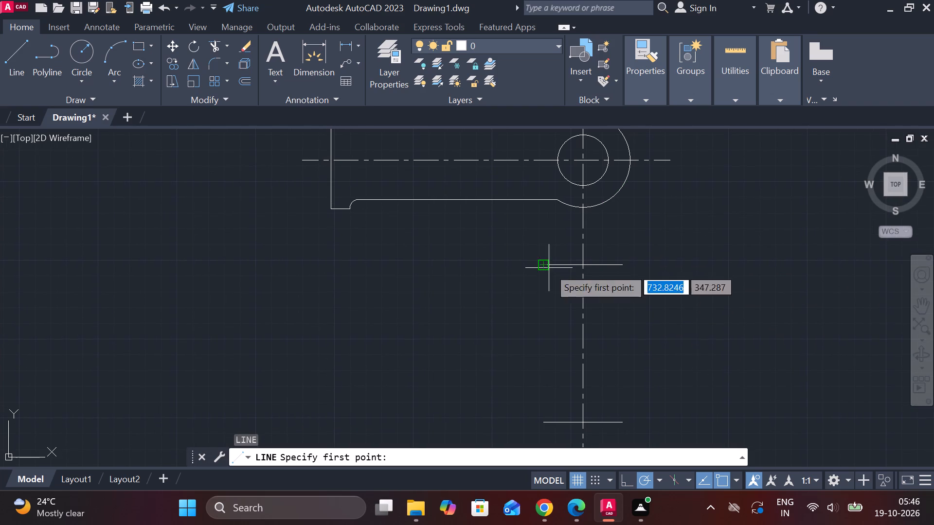
left_click(546, 264)
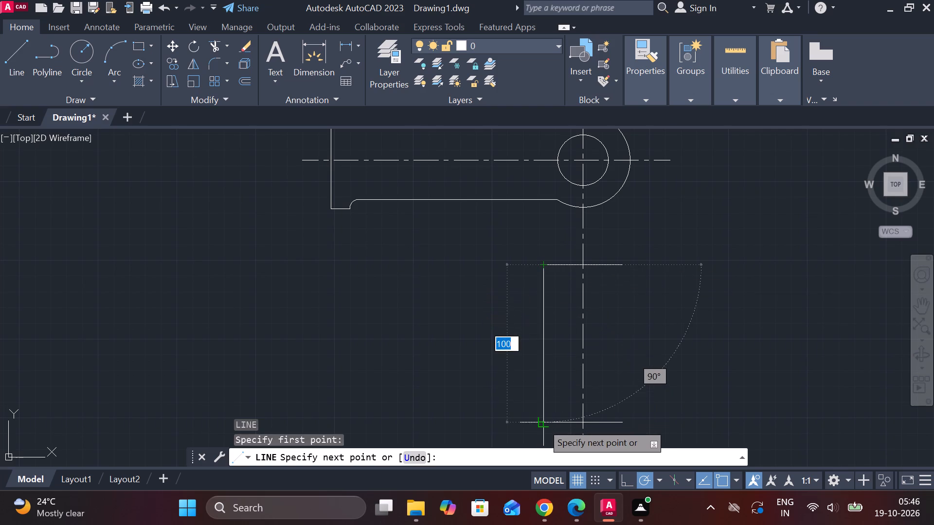
left_click(542, 423)
key("Escape")
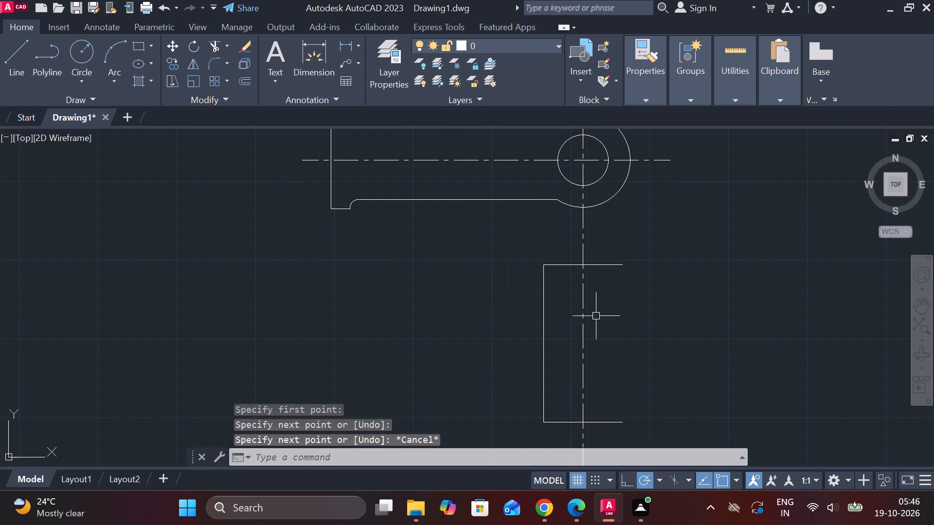
key("space")
left_click(624, 267)
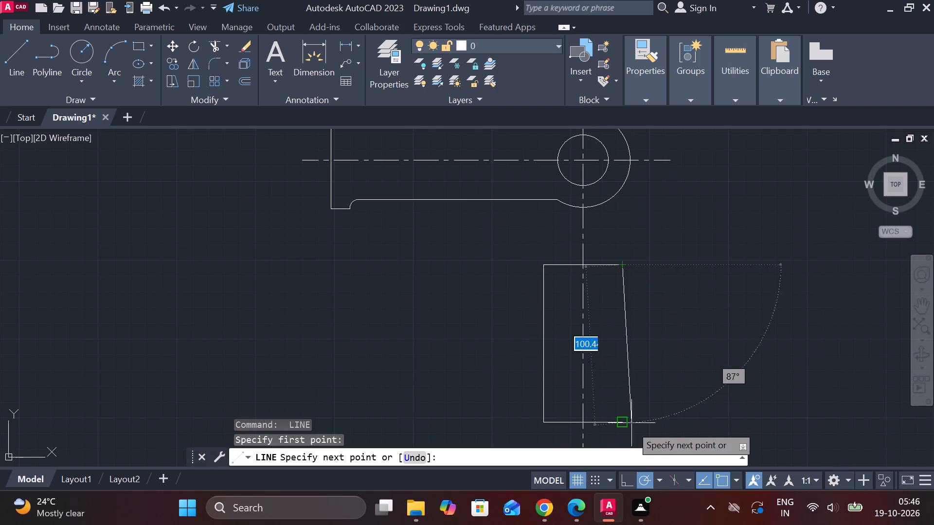
left_click(622, 421)
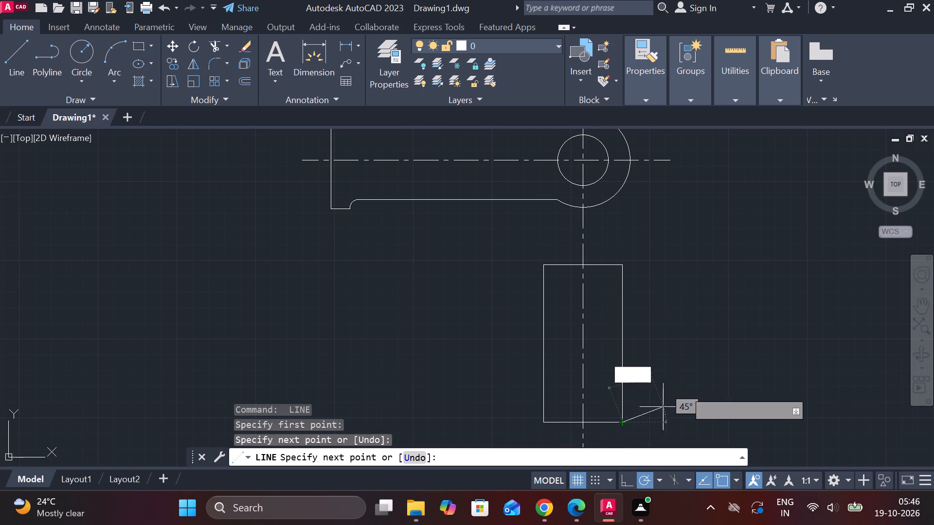
key("Escape")
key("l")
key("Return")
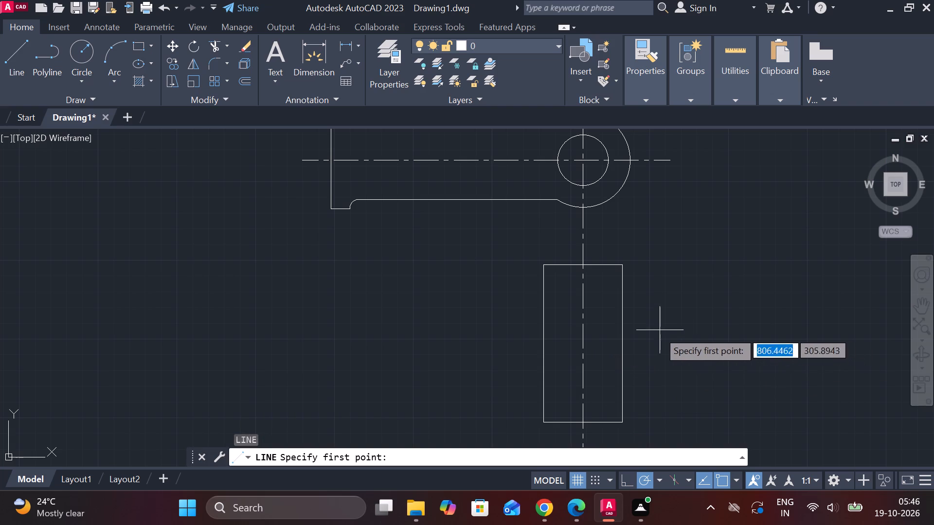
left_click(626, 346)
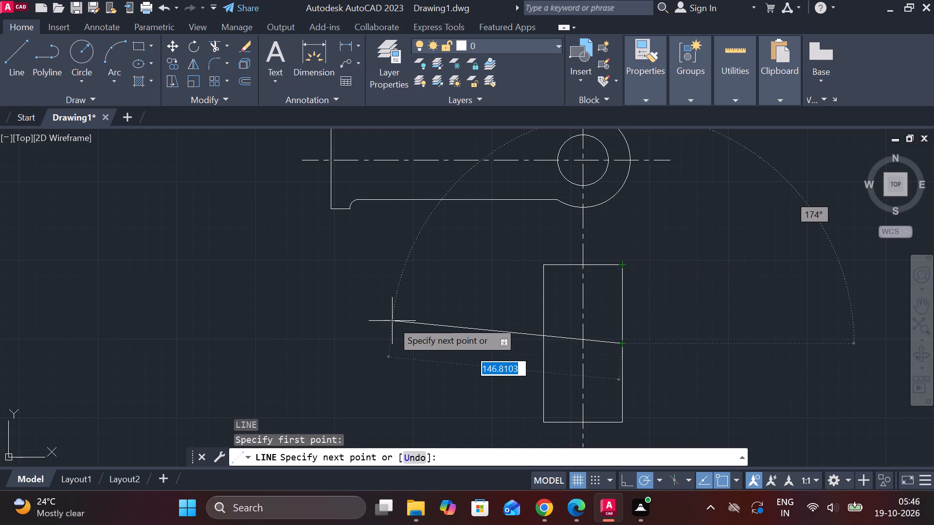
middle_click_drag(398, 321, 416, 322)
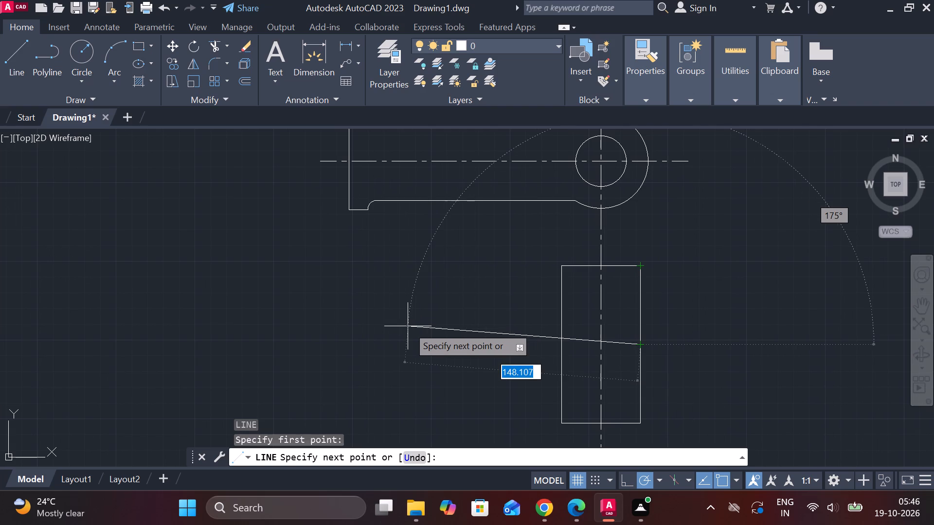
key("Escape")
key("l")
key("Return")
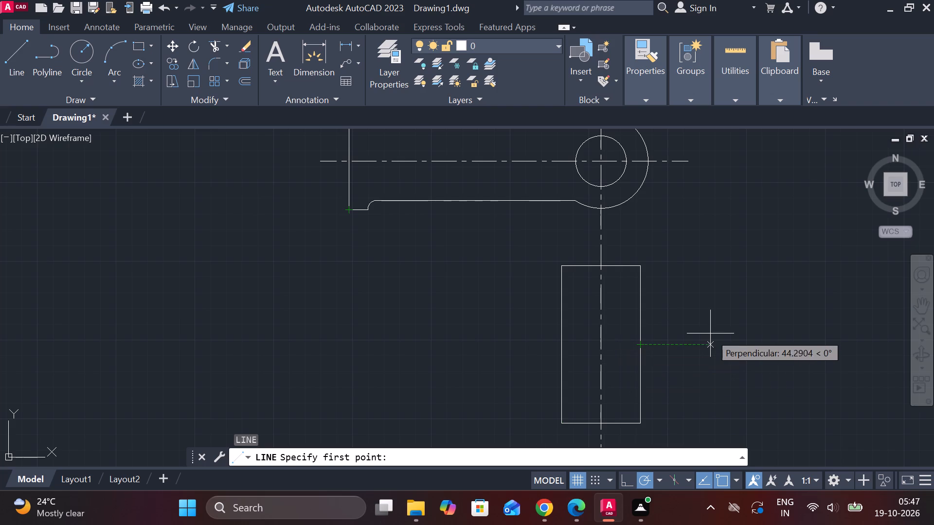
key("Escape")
Trim the vertical centreline between the upper view's outer circle and the rectangle, and below the rectangle's bottom edge.
type("tr")
key("space")
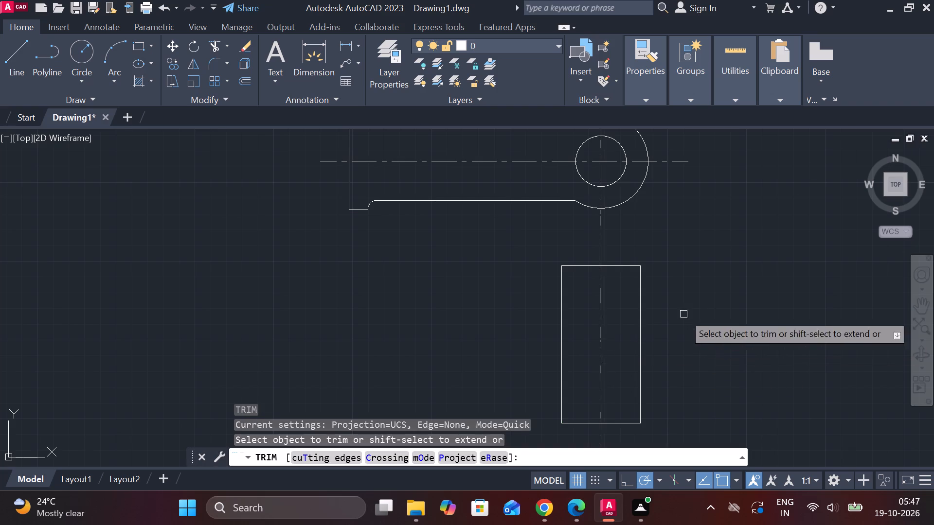
left_click(600, 241)
middle_click_drag(673, 405, 674, 405)
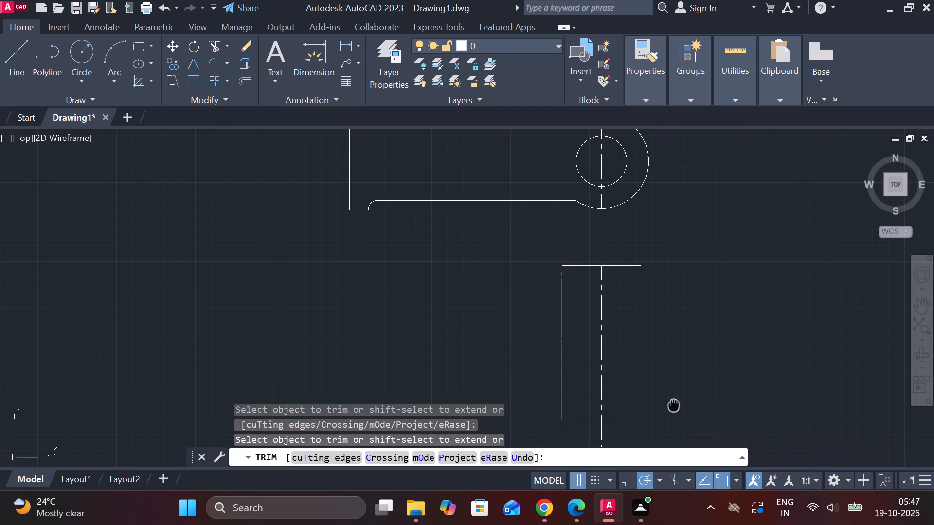
middle_click_drag(674, 405, 651, 343)
left_click(580, 378)
key("Escape")
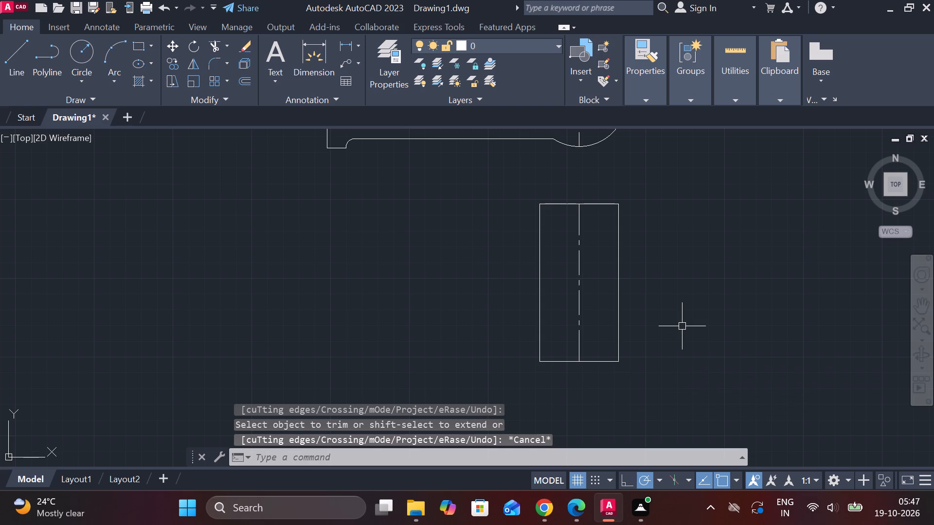
Draw a horizontal line 160 long leftward from the midpoint of the centreline inside the rectangle.
key("l")
key("Return")
left_click(577, 283)
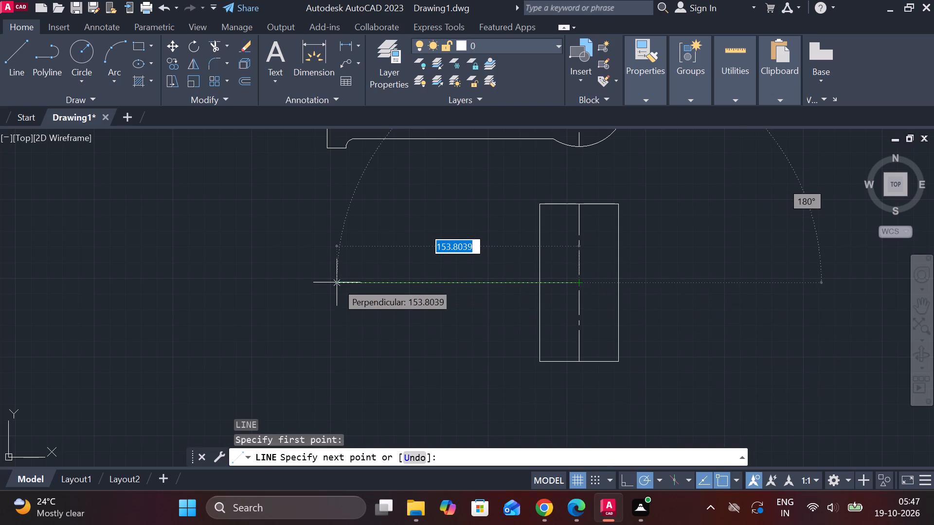
type("160")
key("Return")
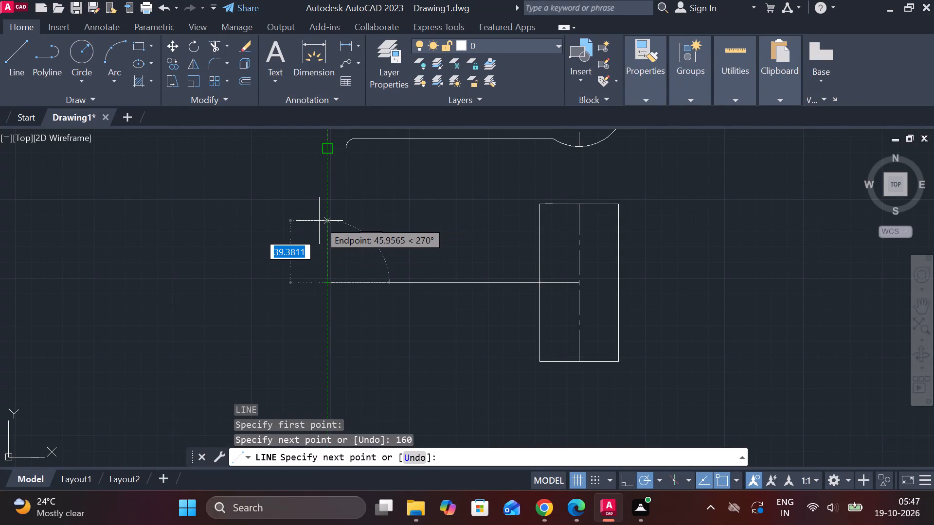
Continue from the horizontal line's left end 31 up, 12 right, 61 down and 12 left, closing the flange outline back at that end.
type("31")
key("space")
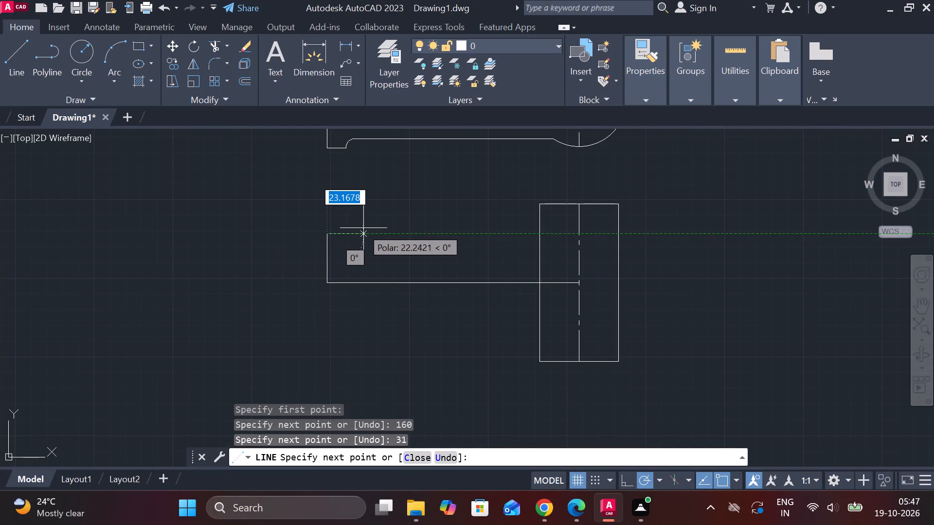
type("12")
key("space")
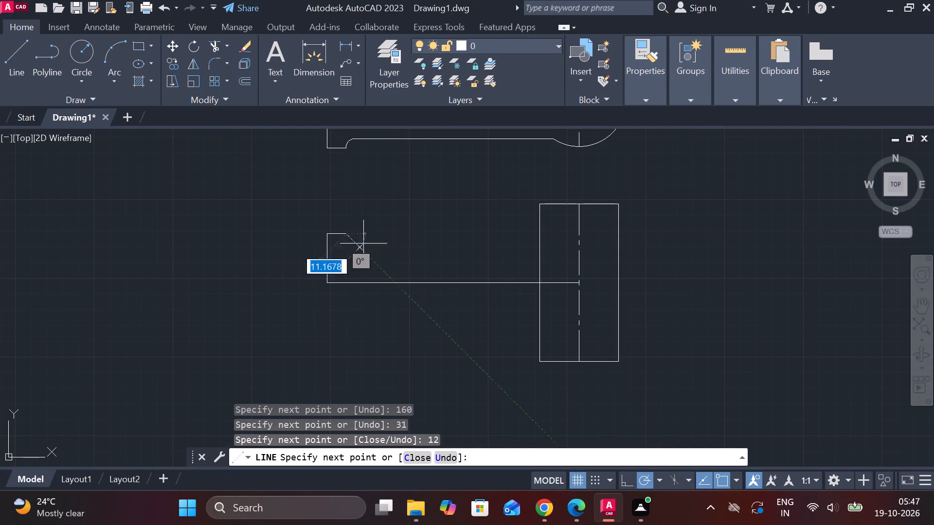
type("61")
key("space")
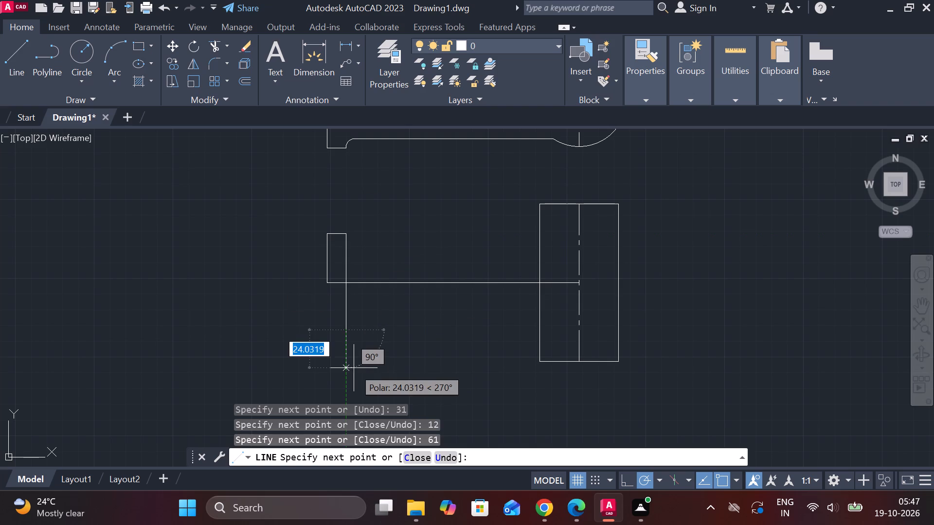
type("12")
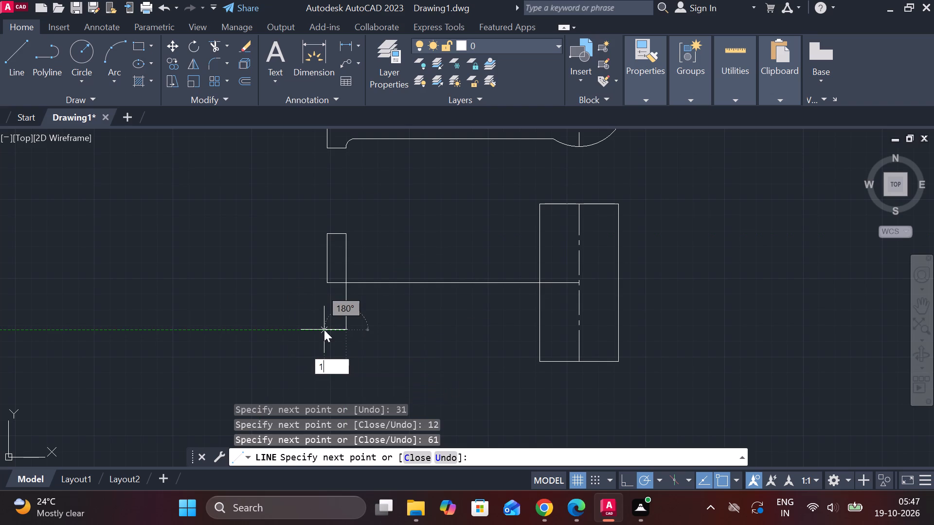
key("space")
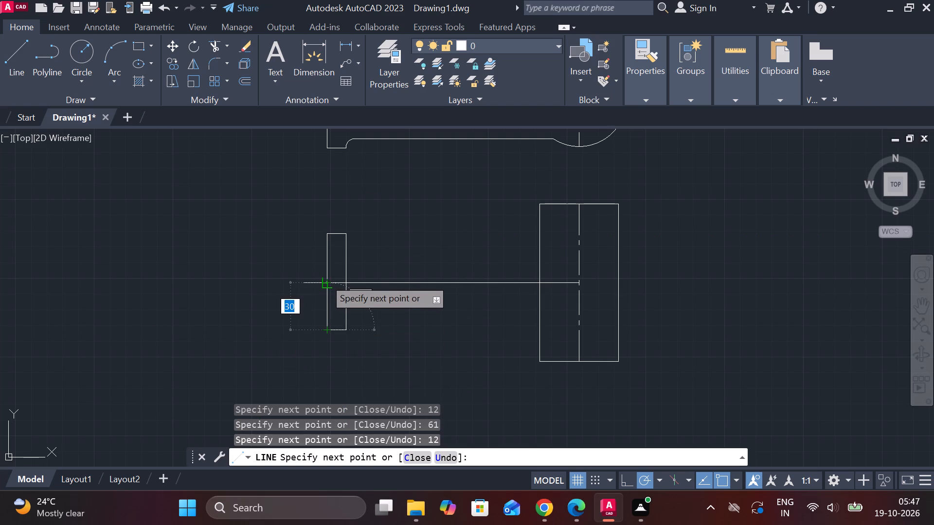
left_click(325, 281)
key("Escape")
Join the lines forming the top, left and right edges of the lower view's flange.
scroll(348, 281, "up", 2)
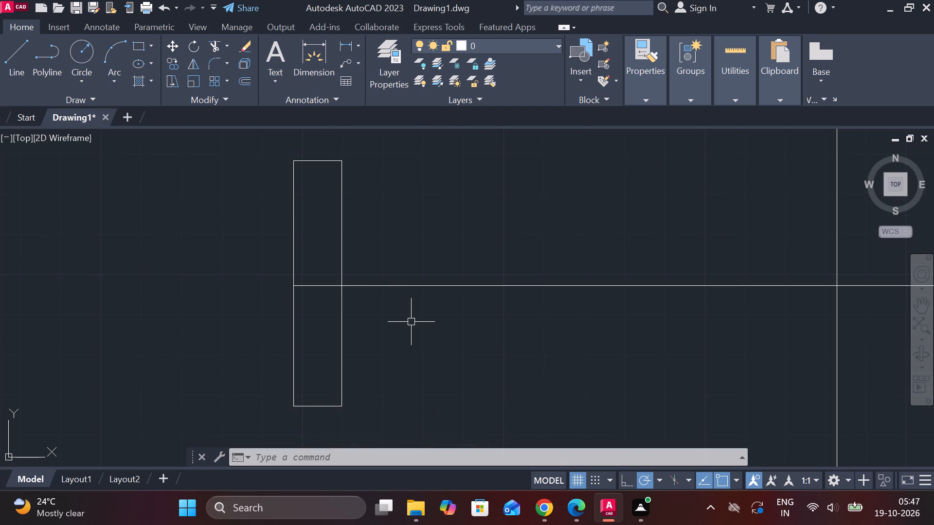
left_click(343, 327)
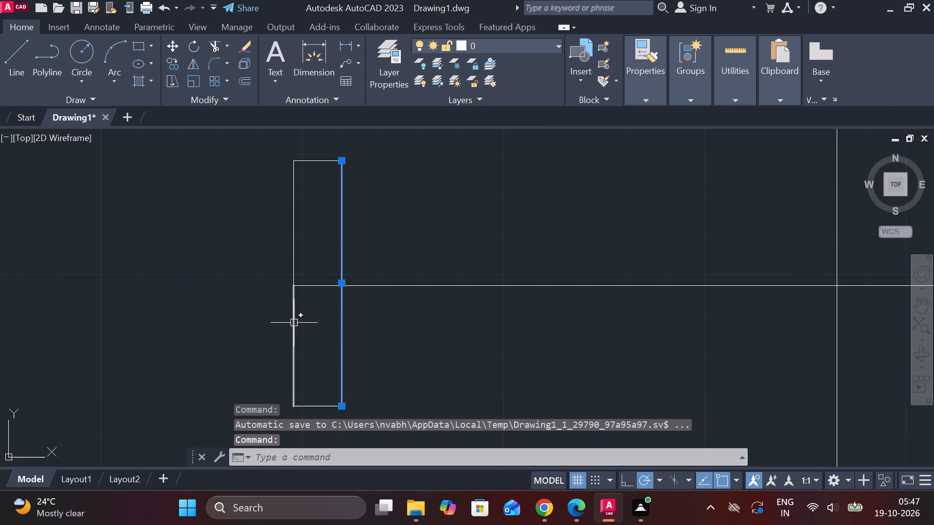
left_click(294, 323)
left_click(294, 245)
left_click(321, 161)
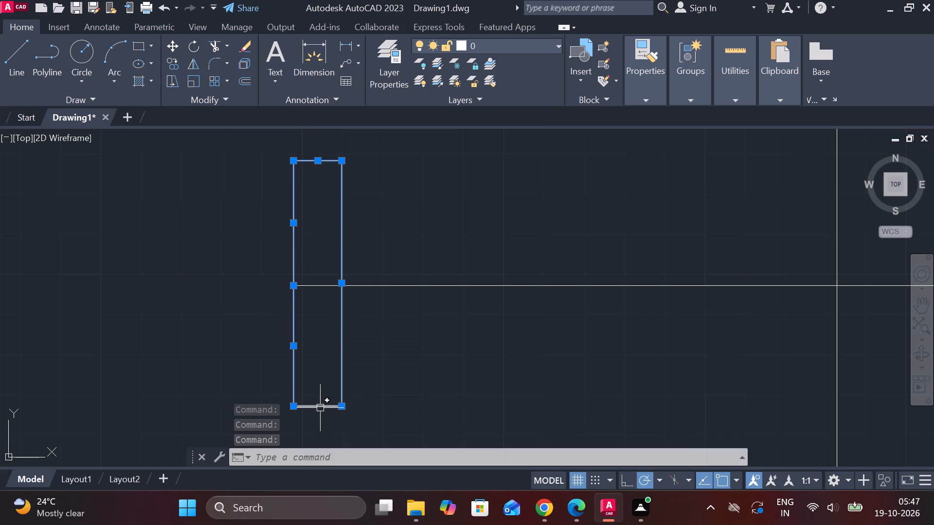
key("j")
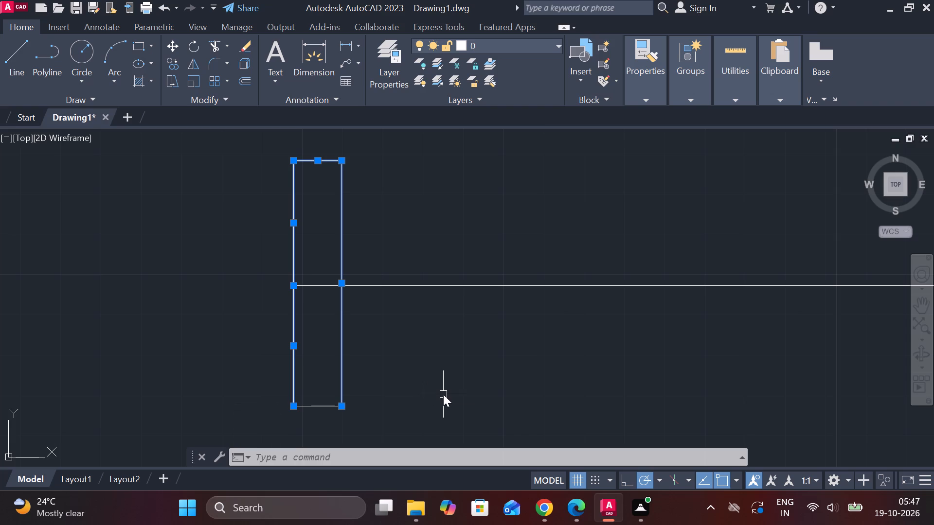
key("Return")
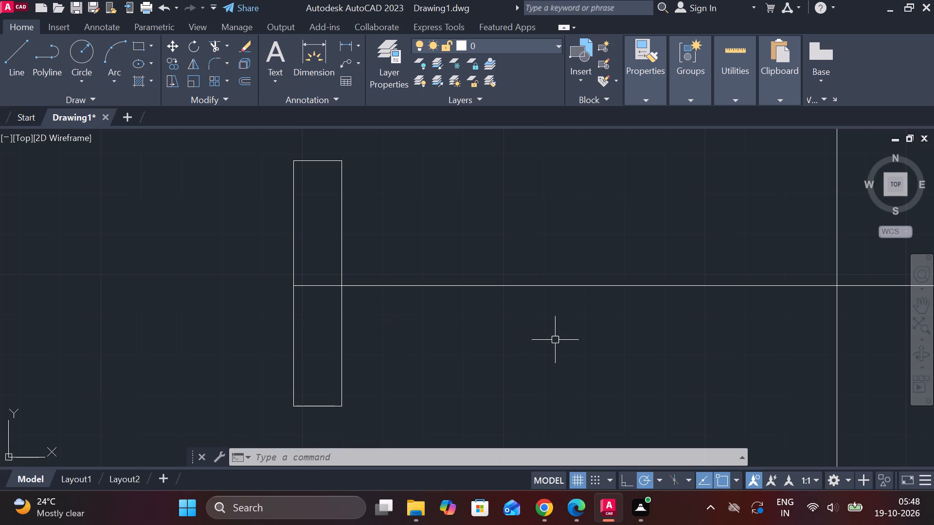
Draw a line starting 26 above the midpoint of the flange's right edge, running 70 to the right and 50 down.
key("l")
key("Return")
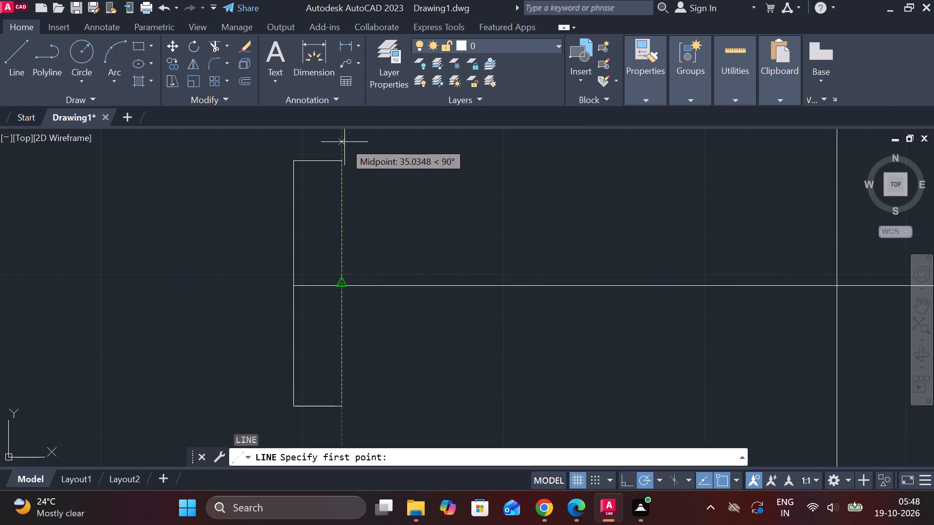
type("26")
key("space")
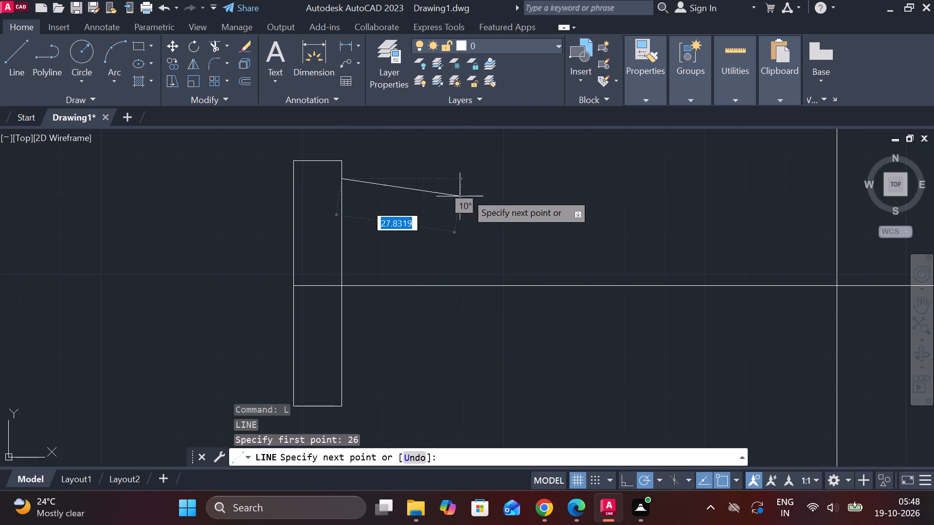
middle_click(490, 178)
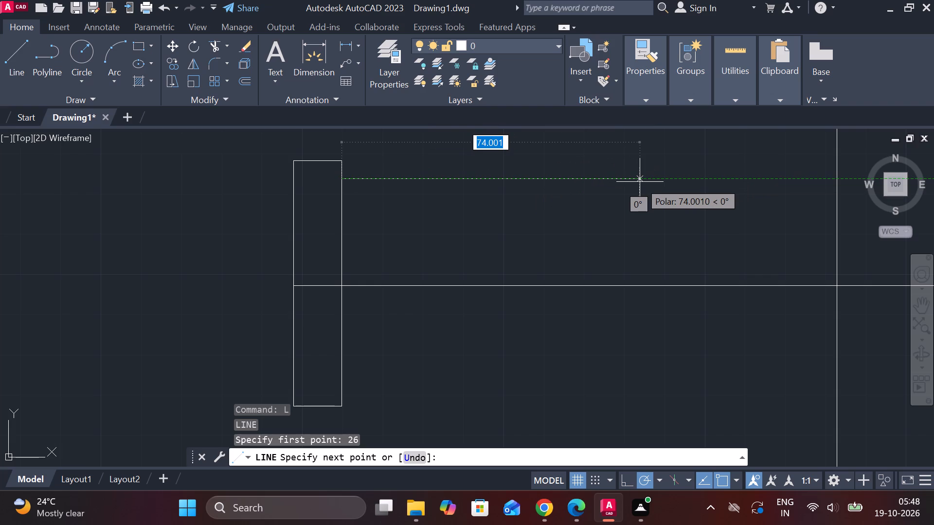
type("70")
key("Return")
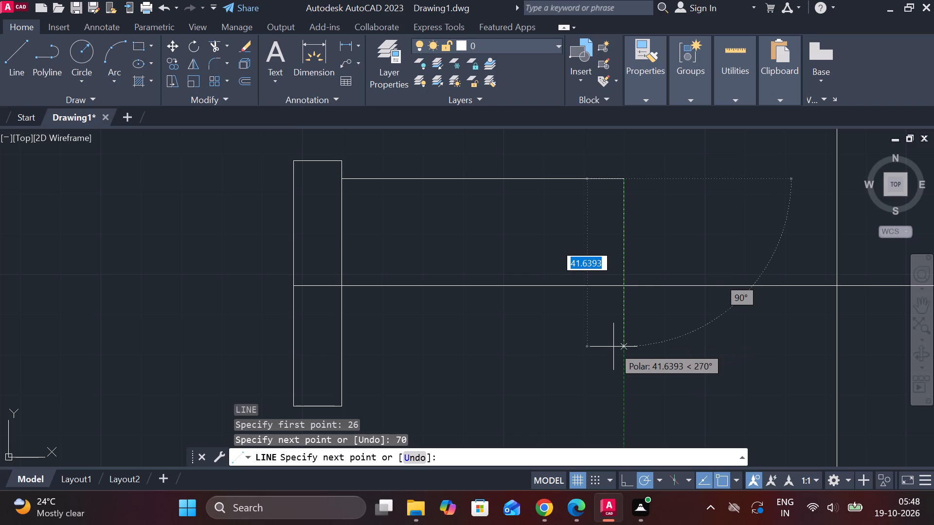
type("25")
key("BackSpace")
key("BackSpace")
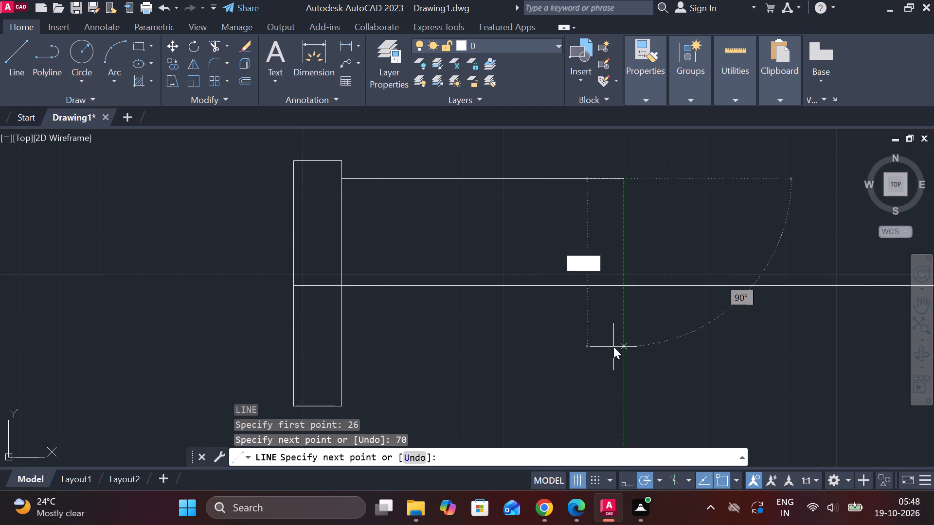
type("50")
key("Return")
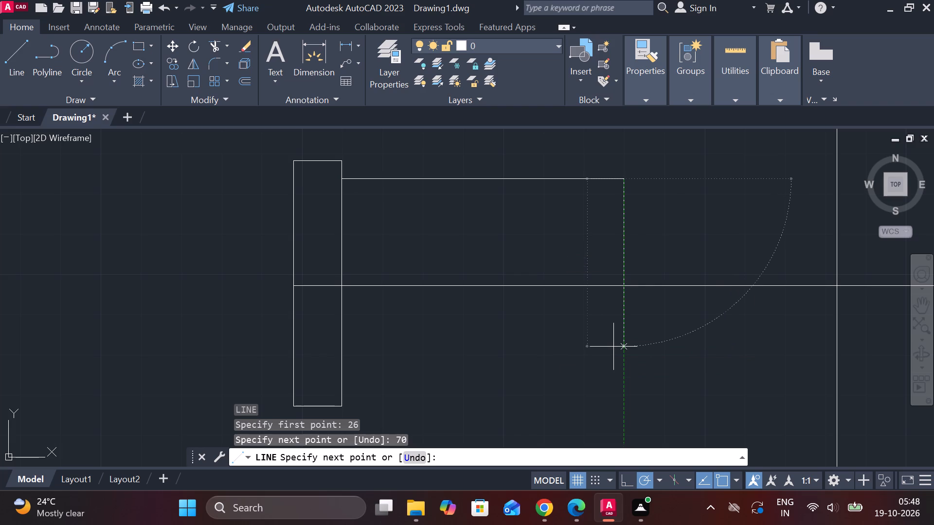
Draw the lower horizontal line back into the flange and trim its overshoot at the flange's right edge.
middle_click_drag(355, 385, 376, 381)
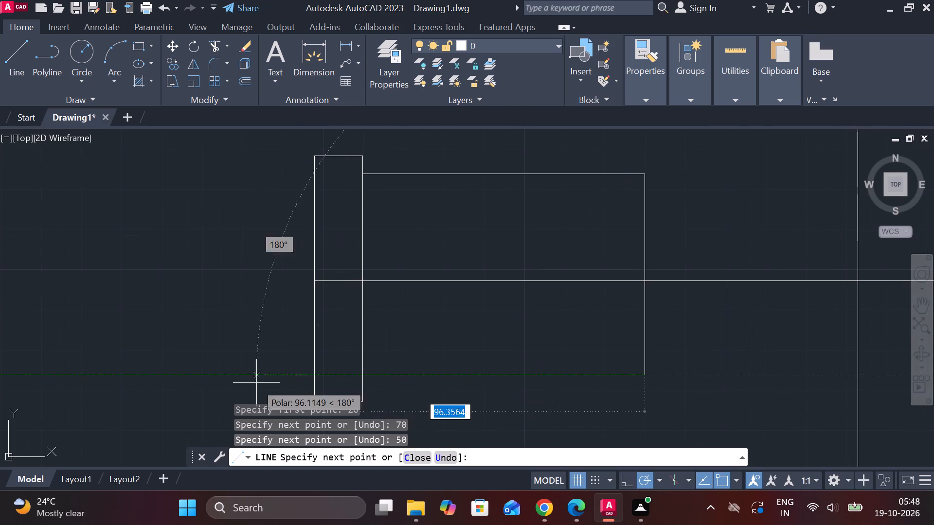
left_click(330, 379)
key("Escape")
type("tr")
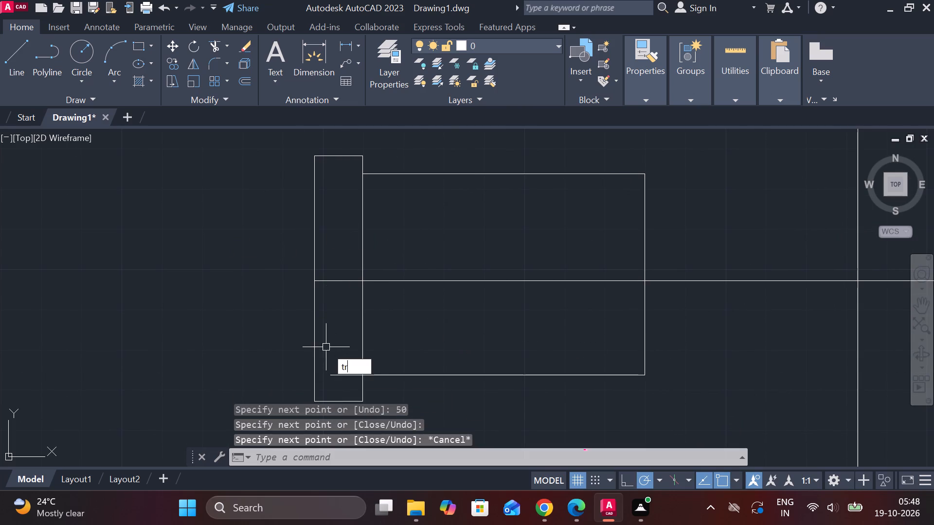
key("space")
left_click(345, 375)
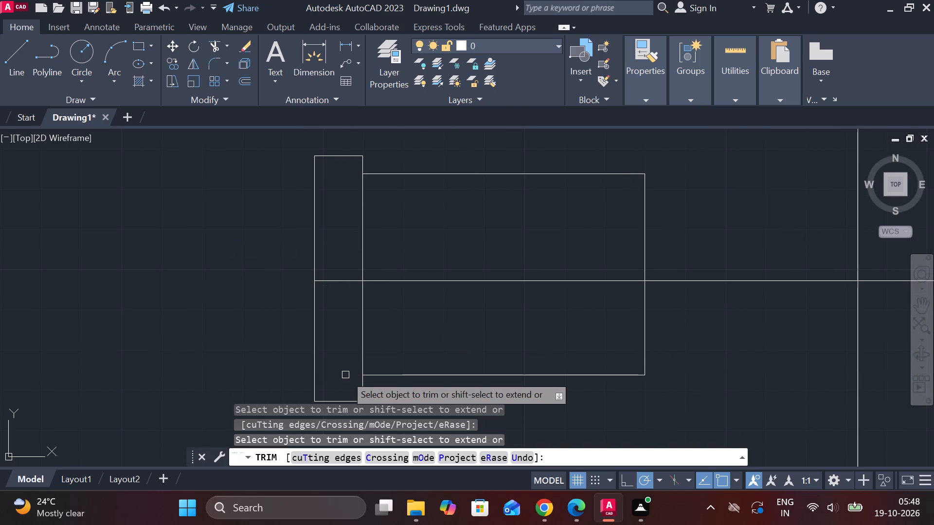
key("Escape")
Measure the arm's height at the flange, and the distance from the central horizontal line to the arm's lower edge.
left_click(361, 43)
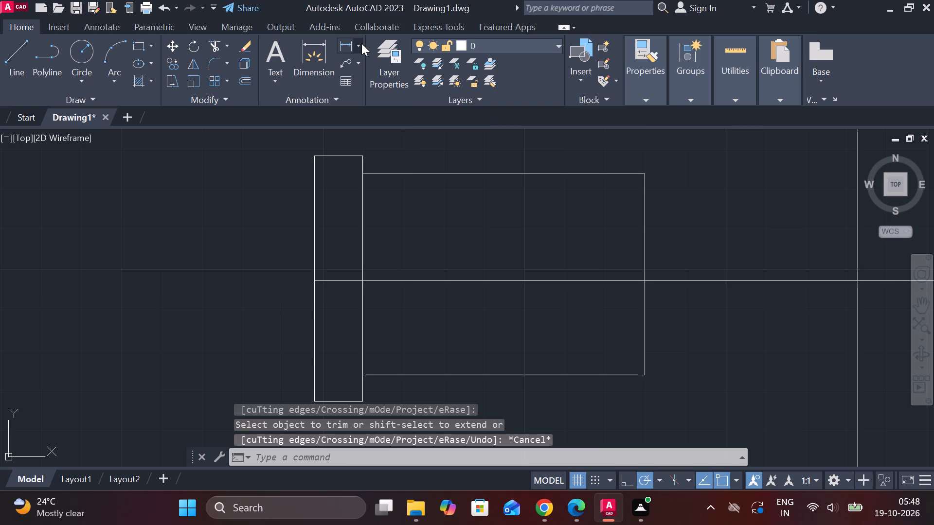
left_click(380, 74)
left_click(364, 170)
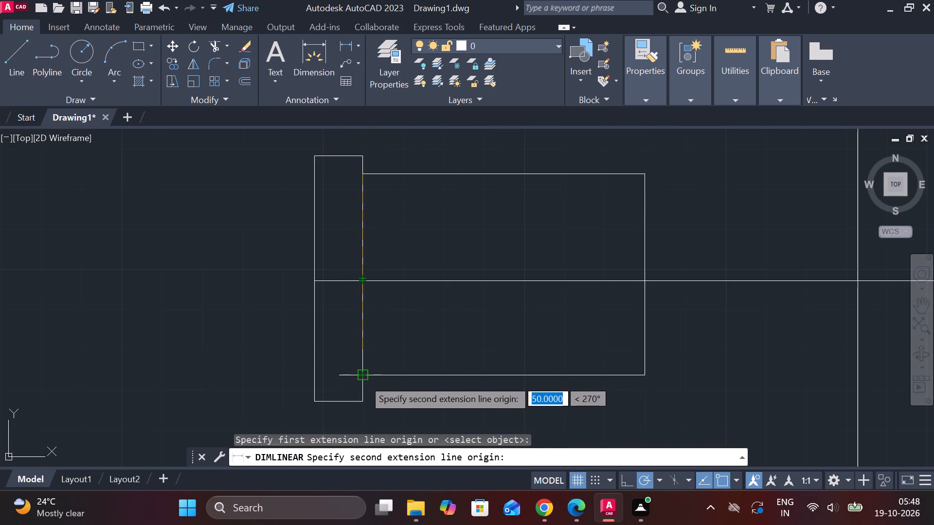
key("Escape")
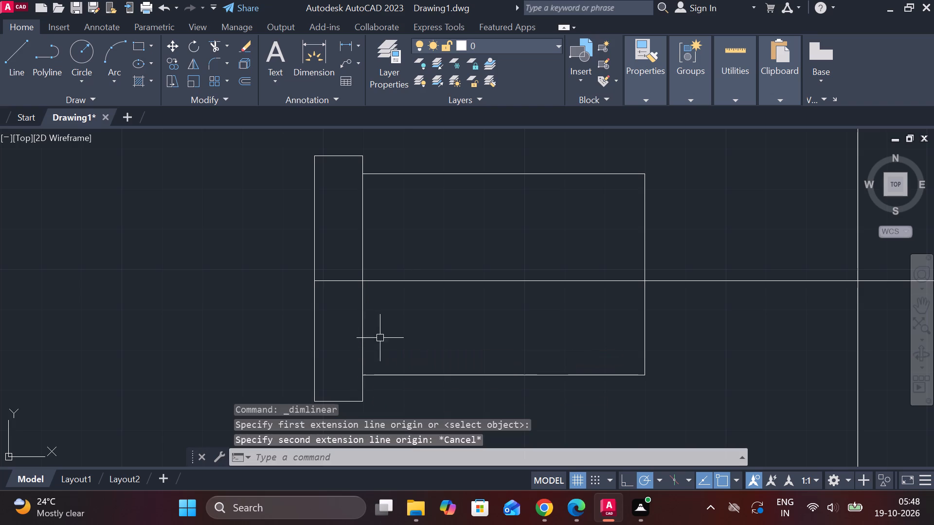
key("space")
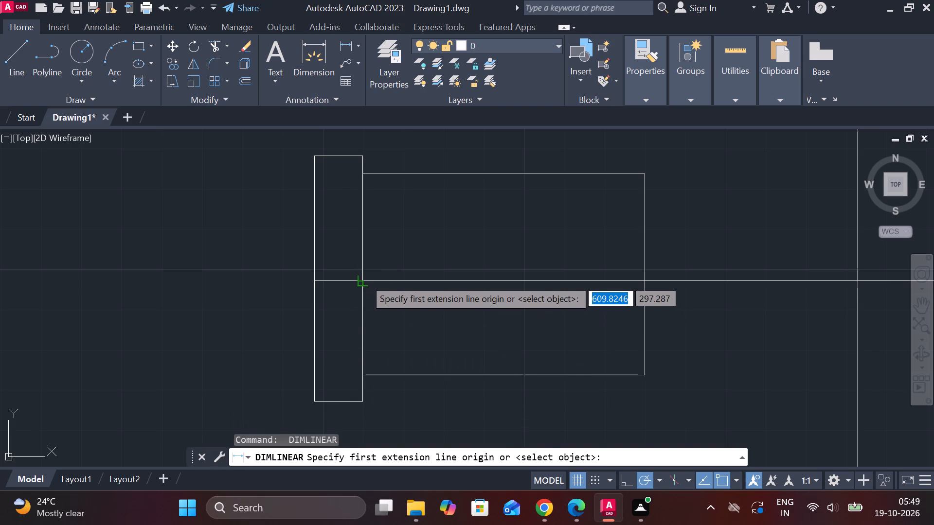
left_click(364, 279)
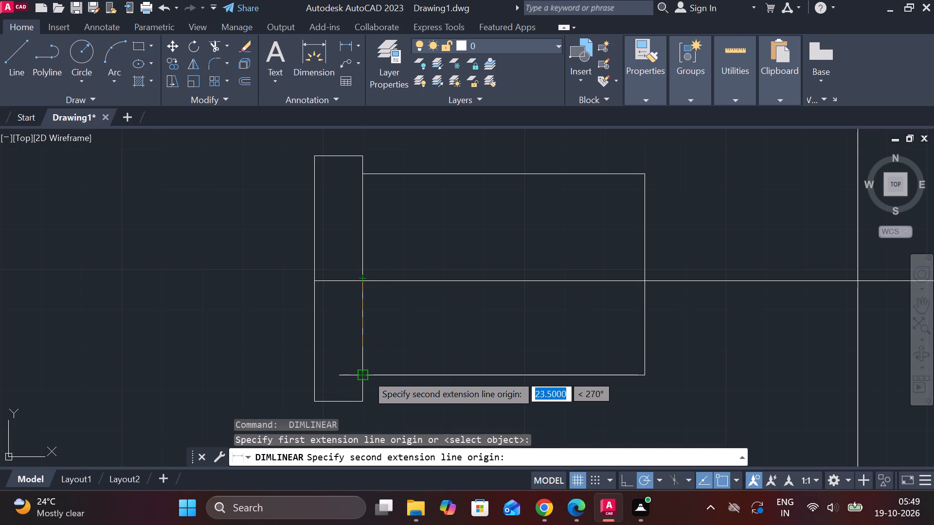
key("Escape")
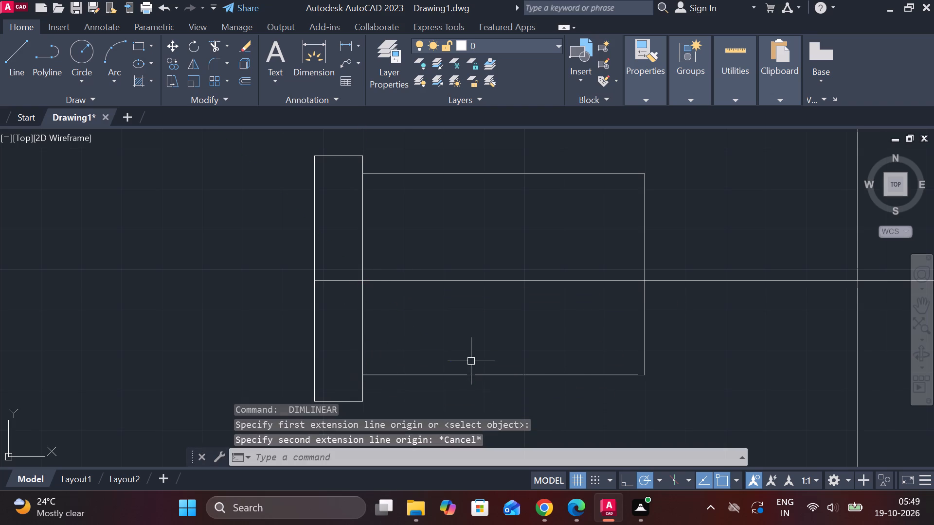
Erase the arm's upper and lower horizontal lines, keeping the vertical line.
left_click(451, 173)
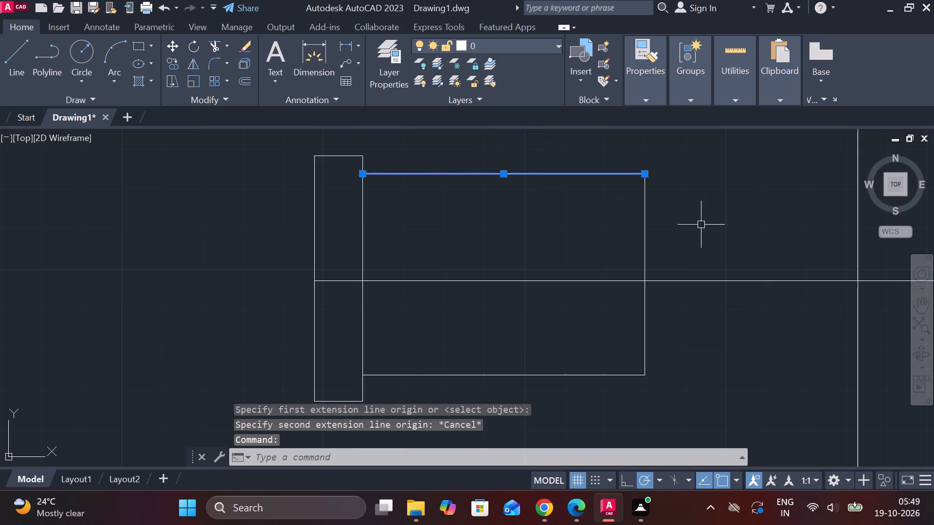
left_click(578, 376)
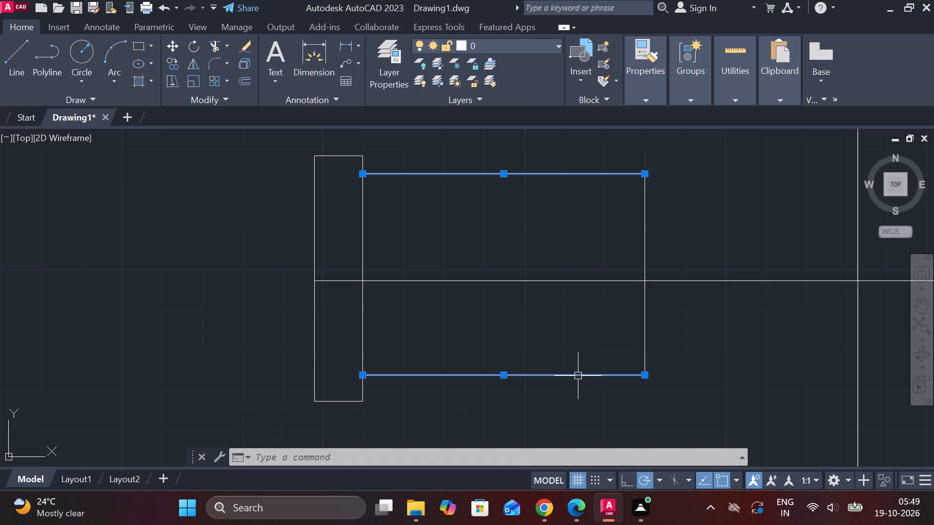
key("e")
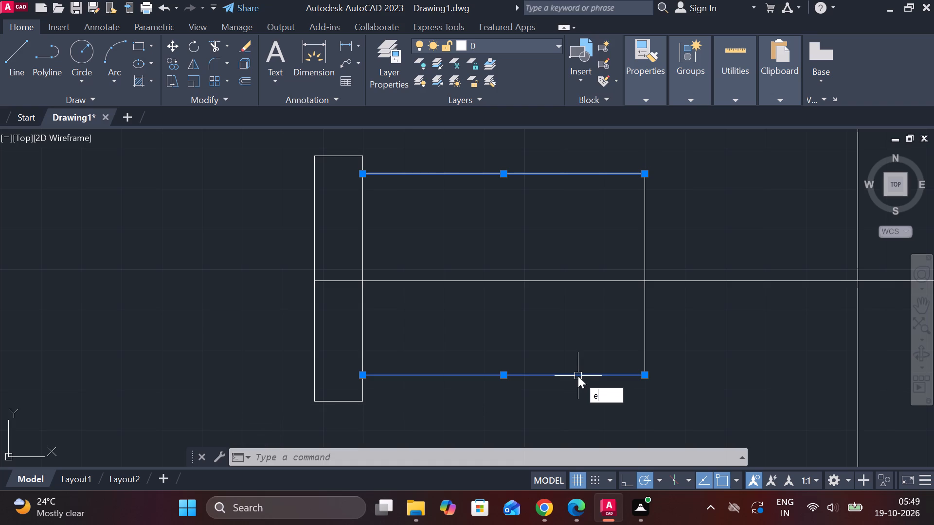
key("space")
Draw a horizontal line from the flange's right edge, 25 above the central horizontal line, across to the vertical line.
key("l")
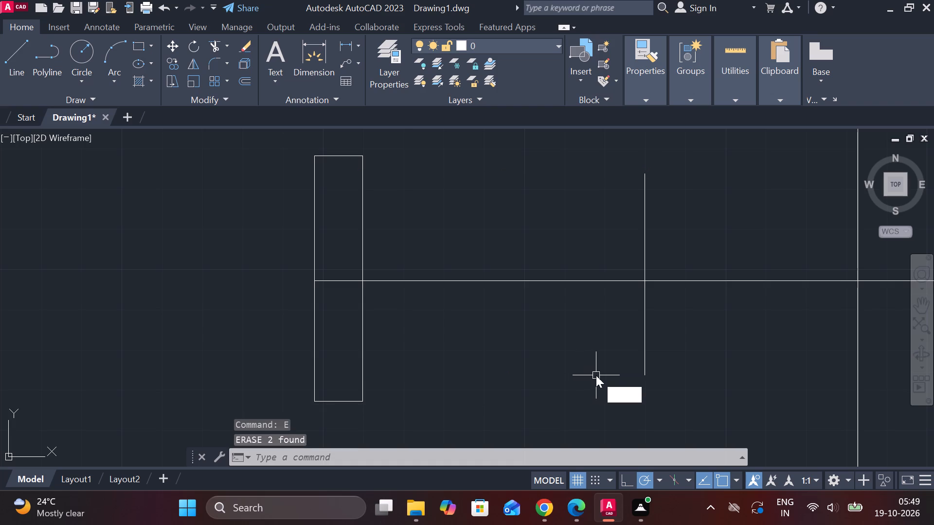
key("Return")
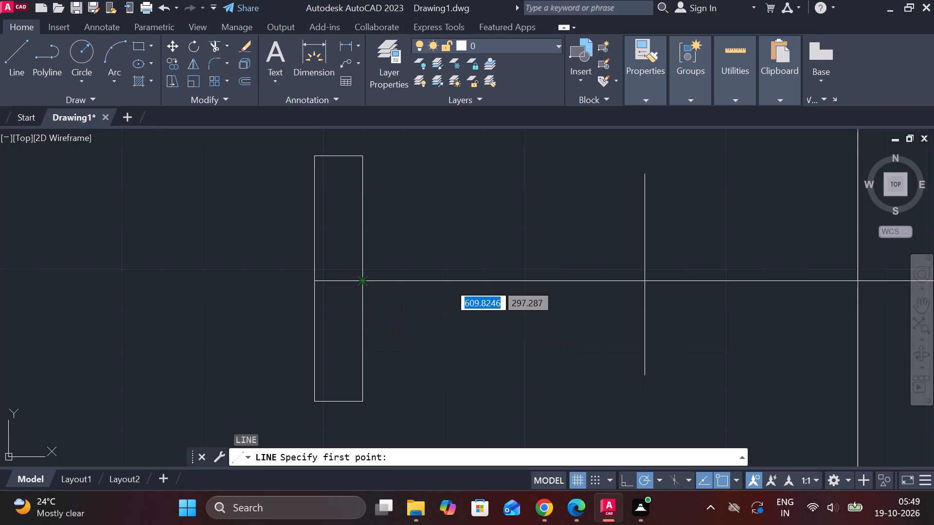
middle_click(366, 283)
middle_click_drag(377, 234, 391, 295)
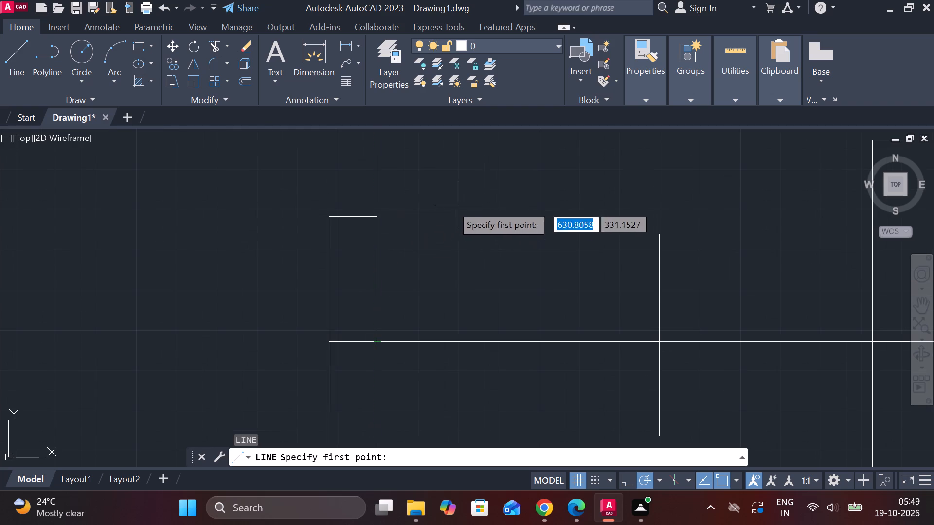
type("25")
key("space")
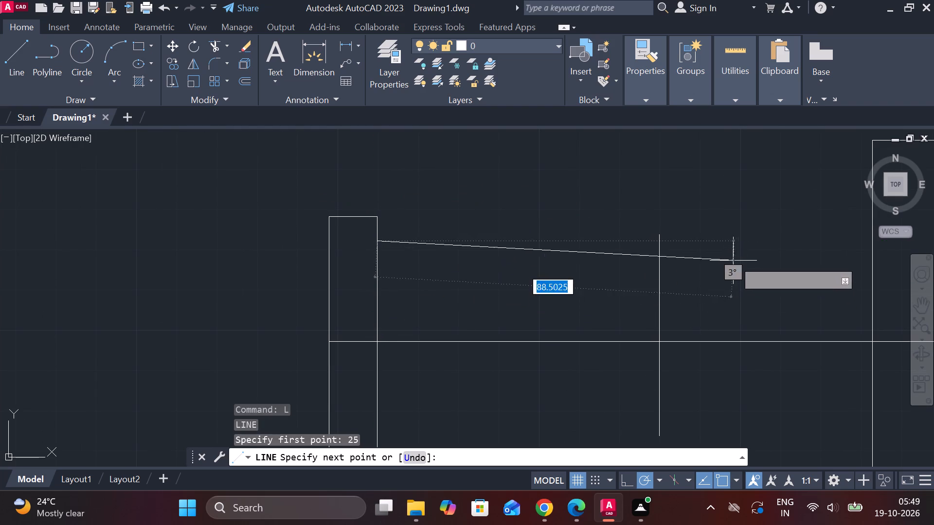
left_click(659, 242)
key("Escape")
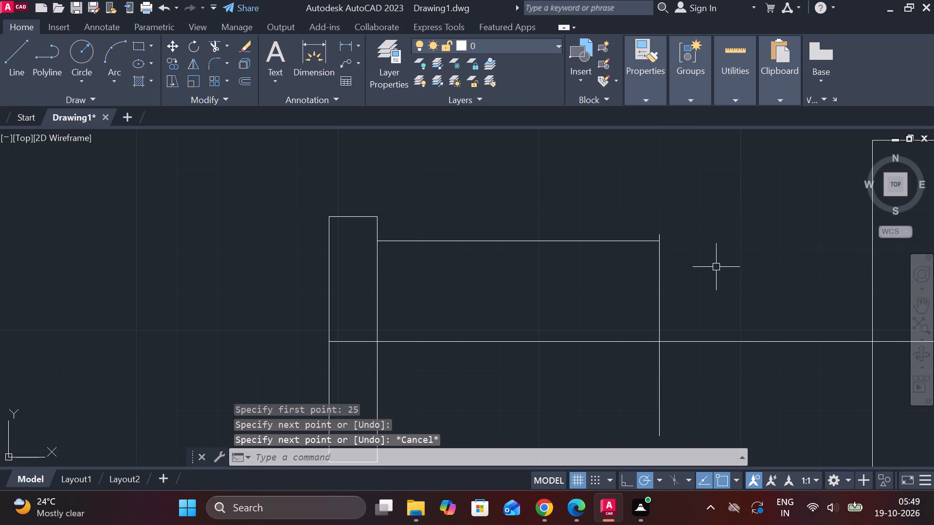
Draw a horizontal line from the flange's right edge, 25 below the central horizontal line, to just past the arm's vertical line.
key("space")
scroll(624, 358, "down", 2)
middle_click_drag(611, 362, 603, 345)
scroll(569, 348, "up", 1)
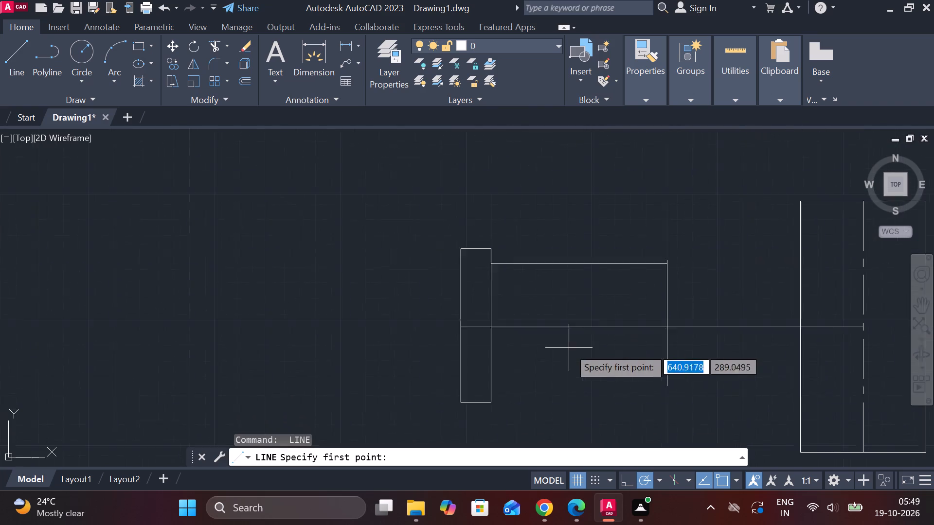
scroll(569, 348, "up", 2)
middle_click_drag(543, 358, 563, 308)
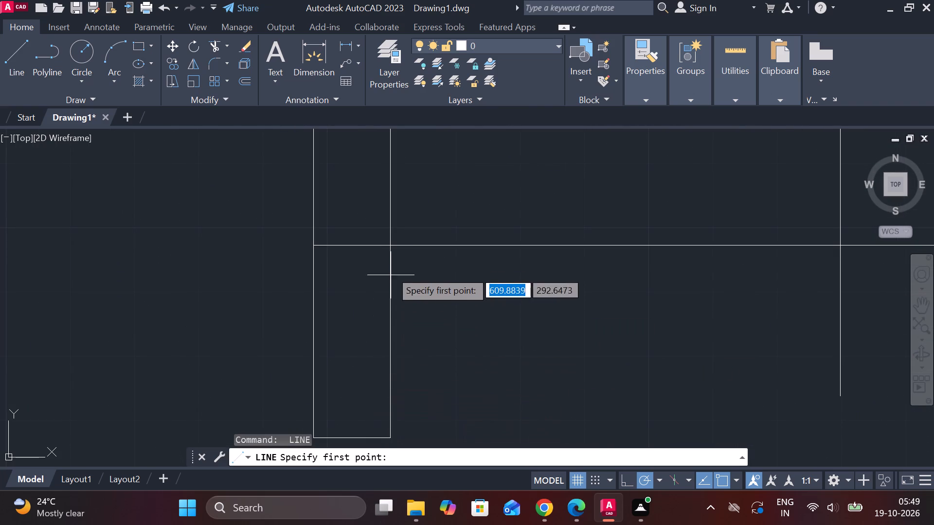
middle_click_drag(393, 297, 399, 201)
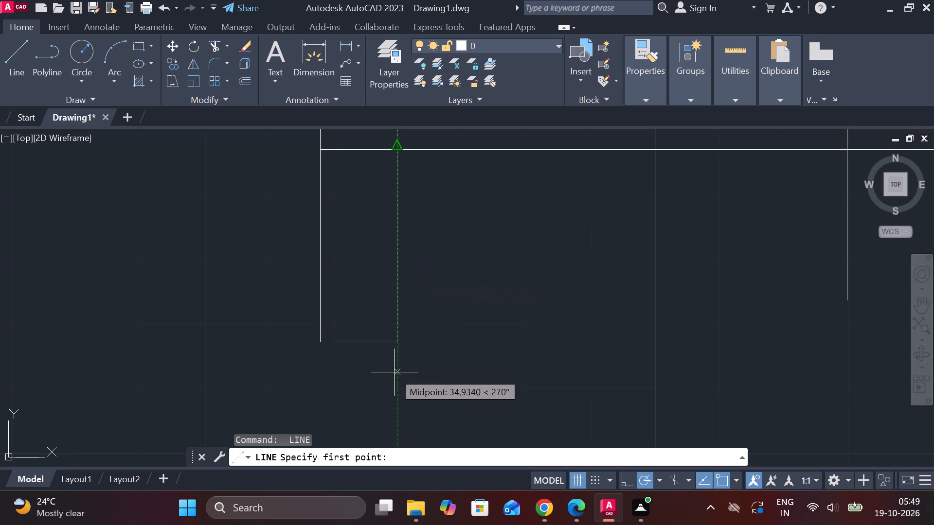
type("25")
key("space")
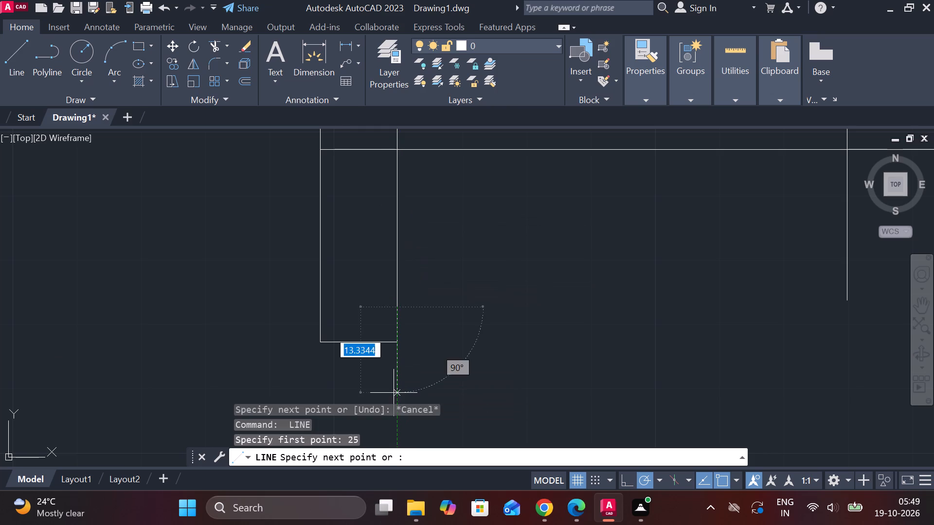
middle_click_drag(679, 309, 430, 363)
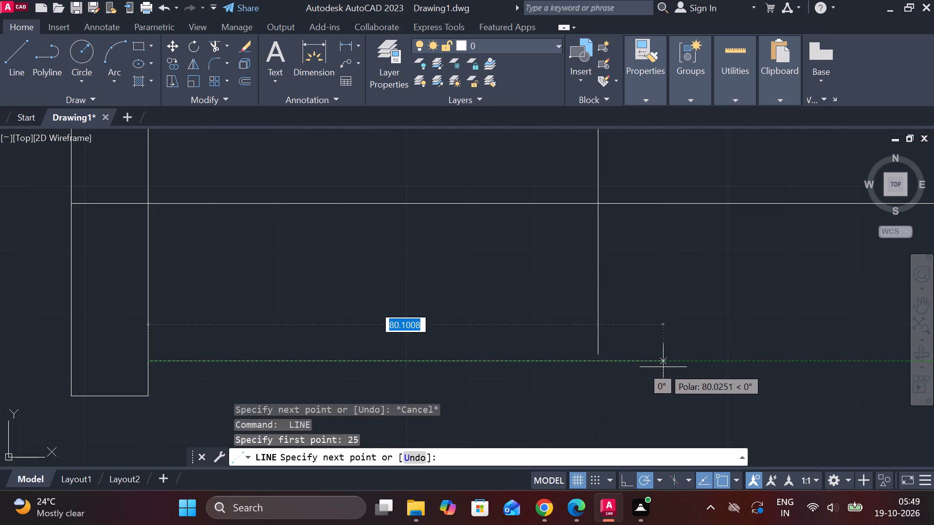
left_click(623, 367)
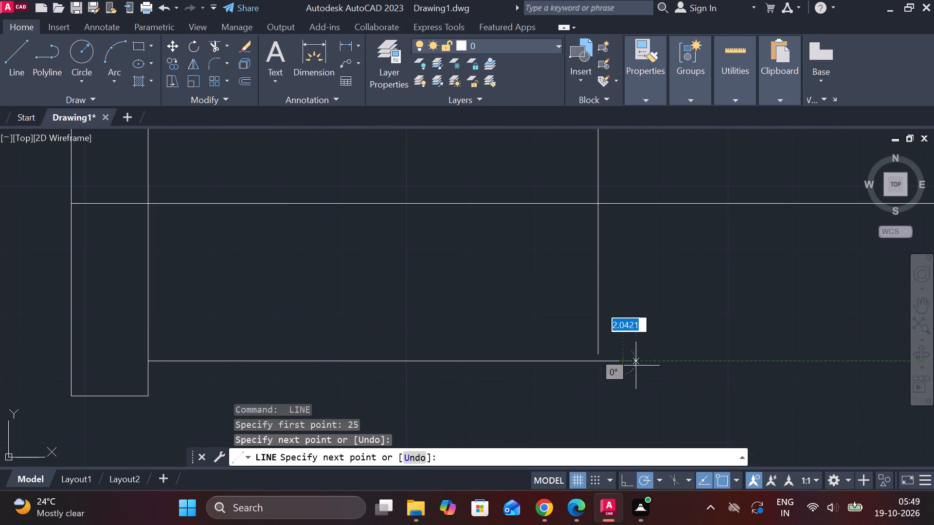
key("Escape")
Extend the arm's vertical line down to the lower horizontal line and trim the overshoots at the arm's two right corners.
type("ex")
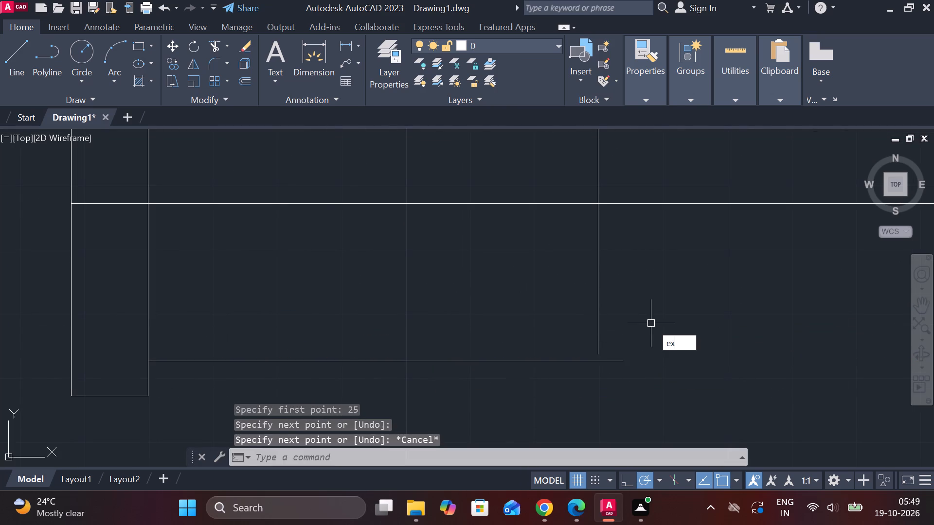
key("space")
left_click(597, 341)
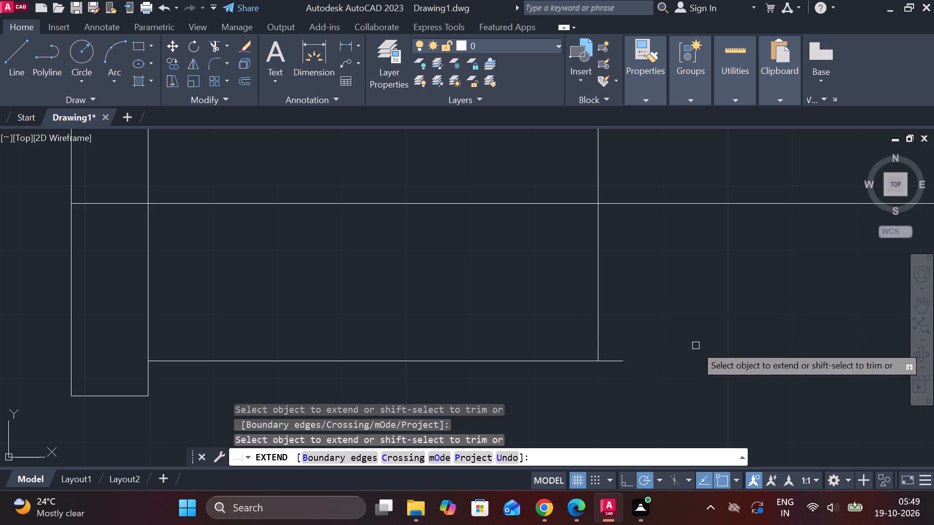
key("Escape")
type("tr")
key("space")
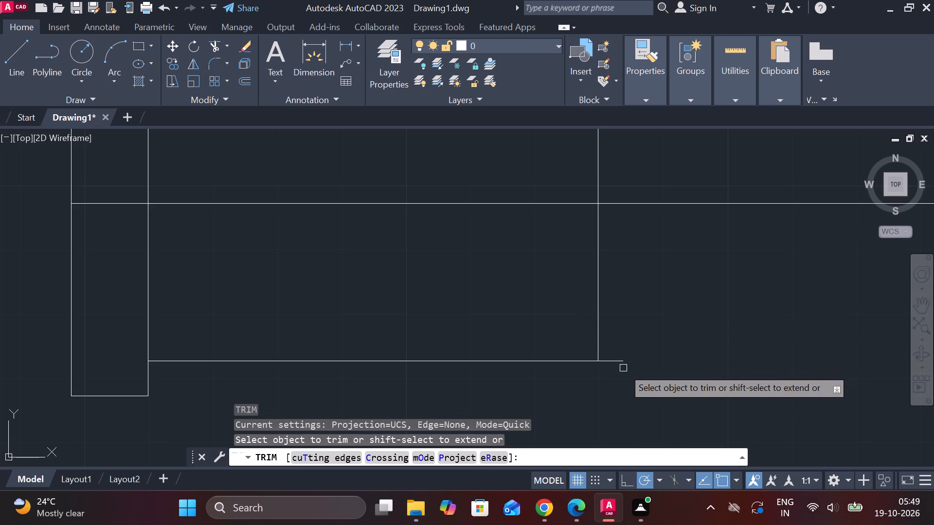
left_click(613, 360)
scroll(613, 360, "down", 3)
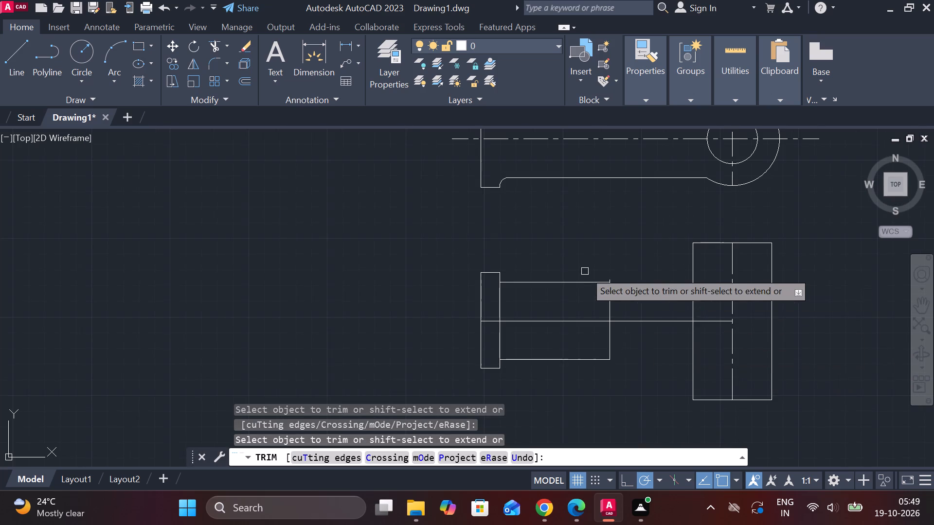
scroll(585, 271, "up", 3)
left_click(684, 303)
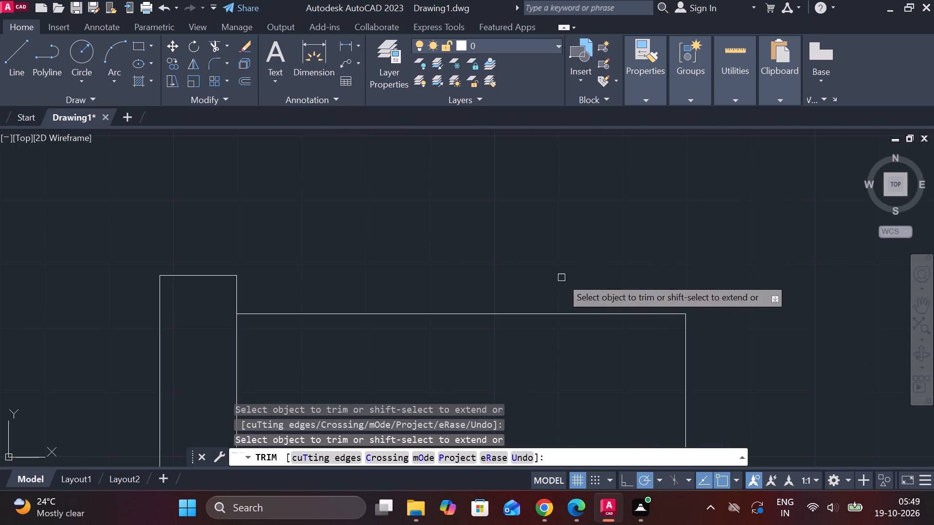
scroll(561, 278, "down", 2)
key("Escape")
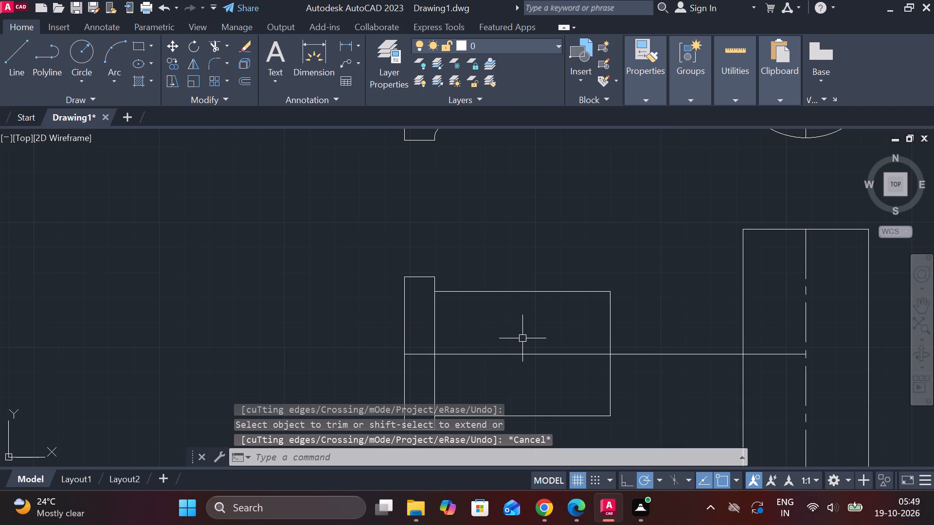
Offset the arm's right vertical line 22 toward the large rectangle.
middle_click_drag(523, 338, 490, 322)
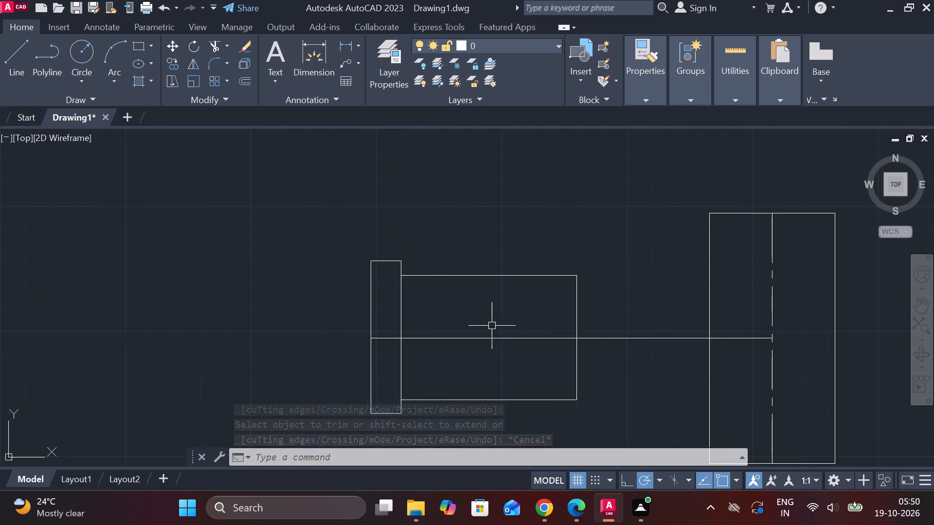
left_click(573, 318)
key("o")
key("Return")
key("Return")
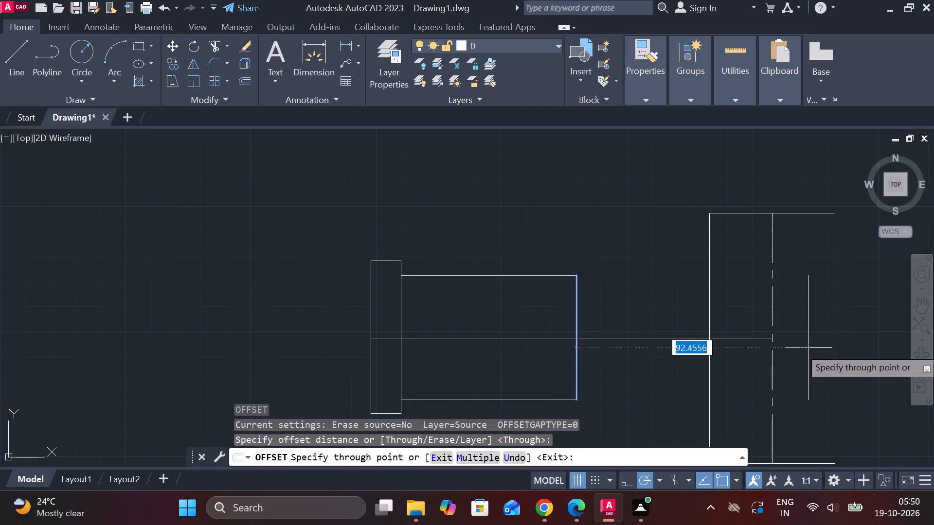
type("22")
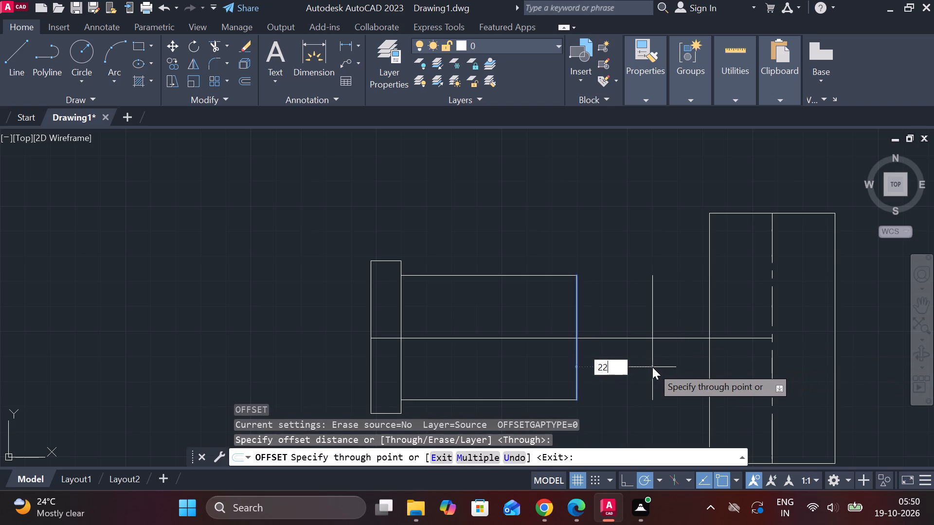
key("space")
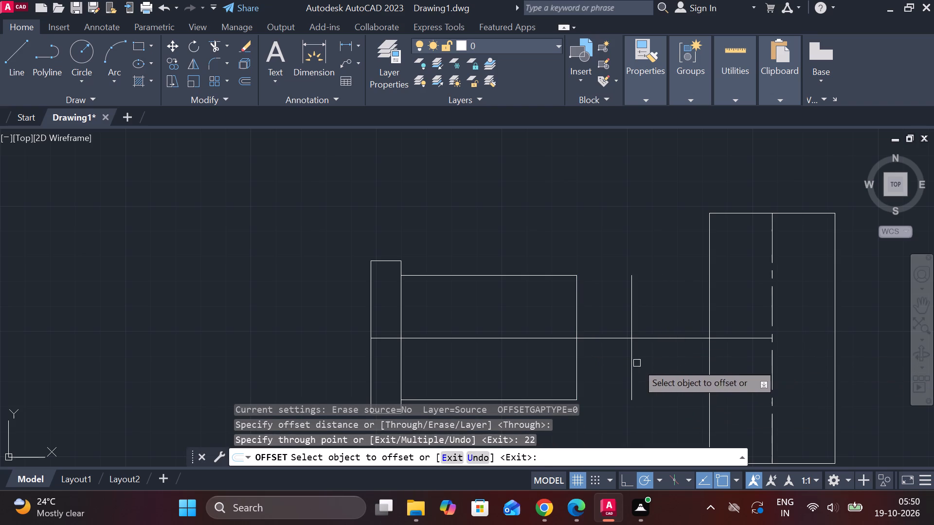
middle_click_drag(651, 305, 614, 313)
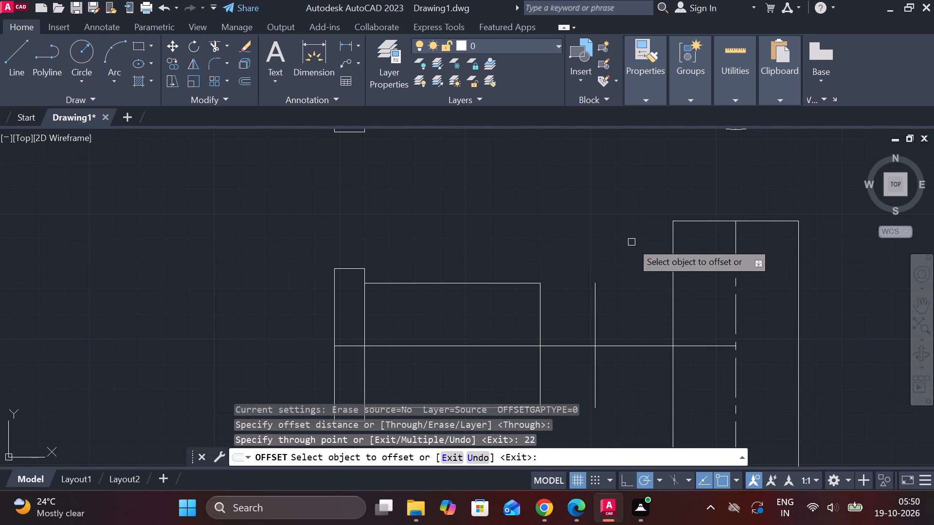
key("Escape")
Lengthen the offset vertical line upward by about 39 and also downward, well past the arm's lower edge.
left_click(596, 295)
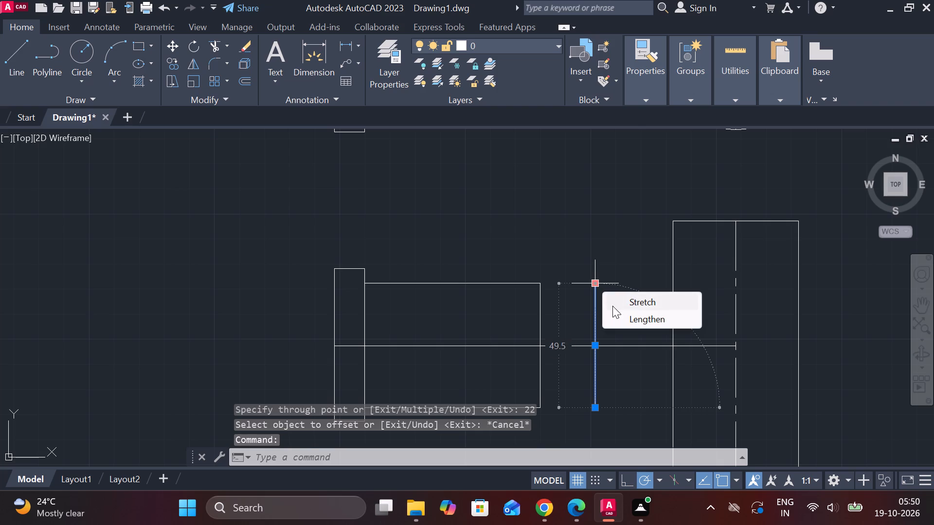
left_click(619, 311)
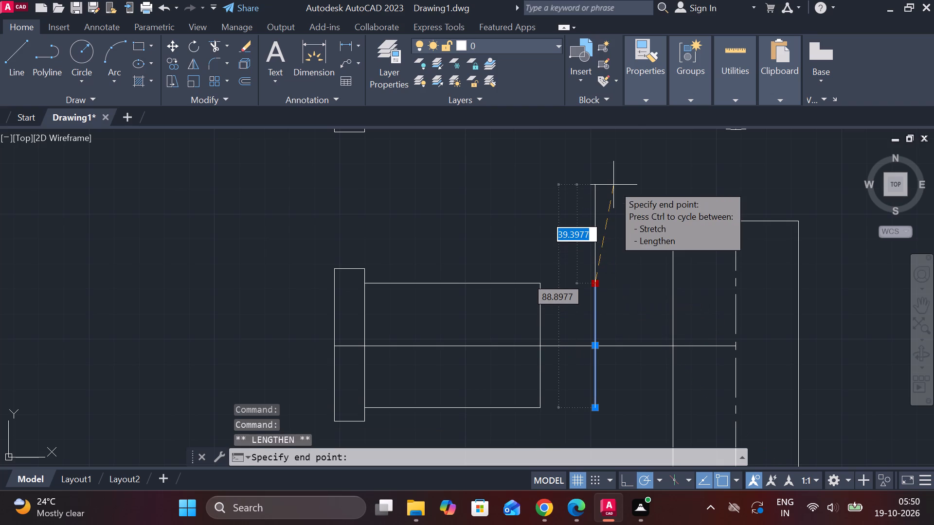
left_click(613, 185)
middle_click_drag(611, 324, 584, 221)
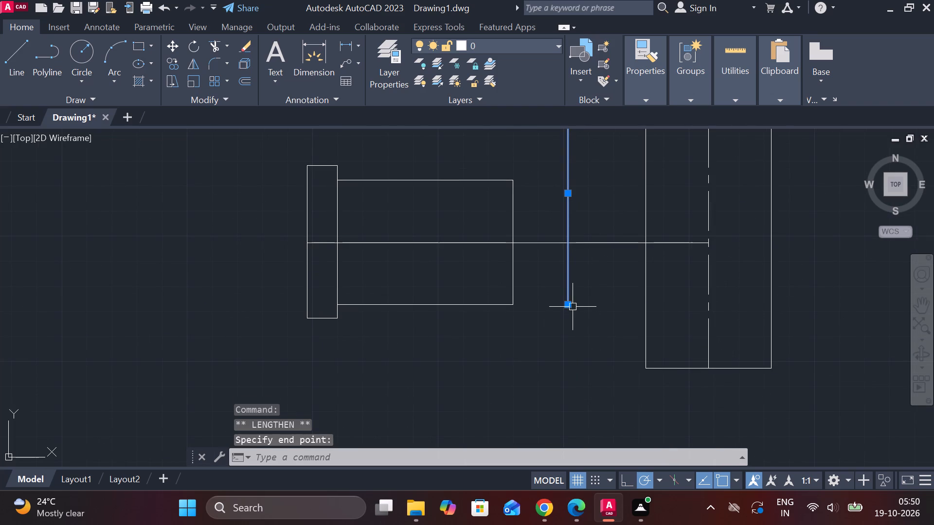
left_click(596, 342)
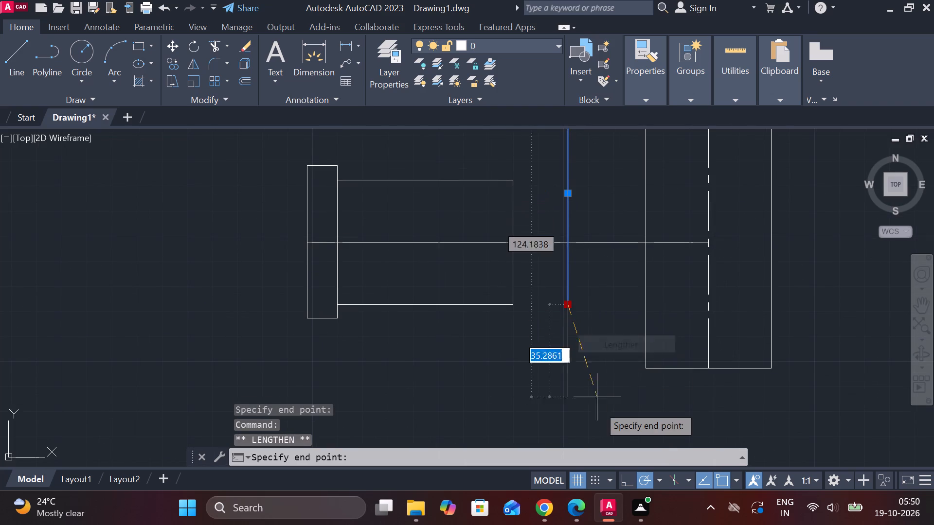
left_click(600, 420)
key("Escape")
middle_click_drag(614, 351, 542, 408)
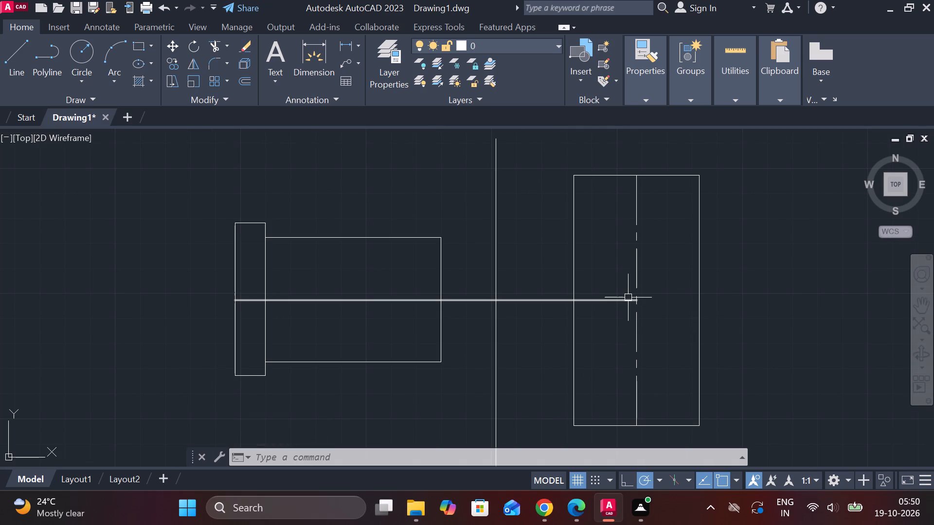
Draw a horizontal line about 35 long from the central line's end at the rectangle's centreline, out past the rectangle's right edge.
key("l")
key("Return")
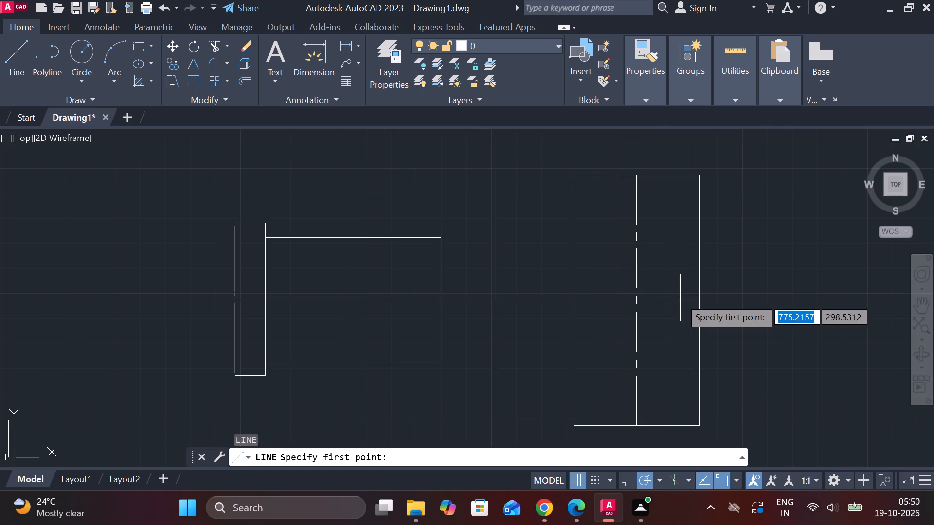
left_click(634, 299)
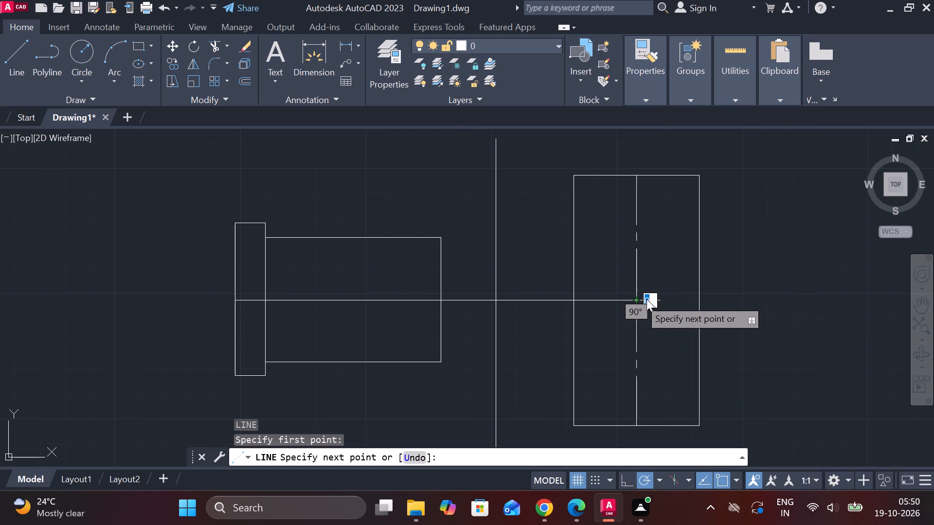
left_click(724, 300)
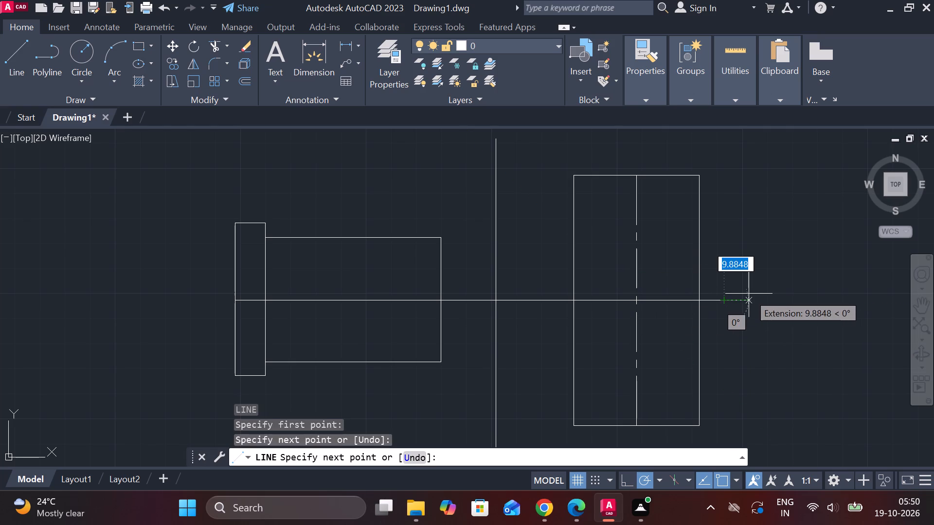
key("Escape")
Offset the short horizontal line across the rectangle's right half by 45 above and 45 below.
left_click(725, 301)
key("o")
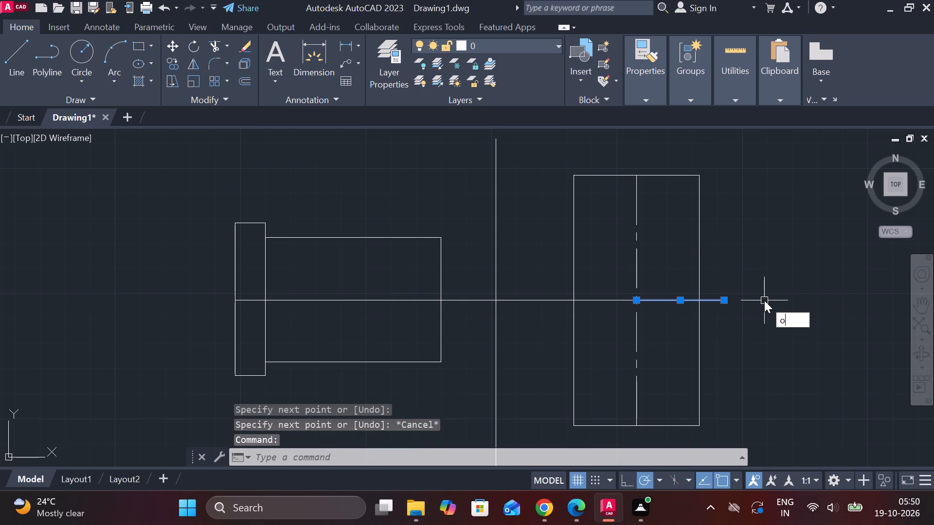
key("Return")
key("Return")
type("45")
key("space")
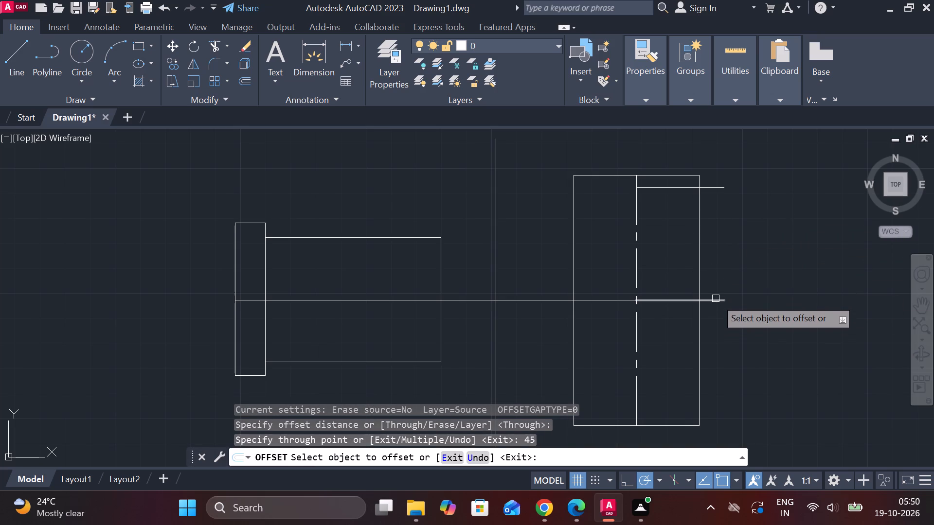
left_click(716, 298)
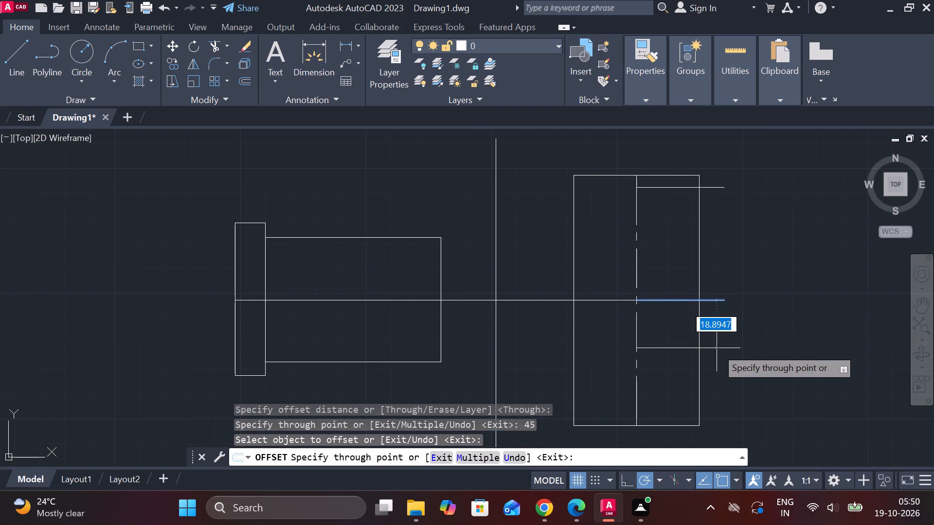
type("45")
key("space")
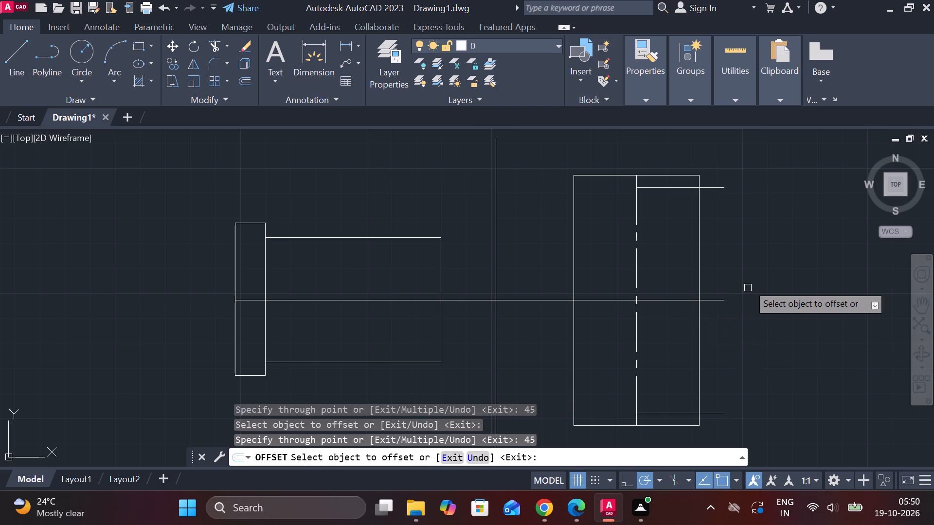
Offset the short horizontal line at the rectangle's centreline by 25 and by 20 above it.
middle_click_drag(746, 274, 755, 295)
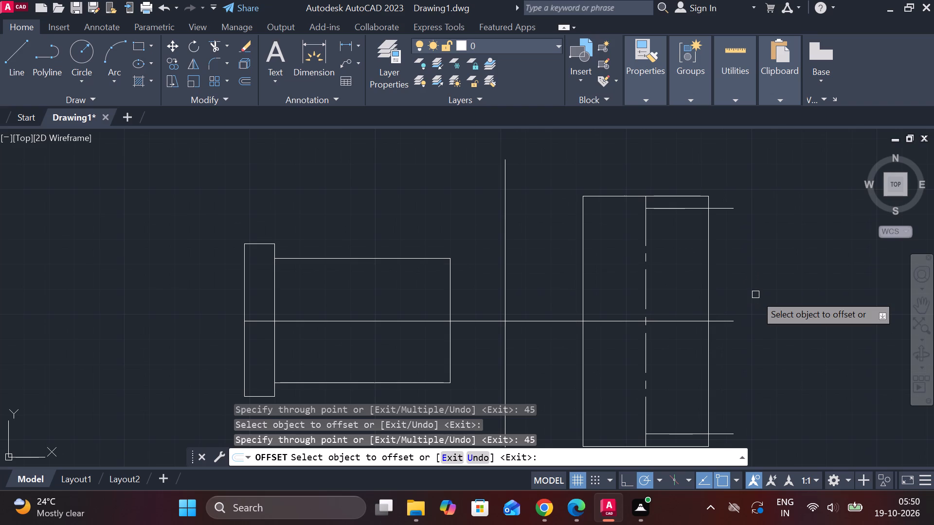
left_click(726, 322)
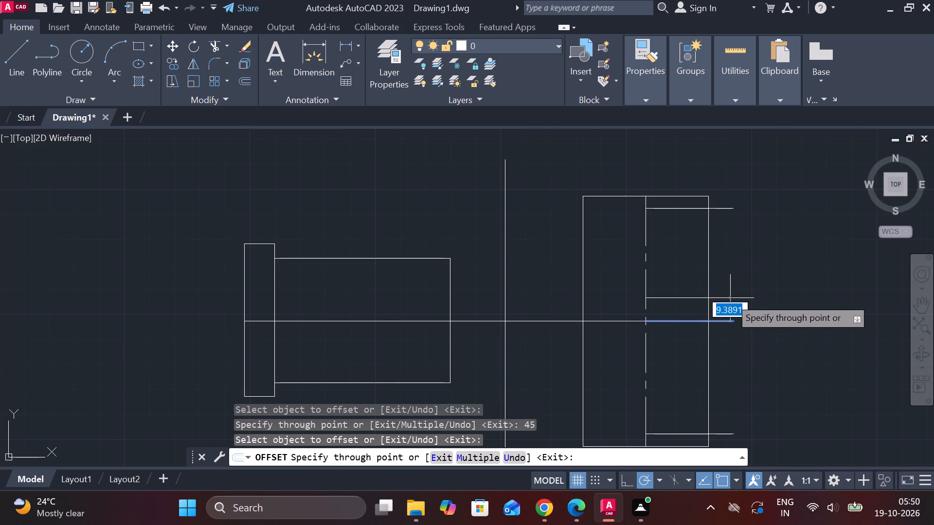
key("2")
key("5")
key("space")
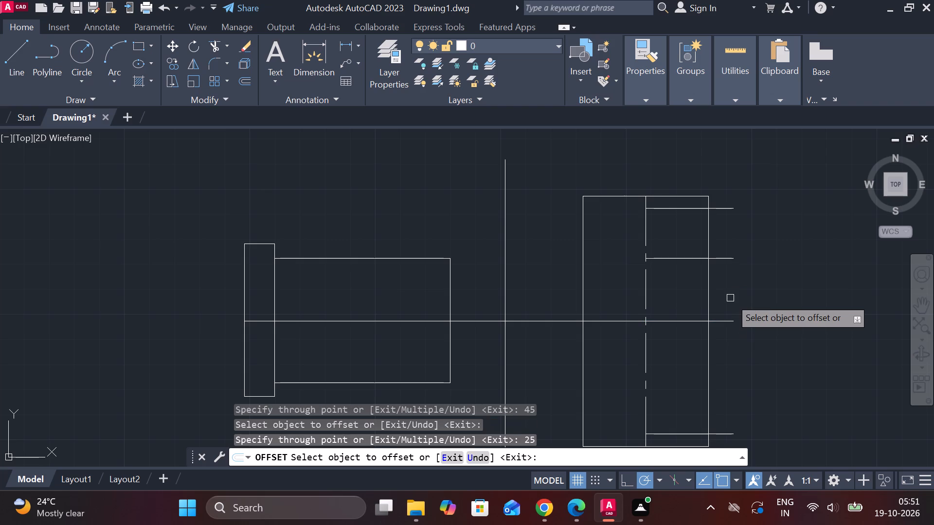
left_click(726, 322)
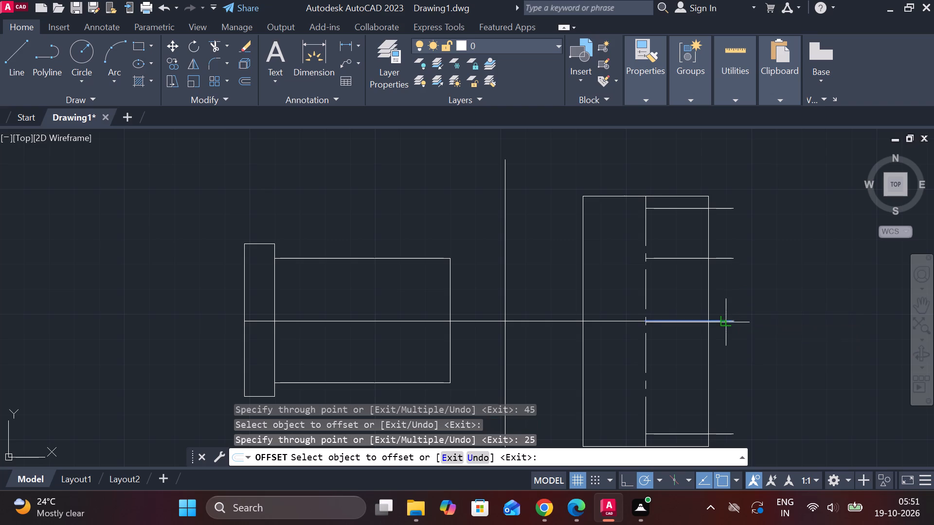
type("20")
key("Return")
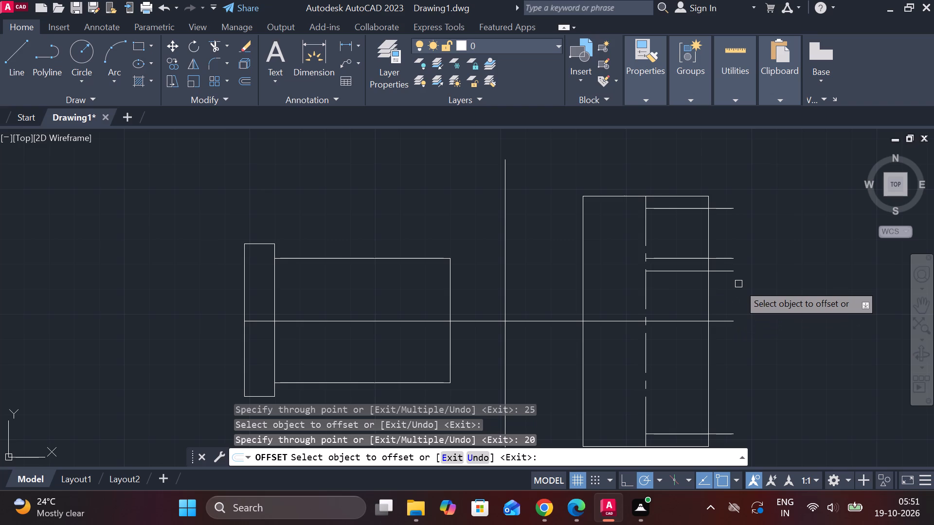
key("Escape")
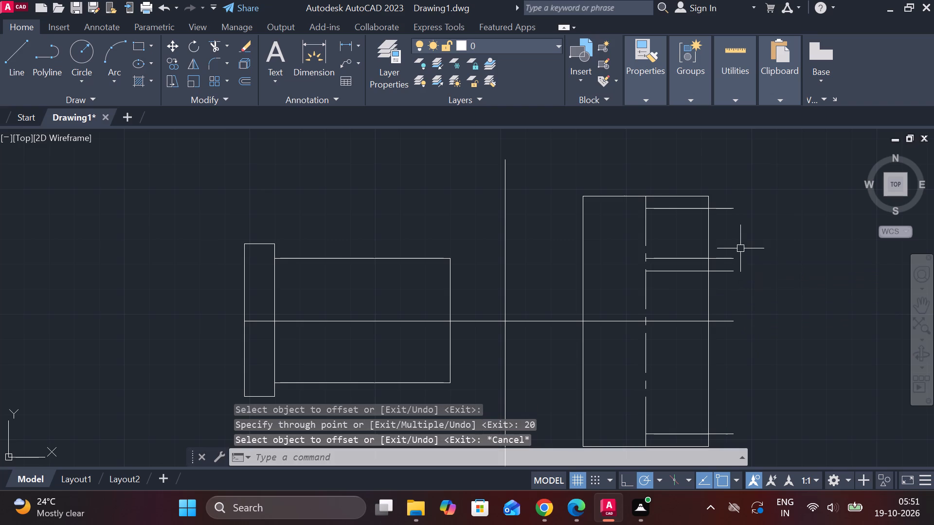
Lengthen the uppermost offset line leftward past the rectangle's left edge, to about 76 long overall.
left_click(655, 211)
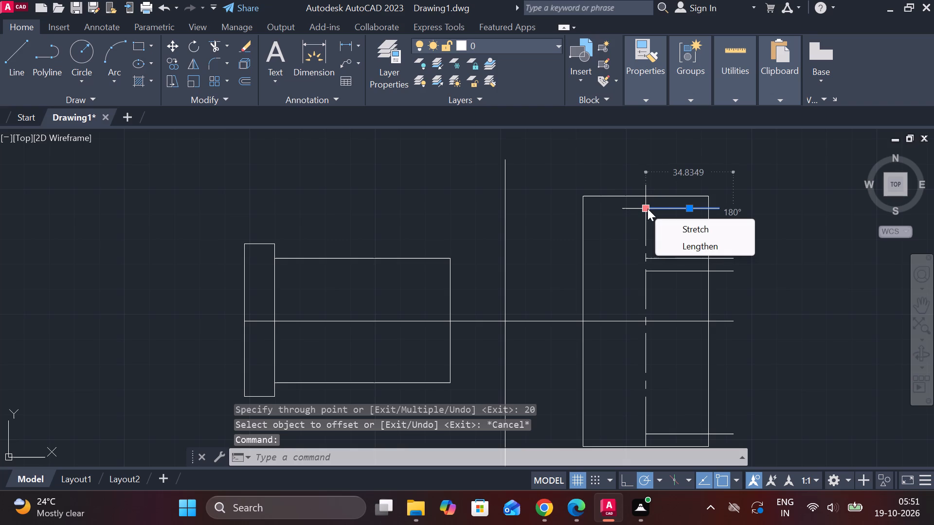
left_click(673, 243)
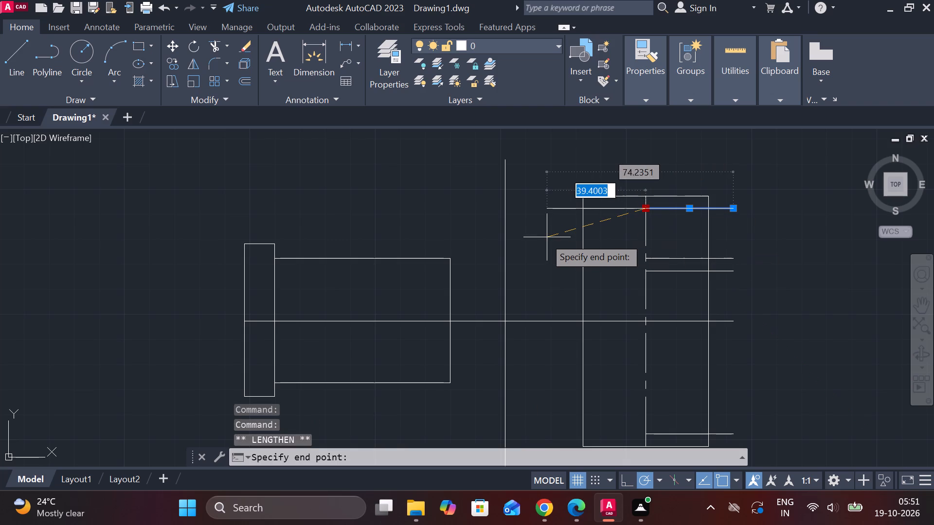
left_click(543, 236)
key("Escape")
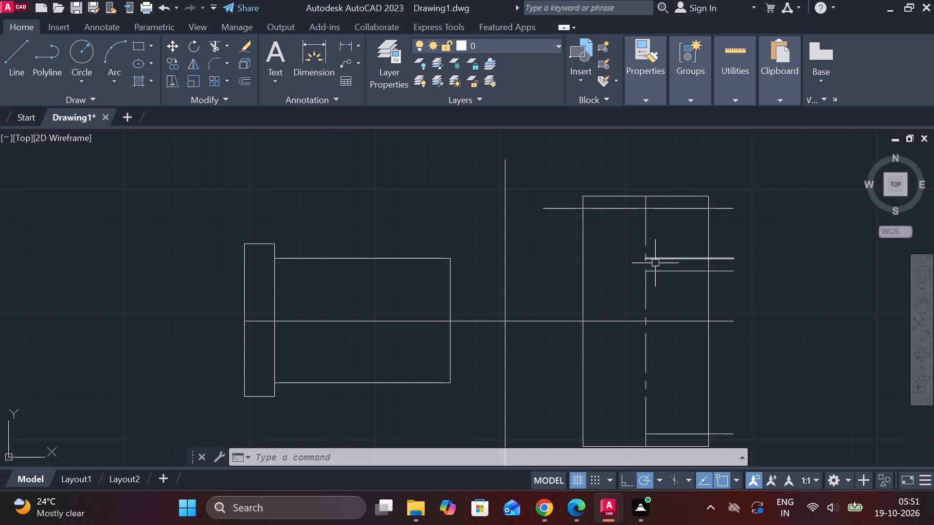
Lengthen the line offset by 25 leftward to meet the long vertical line between the arm and the rectangle.
left_click(670, 263)
left_click(670, 263)
left_click(669, 258)
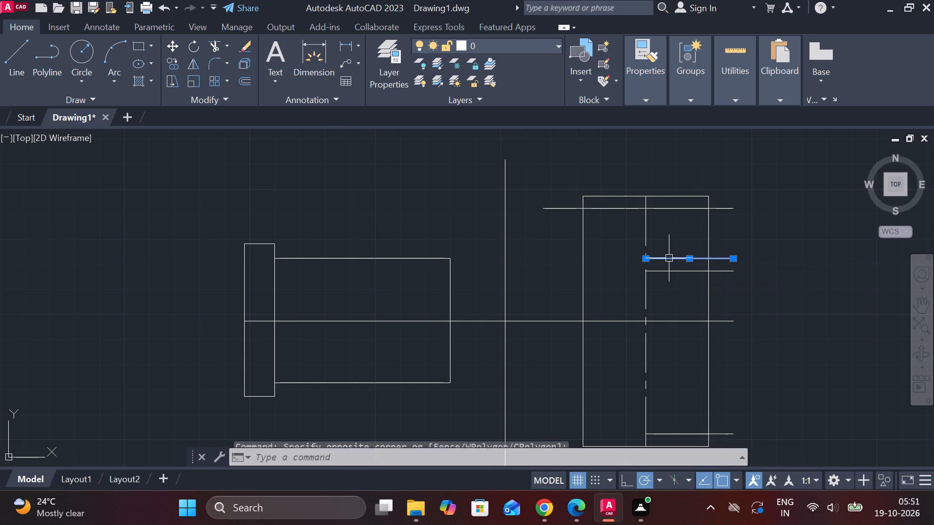
left_click(698, 297)
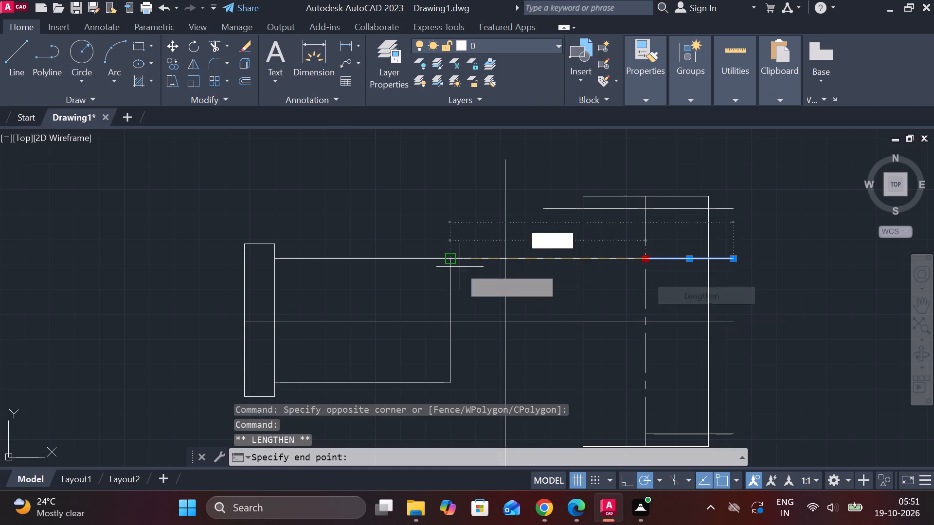
left_click(503, 258)
key("Escape")
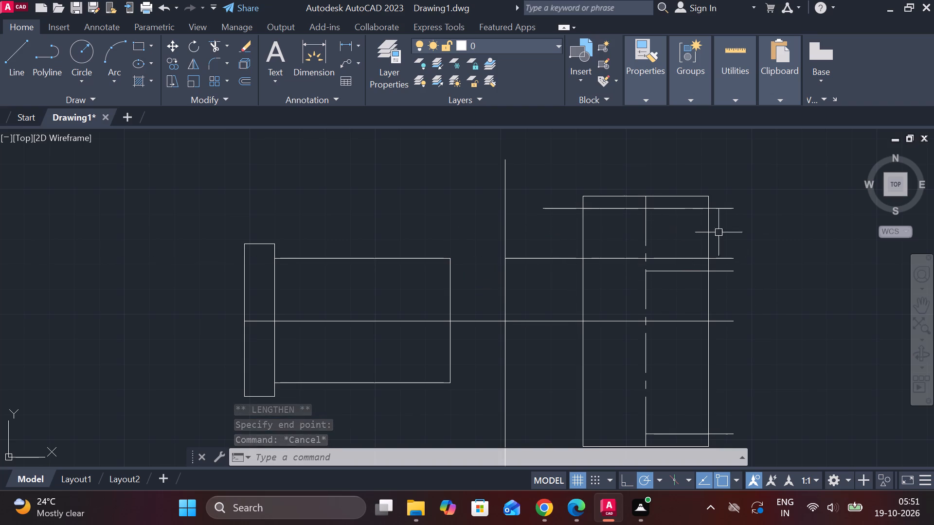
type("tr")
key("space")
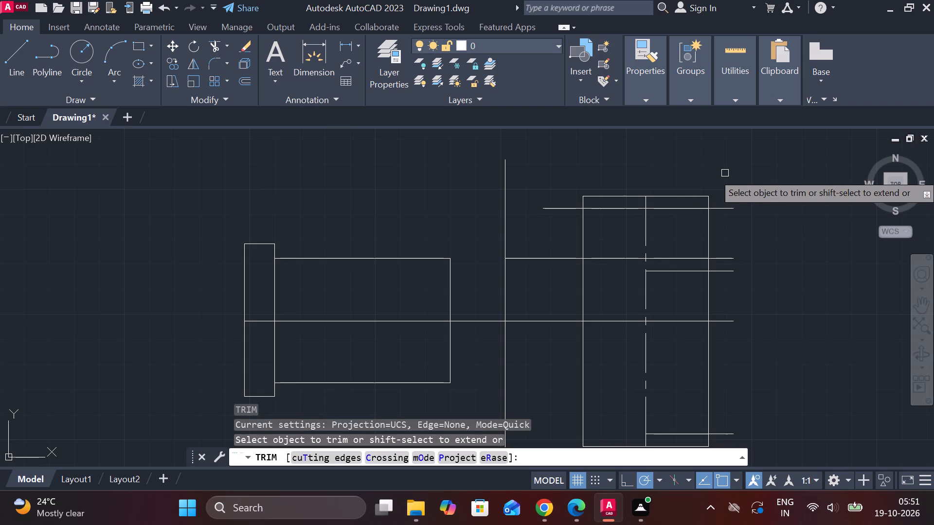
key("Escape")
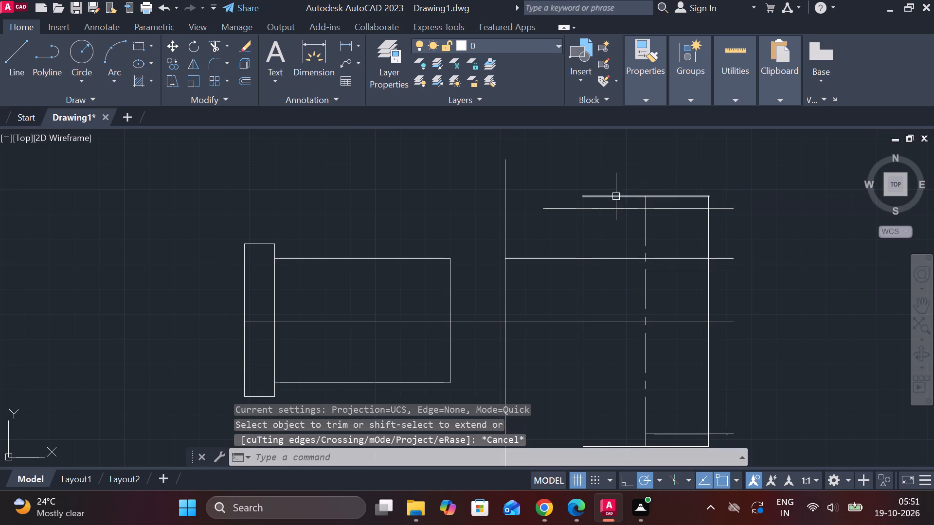
Lengthen the uppermost offset line further left so it meets the long vertical line.
left_click(562, 210)
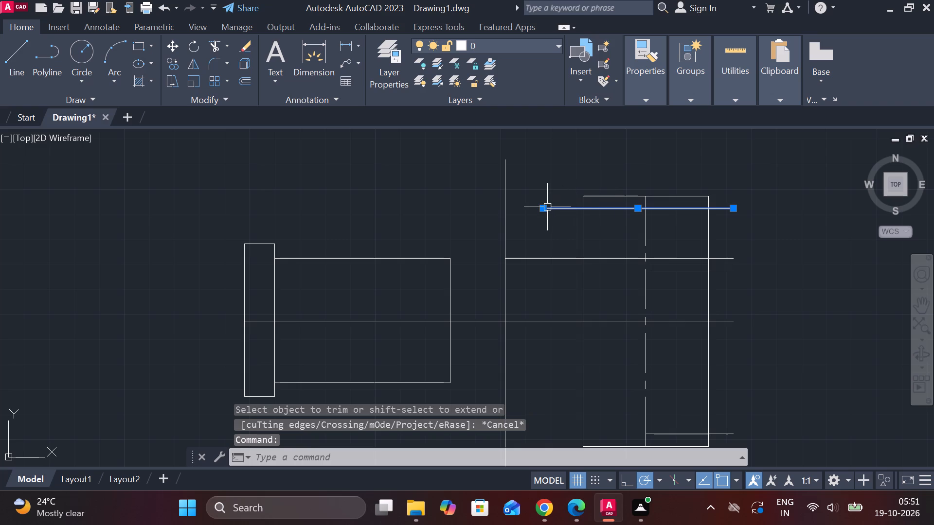
left_click(577, 245)
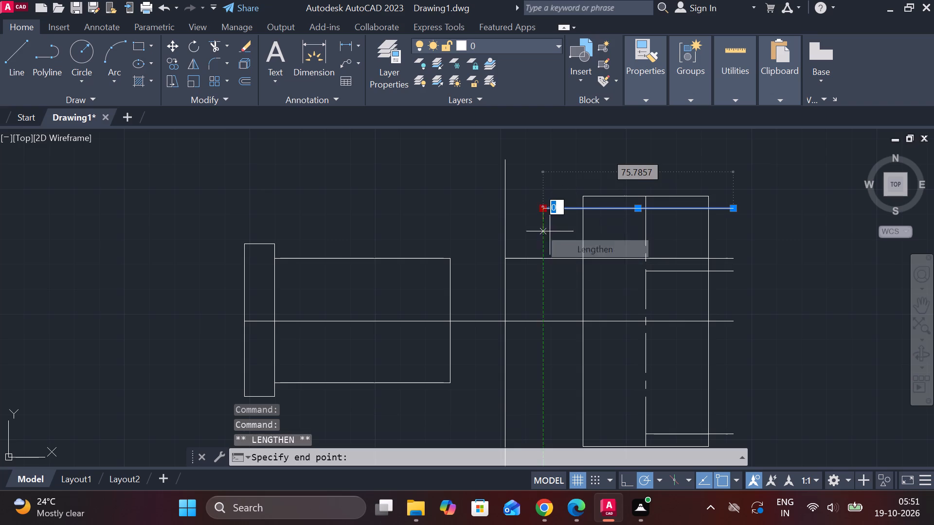
left_click(509, 212)
key("Escape")
Trim the vertical line's top overhang, the uppermost line's right overhang and the rectangle's left edge between the two lengthened lines.
type("tr")
key("space")
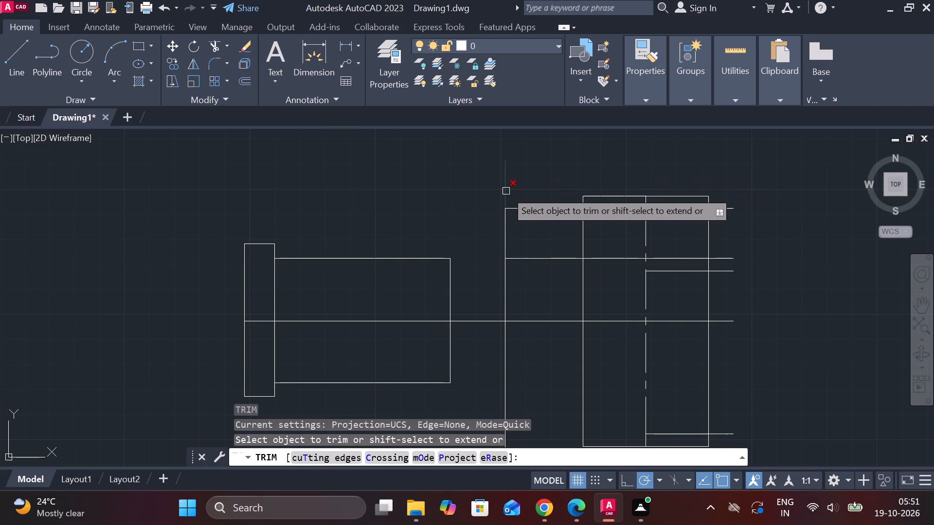
left_click(506, 191)
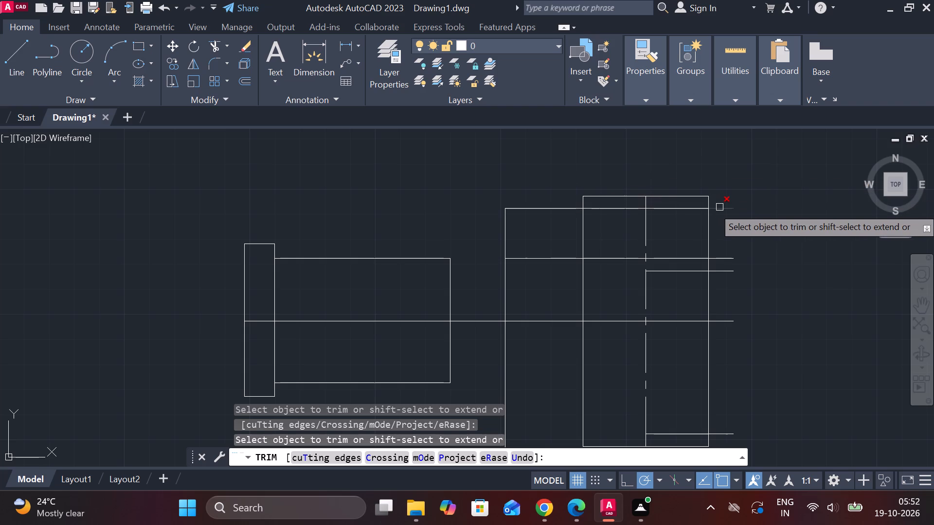
left_click(719, 207)
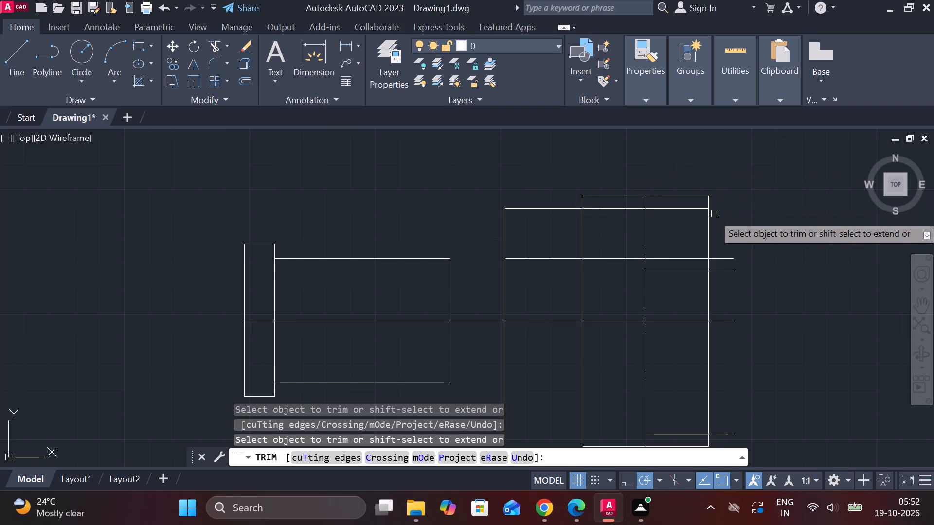
left_click(581, 216)
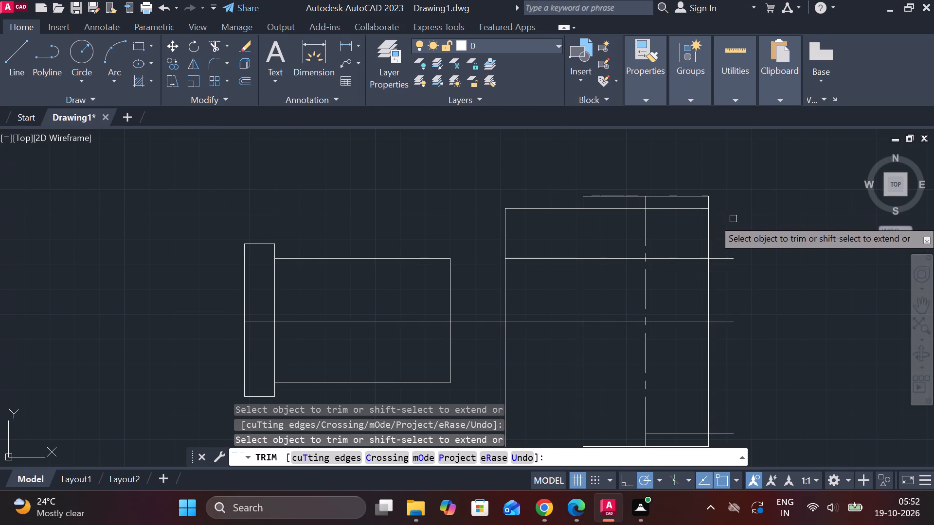
key("Escape")
Draw a vertical projection line from the rightmost point of the upper view's rounded end down past the rectangle's bottom edge.
scroll(741, 222, "down", 3)
middle_click_drag(740, 225, 669, 239)
scroll(669, 224, "up", 1)
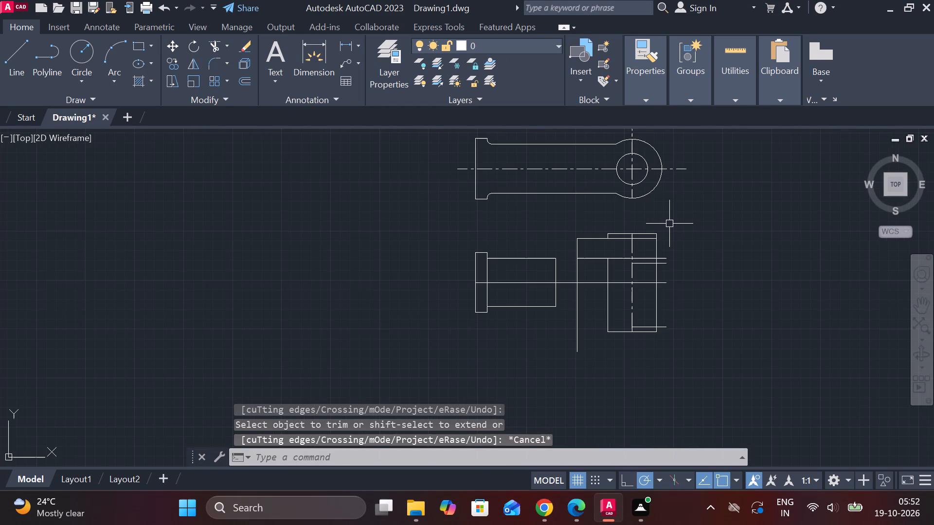
key("l")
key("Return")
scroll(652, 190, "up", 1)
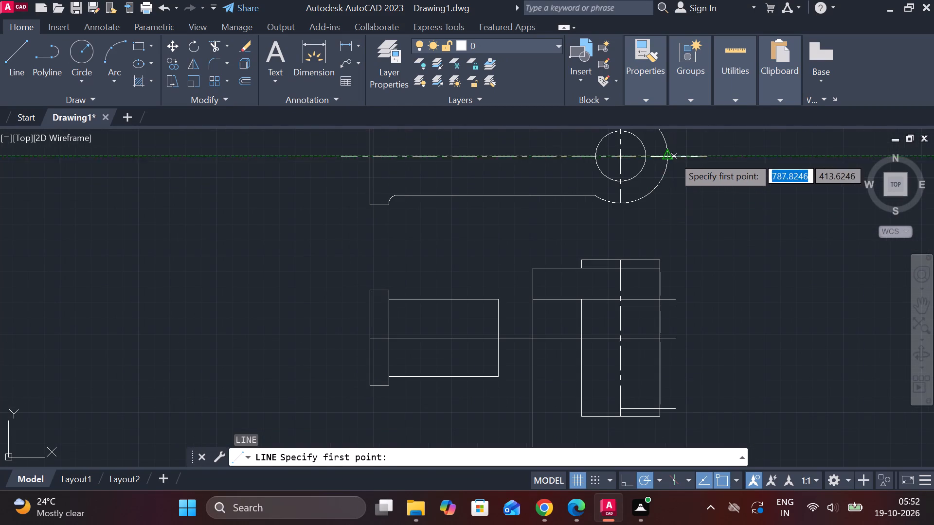
left_click(673, 157)
middle_click_drag(660, 400, 651, 325)
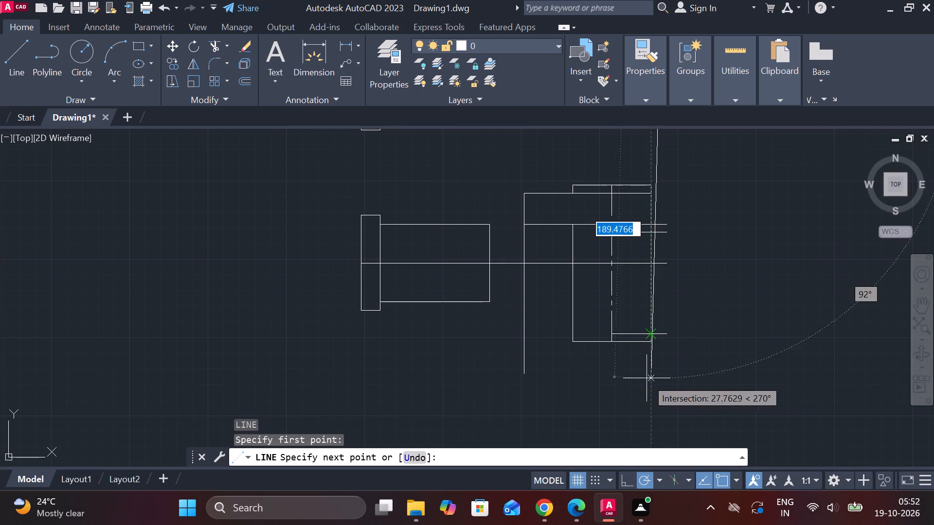
left_click(658, 385)
key("Escape")
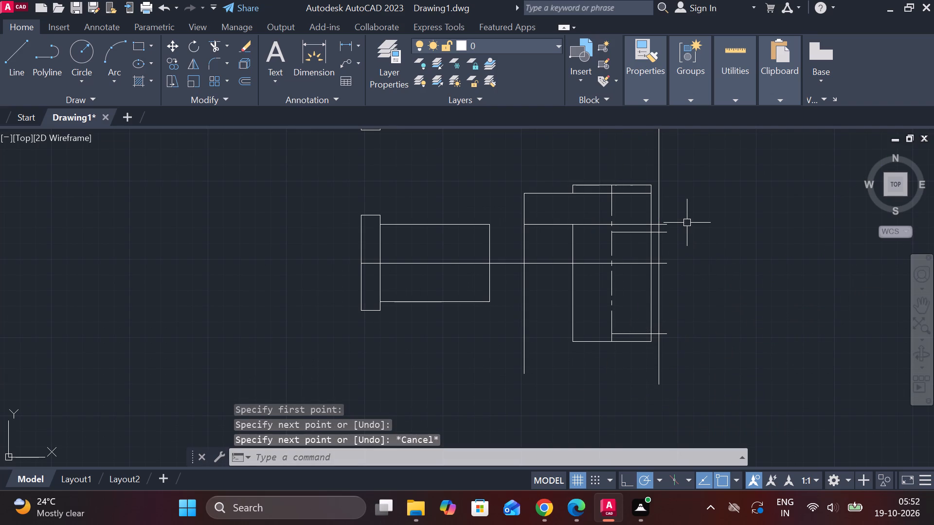
Stretch the right end of the uppermost horizontal line out to the new vertical projection line.
middle_click_drag(687, 223, 681, 274)
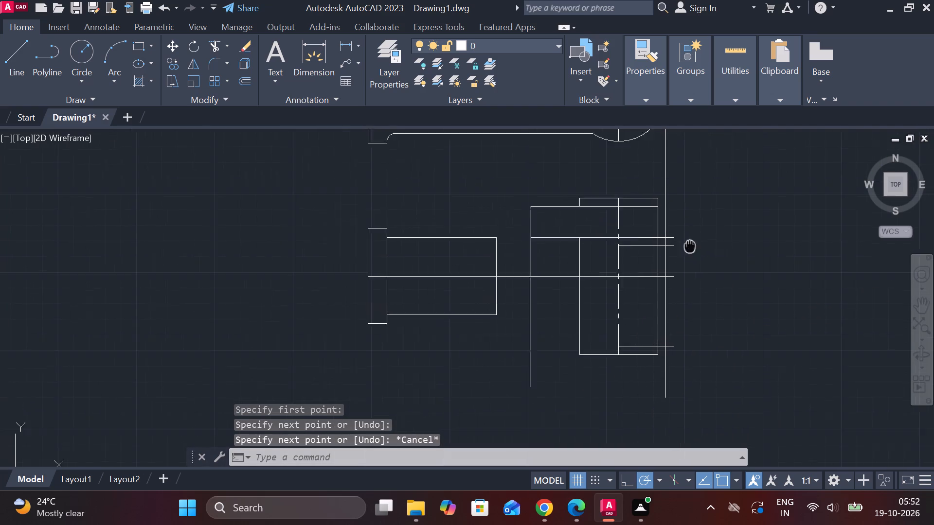
middle_click_drag(681, 274, 675, 290)
scroll(672, 297, "up", 2)
middle_click_drag(672, 294, 672, 340)
middle_click_drag(662, 283, 660, 324)
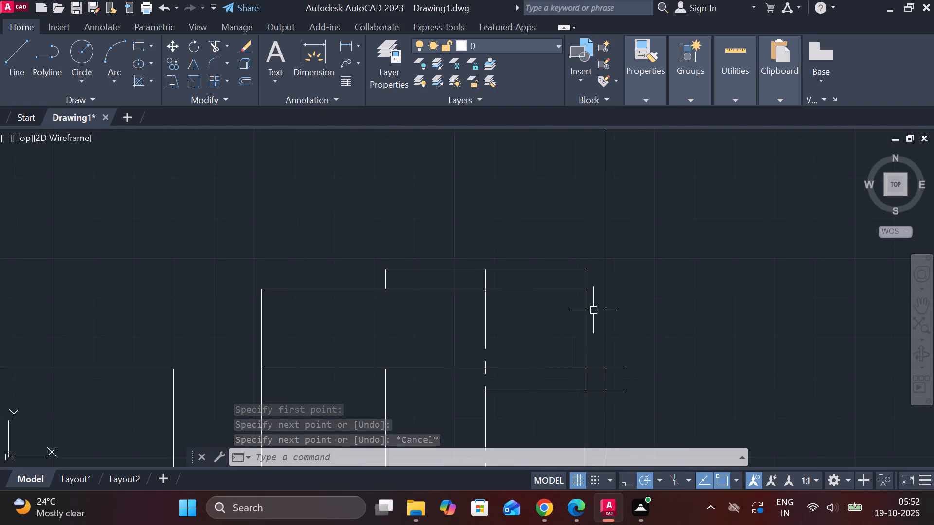
left_click(564, 287)
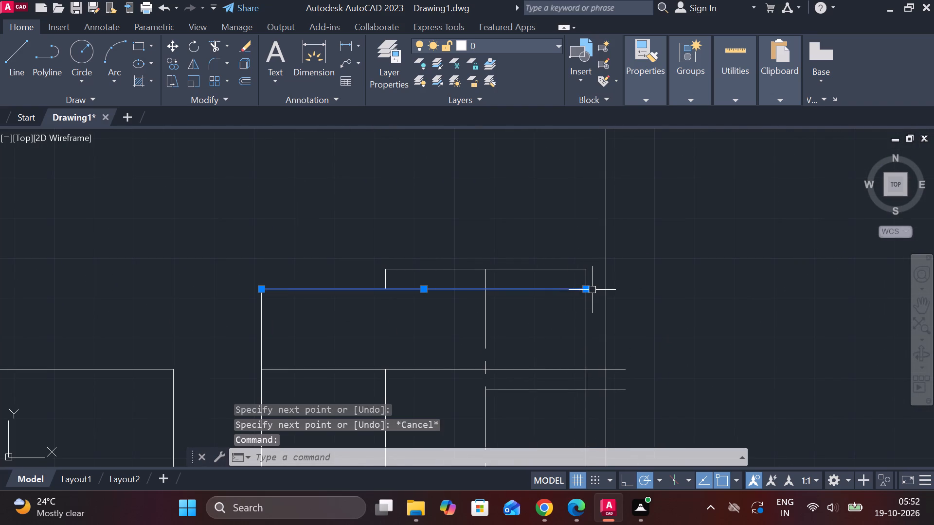
left_click(587, 289)
left_click(613, 290)
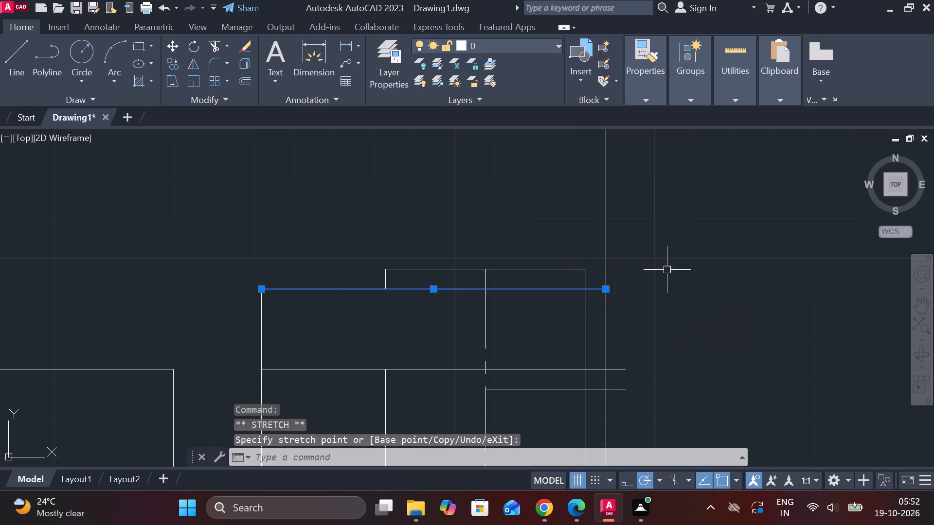
key("Escape")
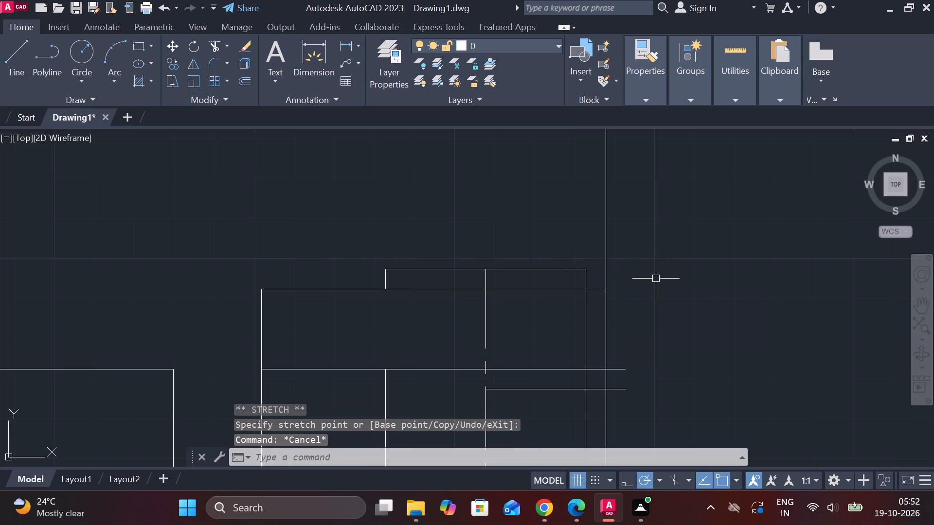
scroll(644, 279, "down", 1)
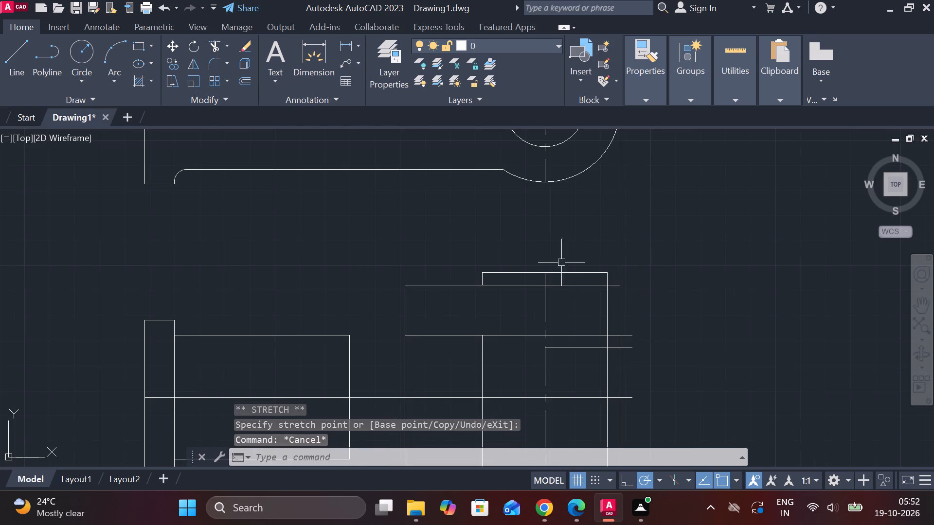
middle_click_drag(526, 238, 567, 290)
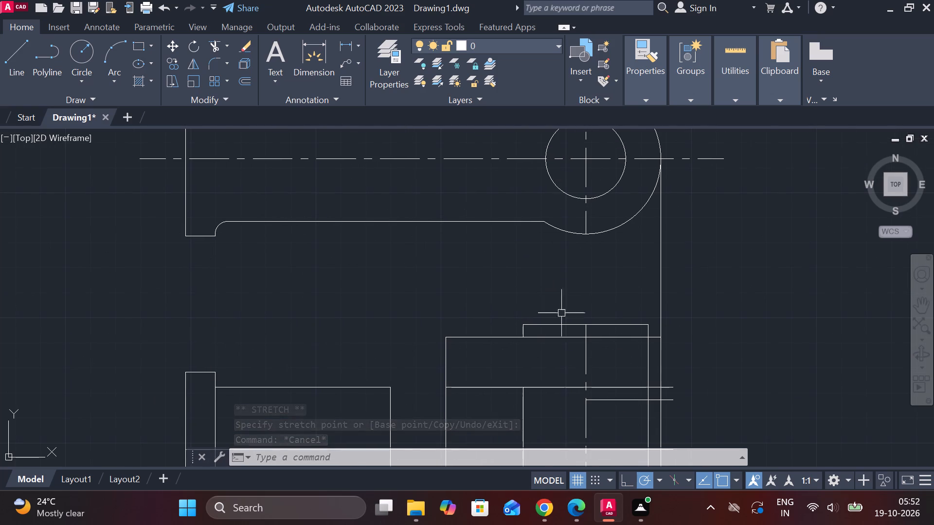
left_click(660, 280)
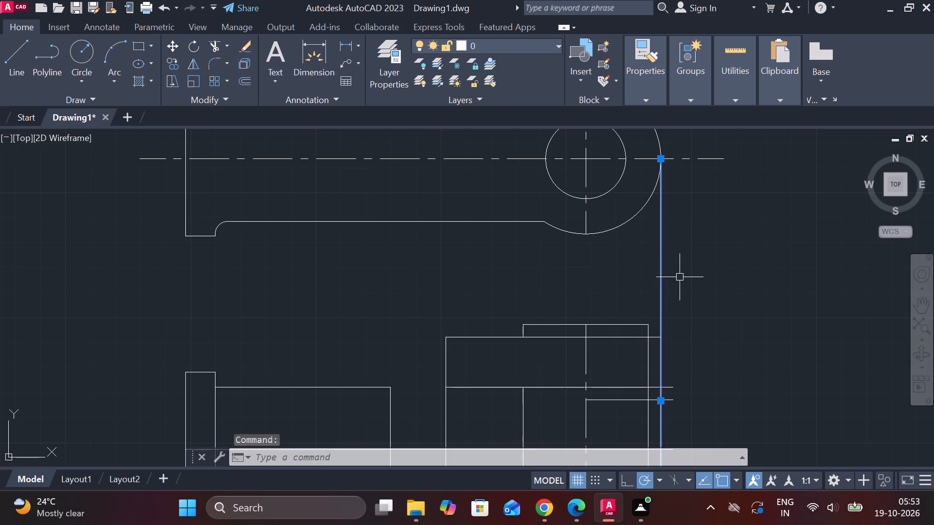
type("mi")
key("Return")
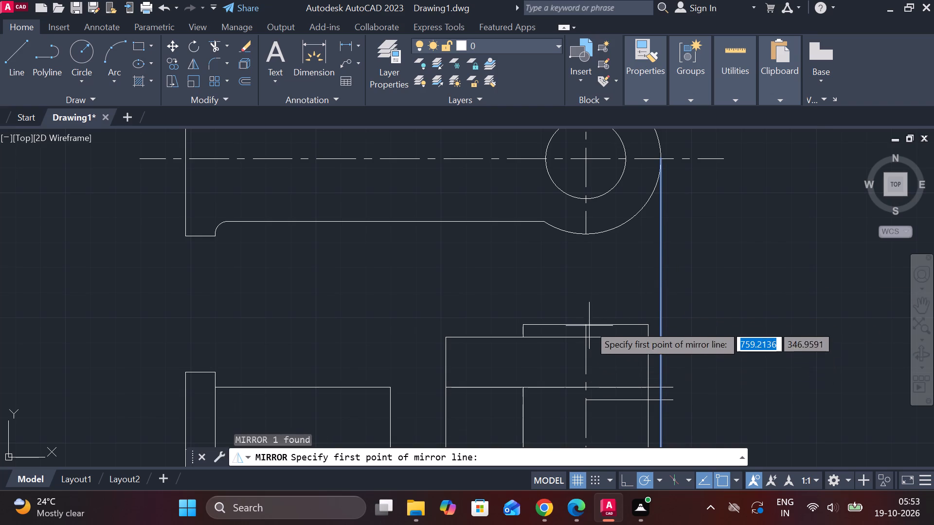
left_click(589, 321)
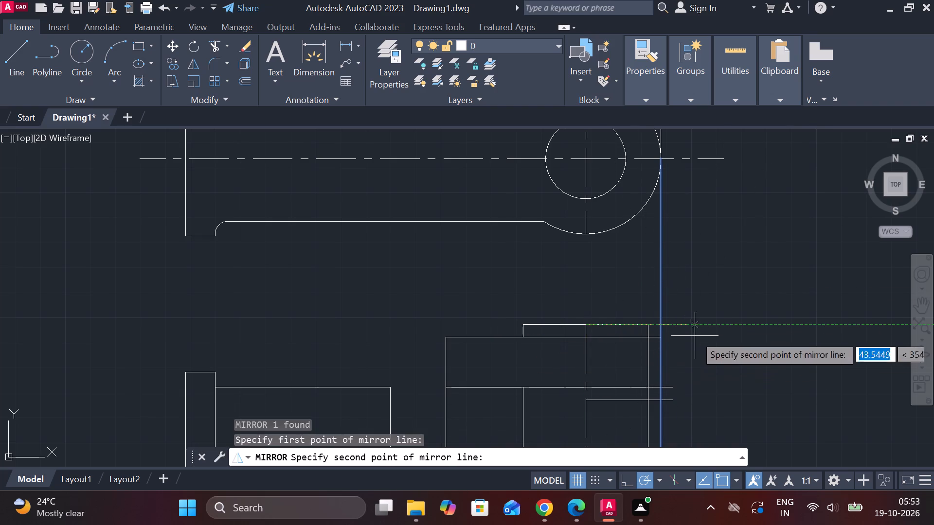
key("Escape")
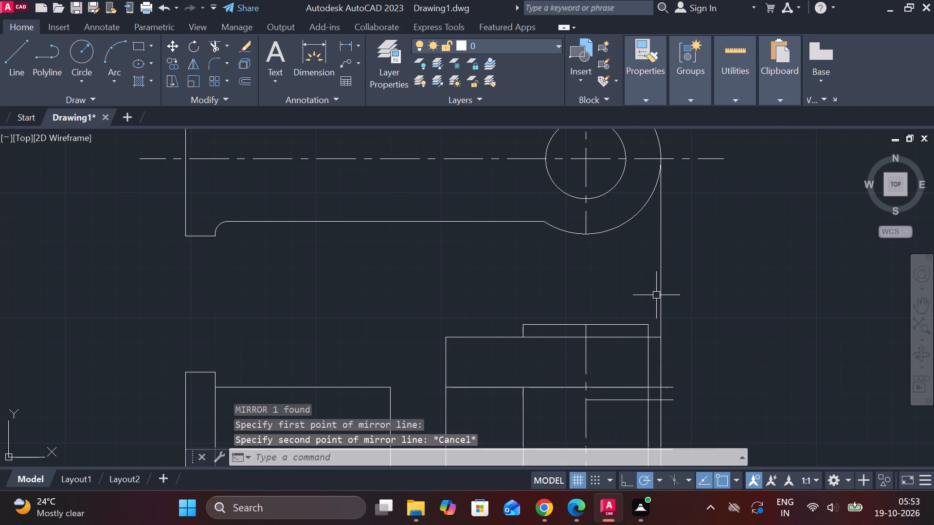
Mirror the vertical projection line about the circle's vertical centreline, keeping the source line.
left_click(659, 294)
type("mi")
key("Return")
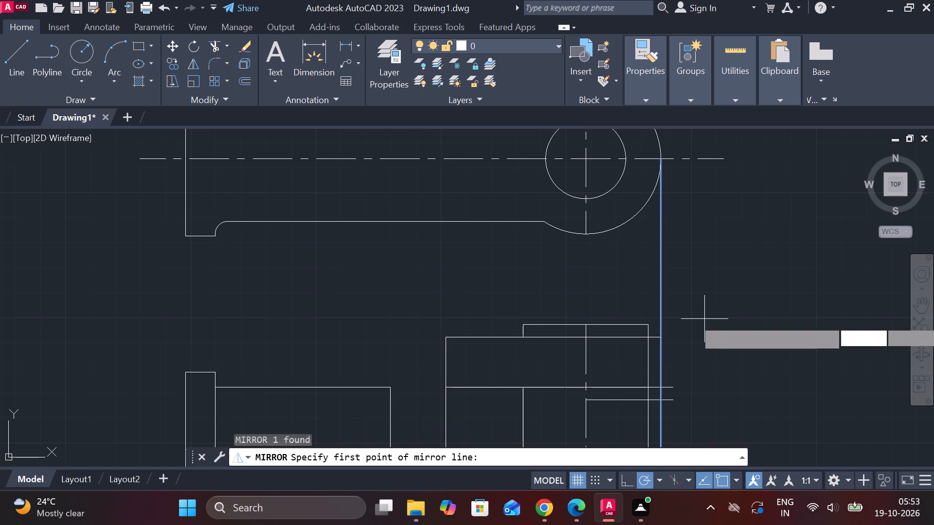
left_click(590, 336)
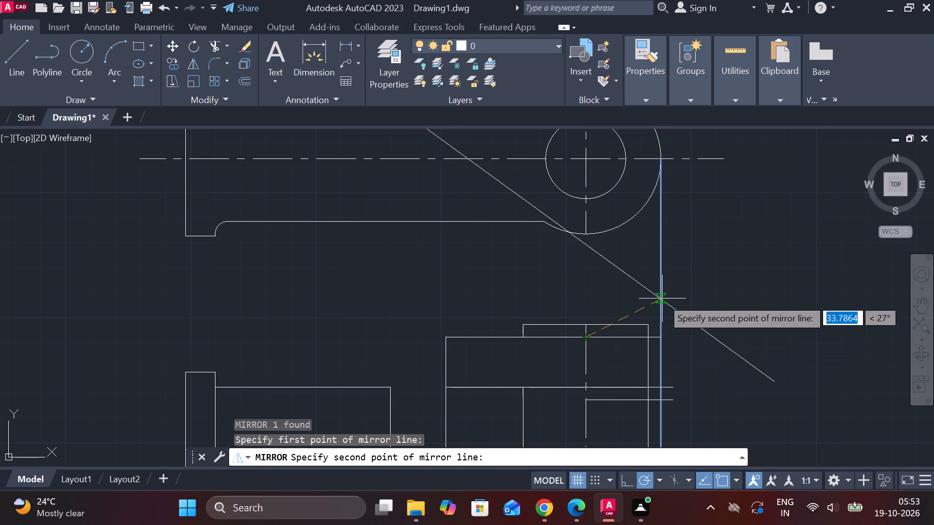
left_click(590, 158)
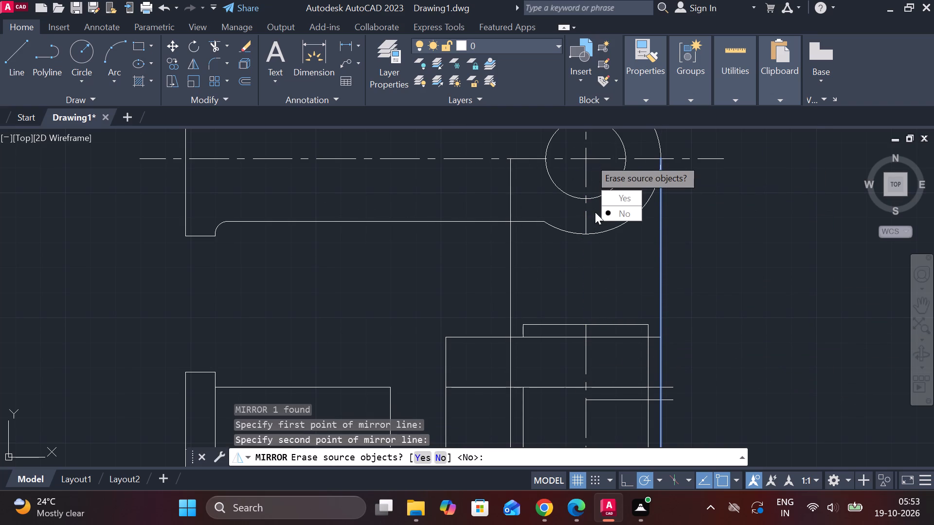
left_click_drag(612, 213, 590, 158)
middle_click_drag(611, 280, 585, 262)
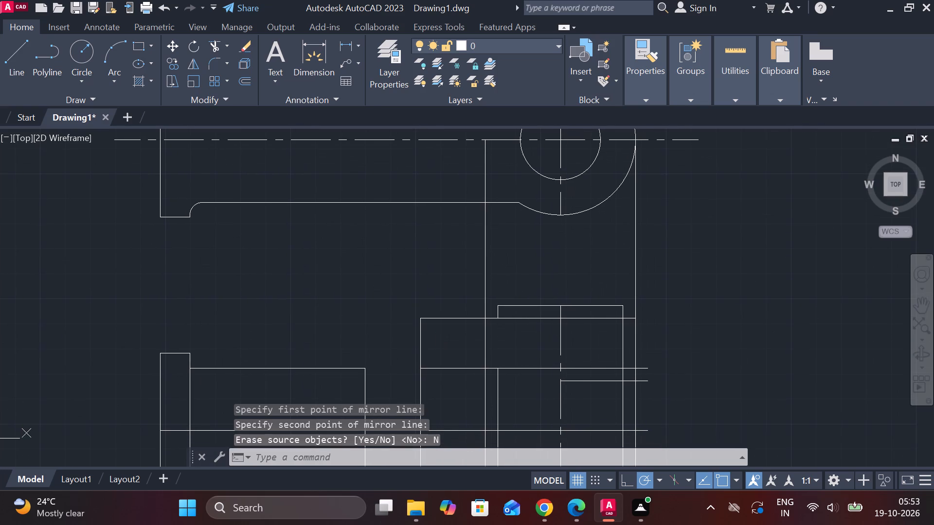
key("Escape")
Trim the mirrored line and the rectangle's right edge between the two upper horizontals, and the projection line above the uppermost long horizontal.
type("tr")
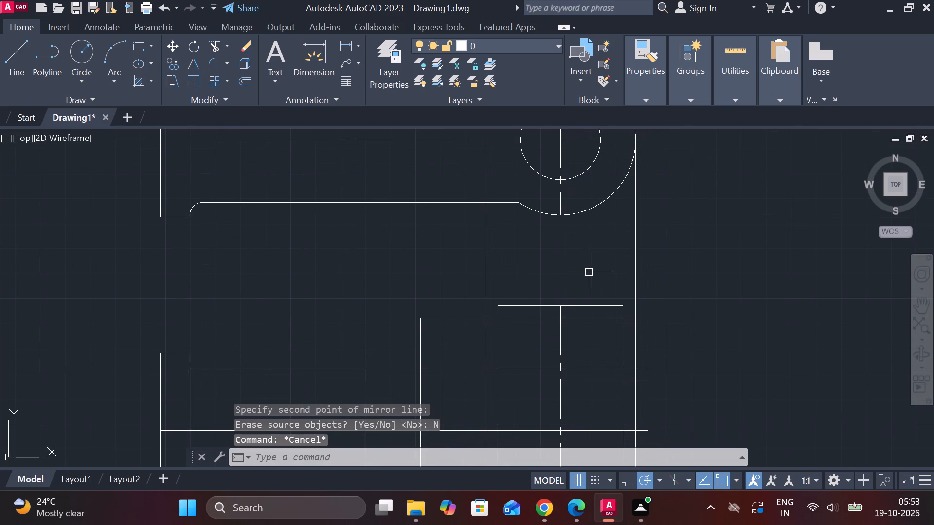
key("space")
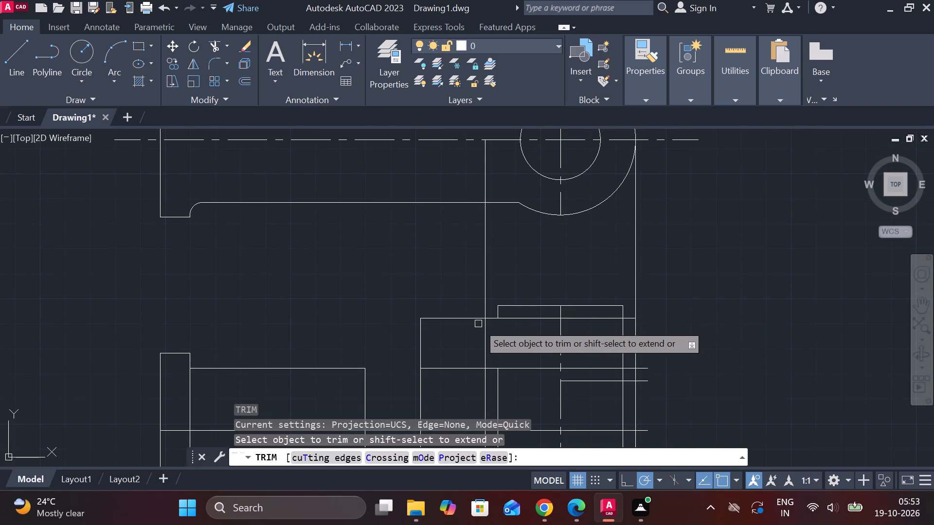
left_click(488, 326)
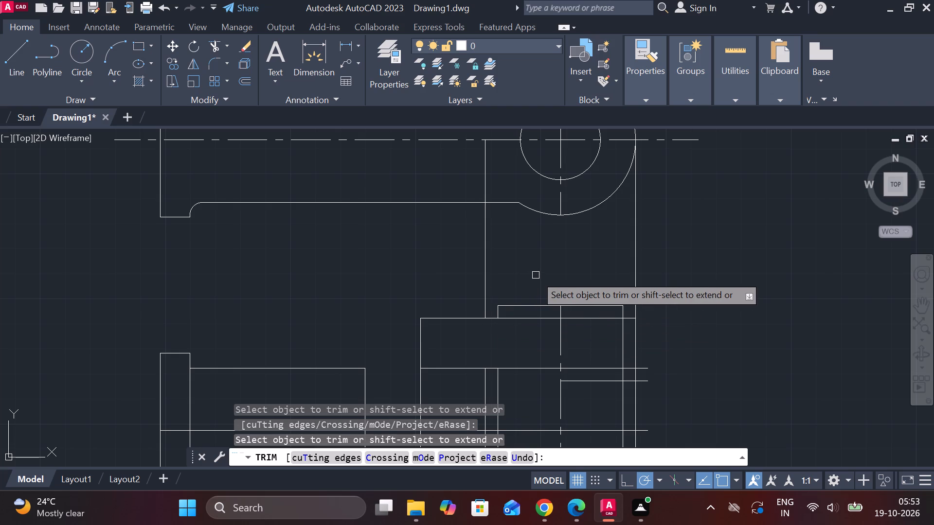
left_click(638, 267)
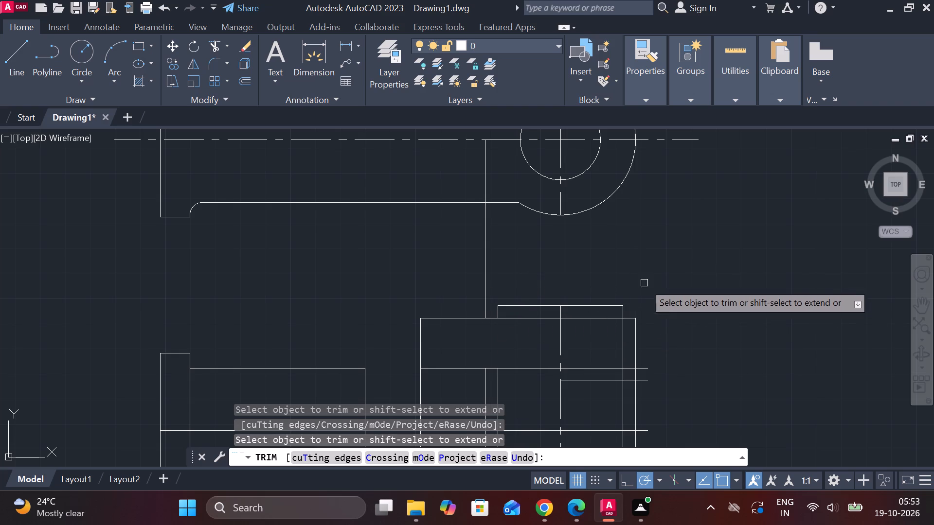
middle_click_drag(672, 326, 645, 315)
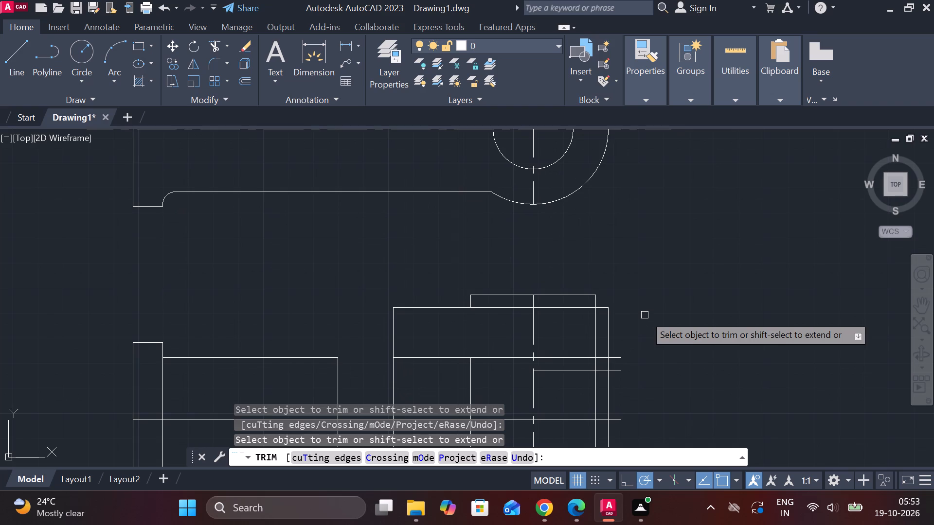
left_click(594, 322)
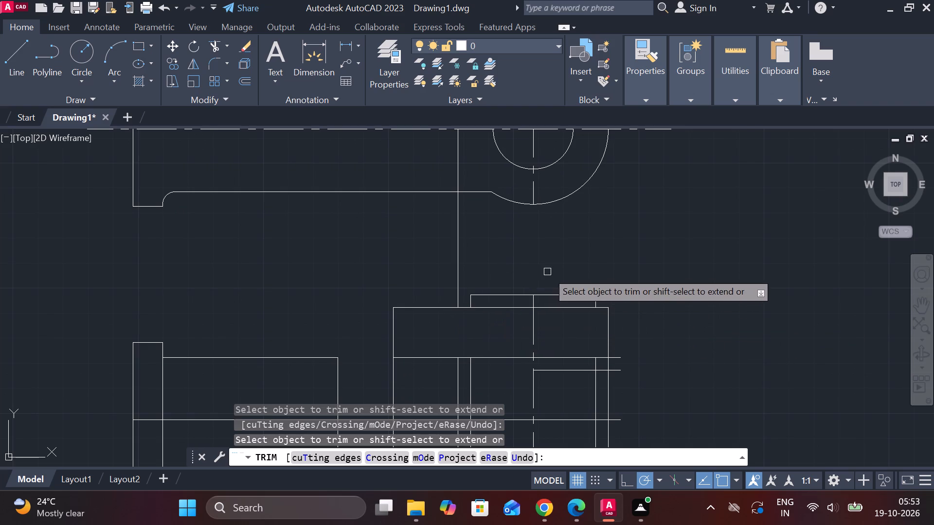
key("Escape")
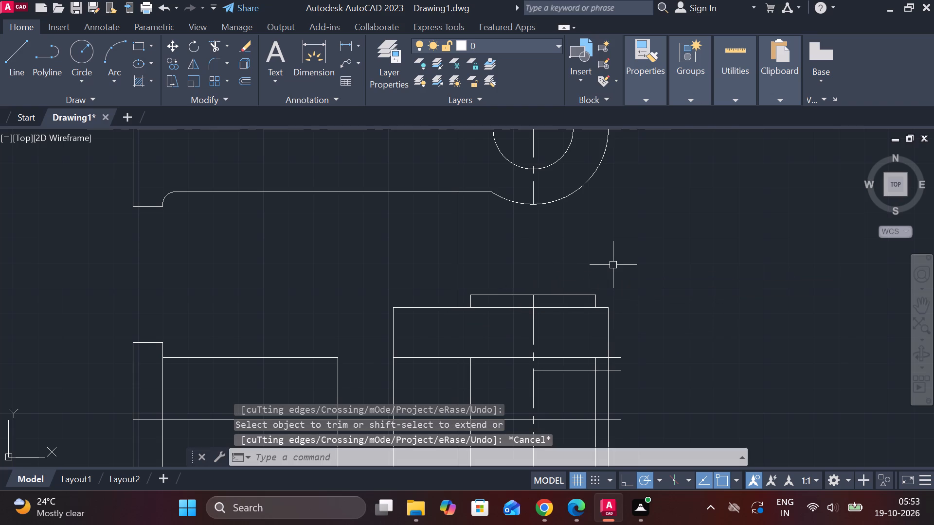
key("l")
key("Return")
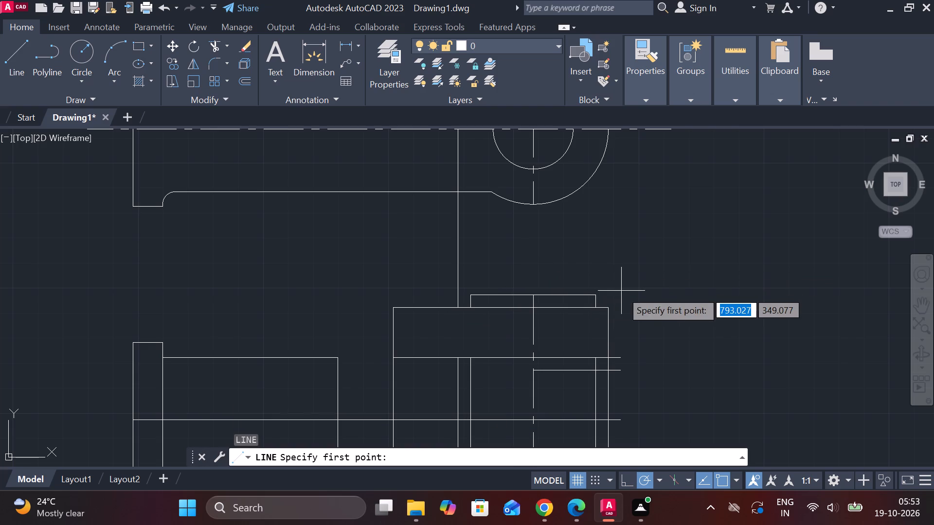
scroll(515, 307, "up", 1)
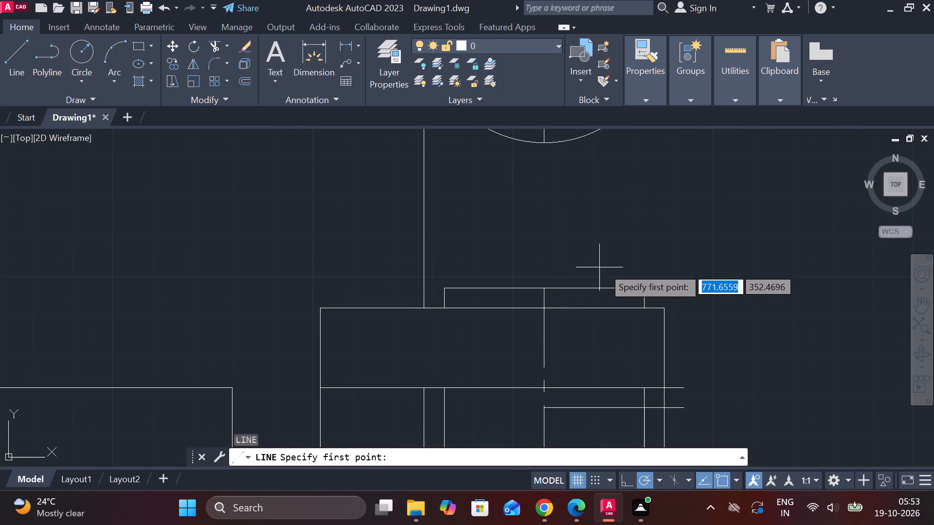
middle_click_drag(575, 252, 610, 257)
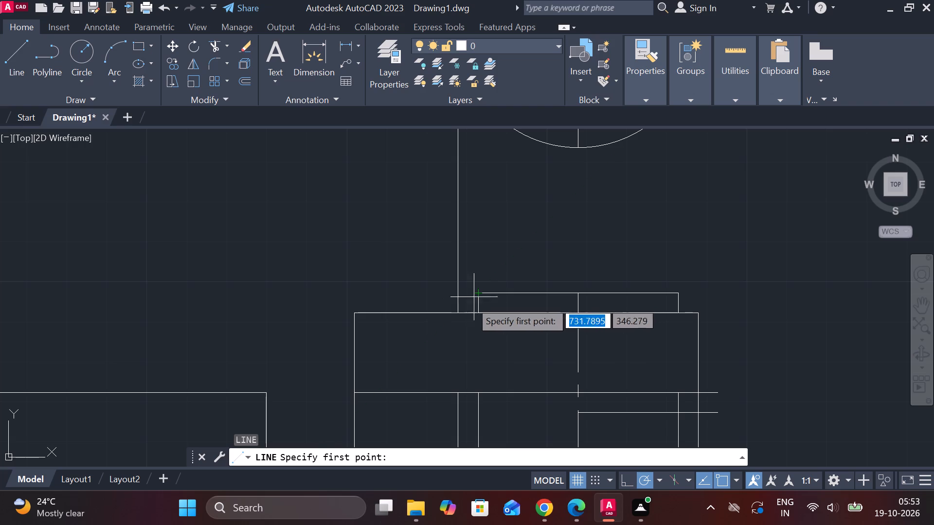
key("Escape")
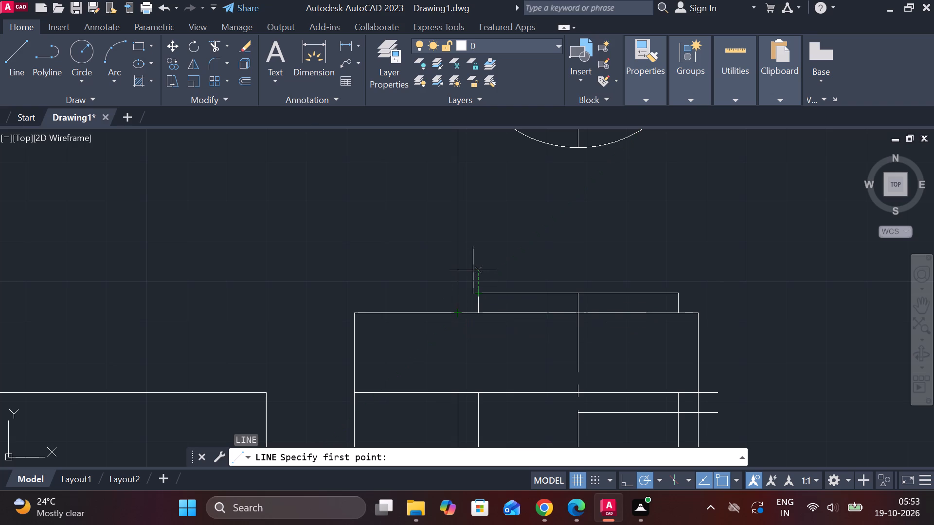
Fillet the raised top block's left side into the long horizontal line below it with radius 5.
type("f r")
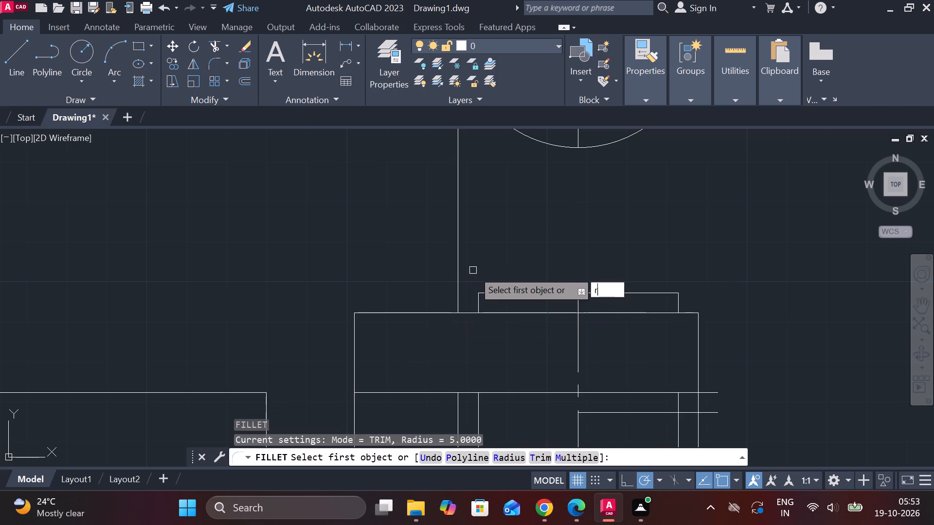
key("space")
key("Return")
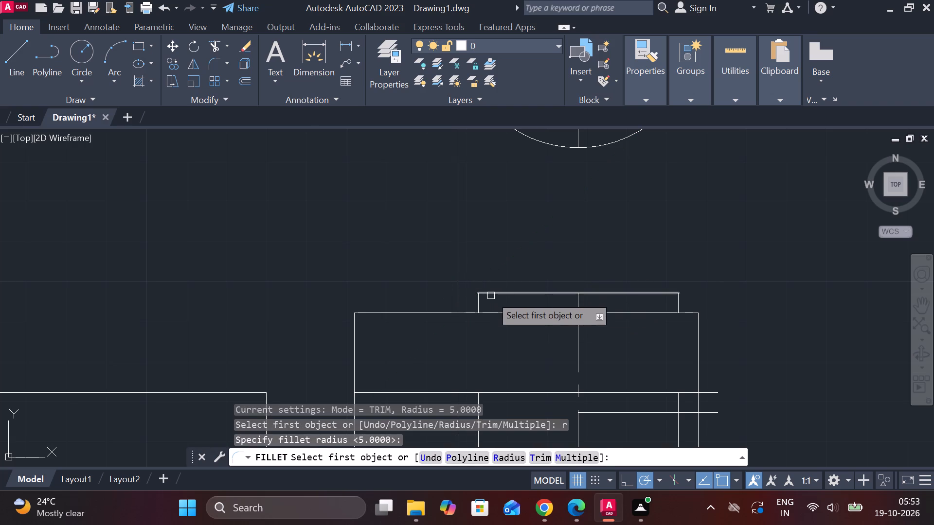
scroll(472, 301, "up", 2)
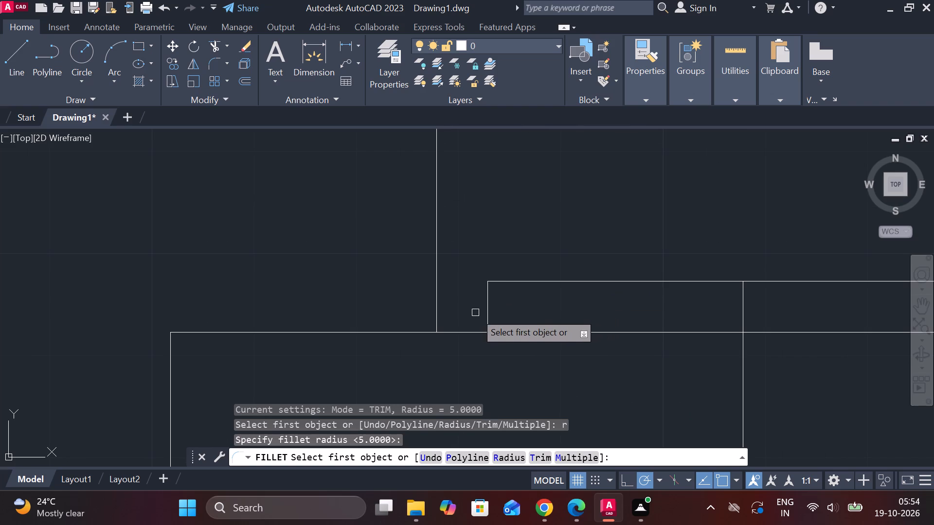
left_click(486, 289)
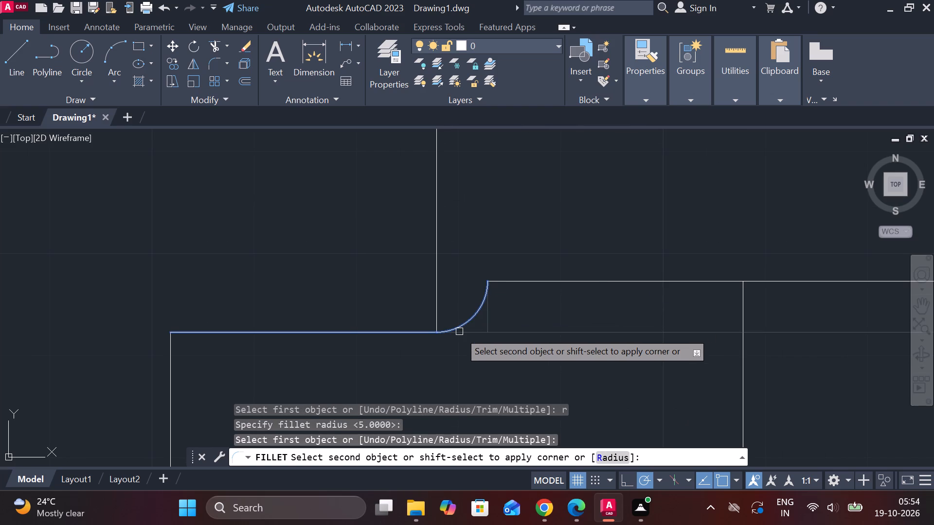
left_click(459, 332)
Extend the shortened horizontal line past the fillet and centreline to the vertical projection line at the far right.
scroll(489, 332, "down", 2)
middle_click_drag(494, 333, 470, 333)
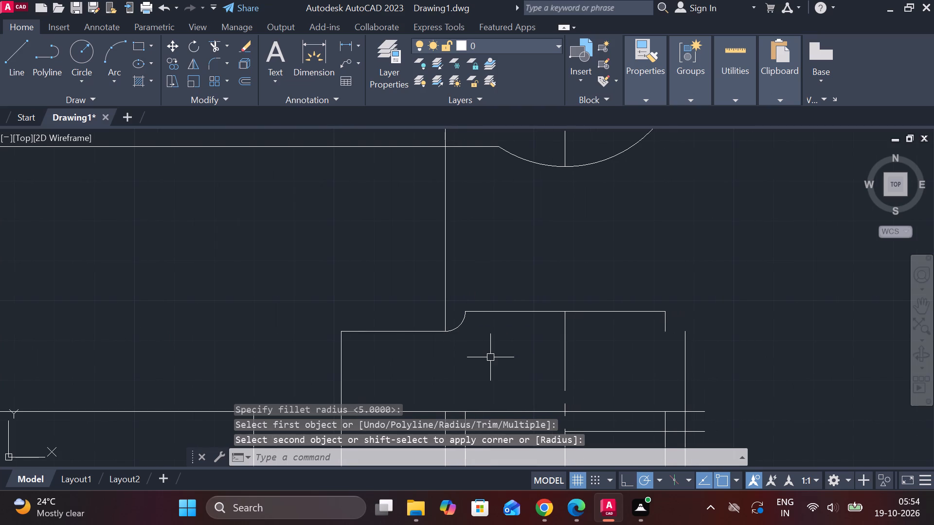
type("ex")
key("space")
left_click(407, 330)
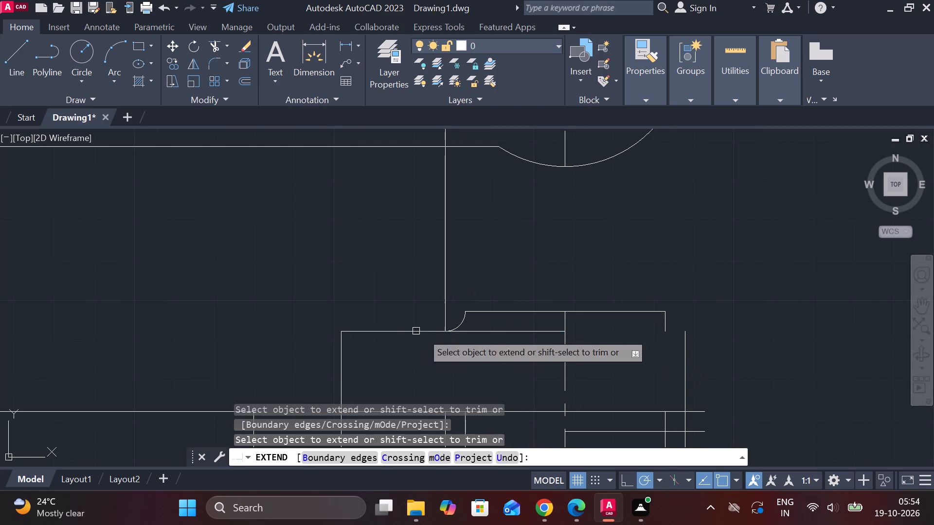
left_click(520, 334)
left_click(580, 332)
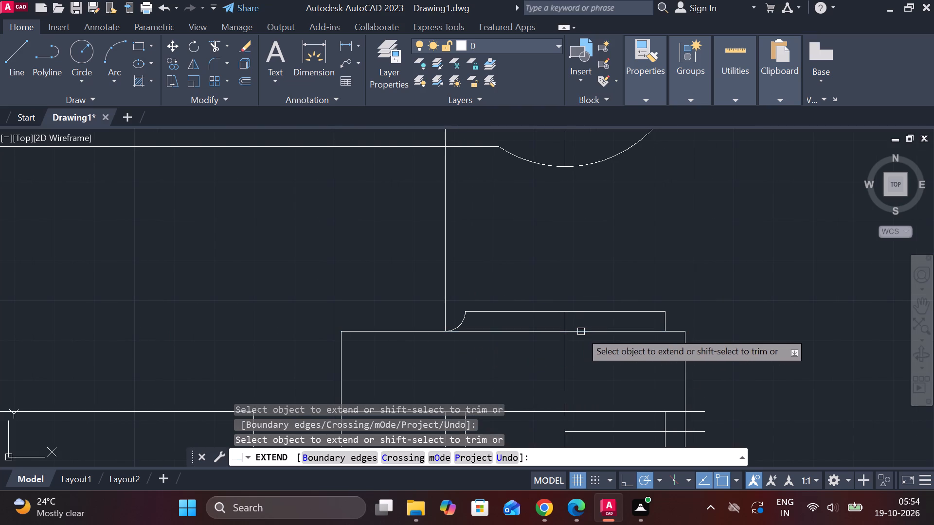
middle_click_drag(727, 321, 702, 320)
key("Escape")
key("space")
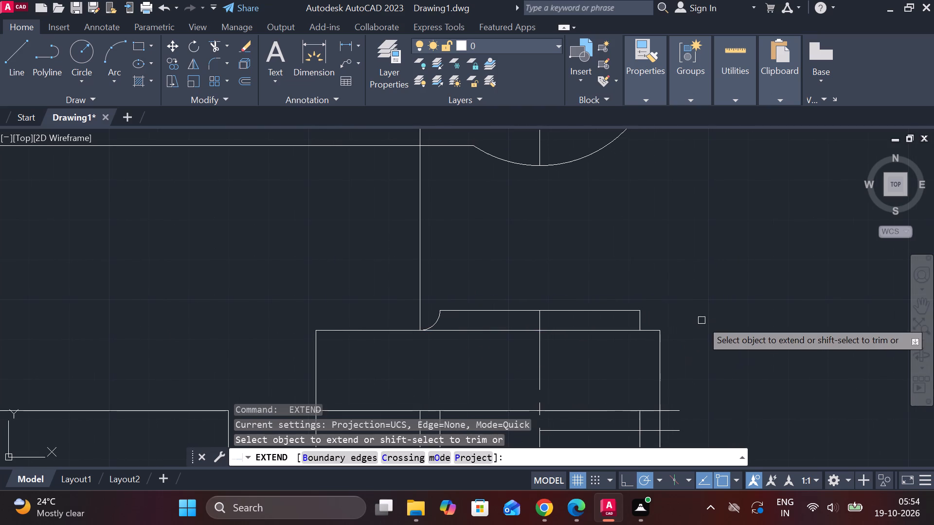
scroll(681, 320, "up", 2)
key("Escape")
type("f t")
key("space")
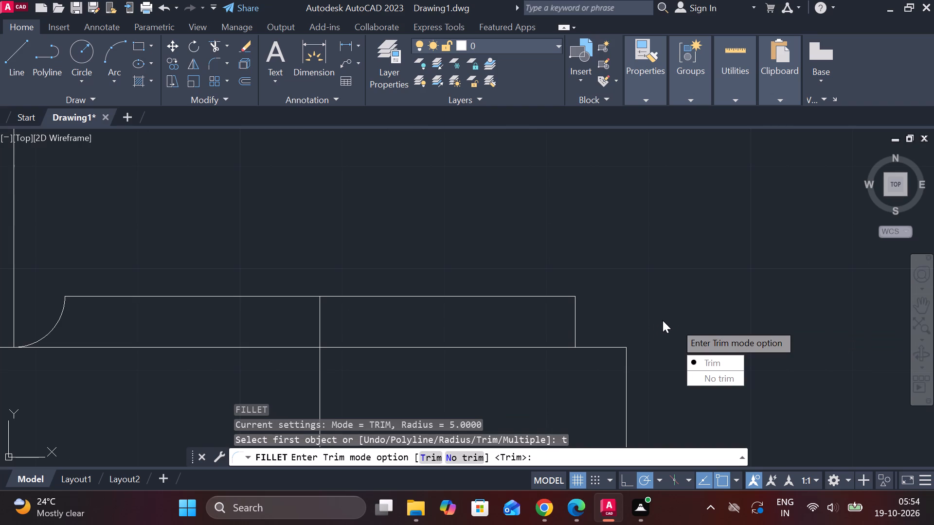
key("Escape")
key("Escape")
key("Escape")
Fillet the raised top block's right side into the extended horizontal line with radius 5.
type("f")
key("space")
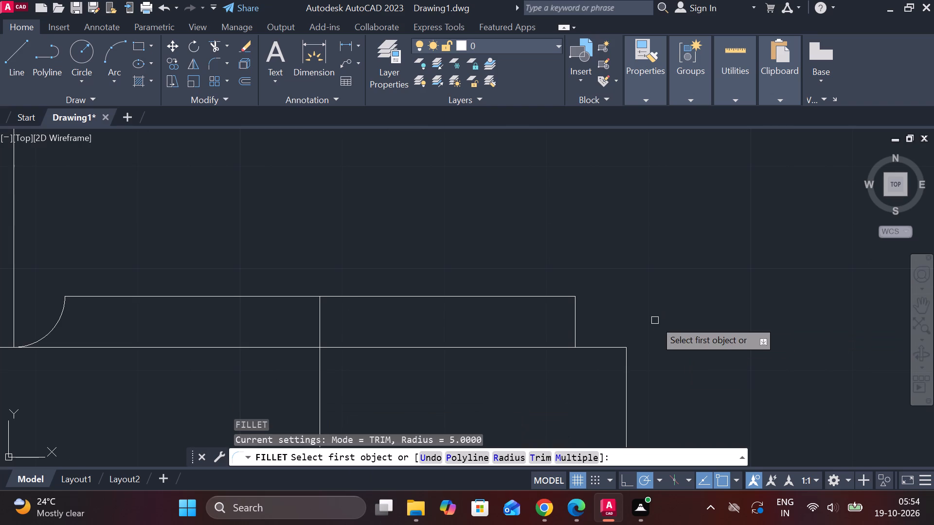
type("r")
key("space")
key("space")
left_click(576, 318)
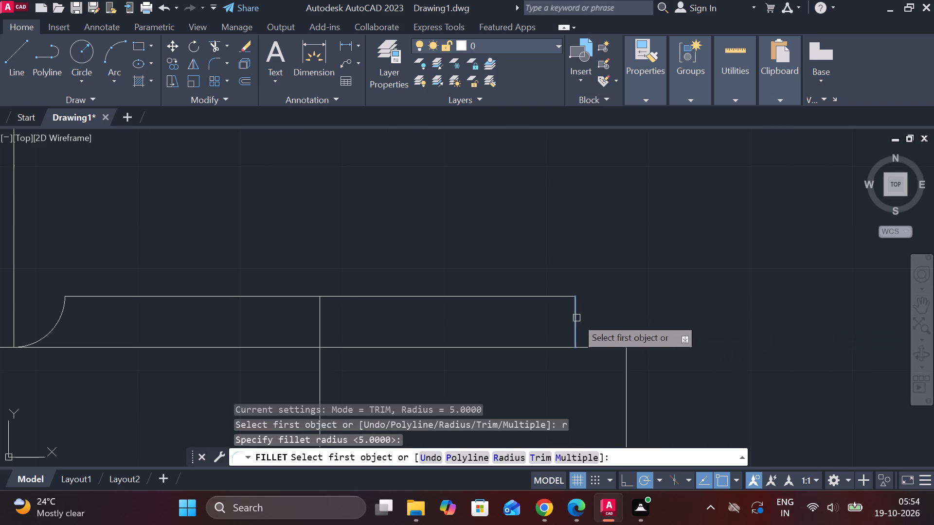
left_click(599, 346)
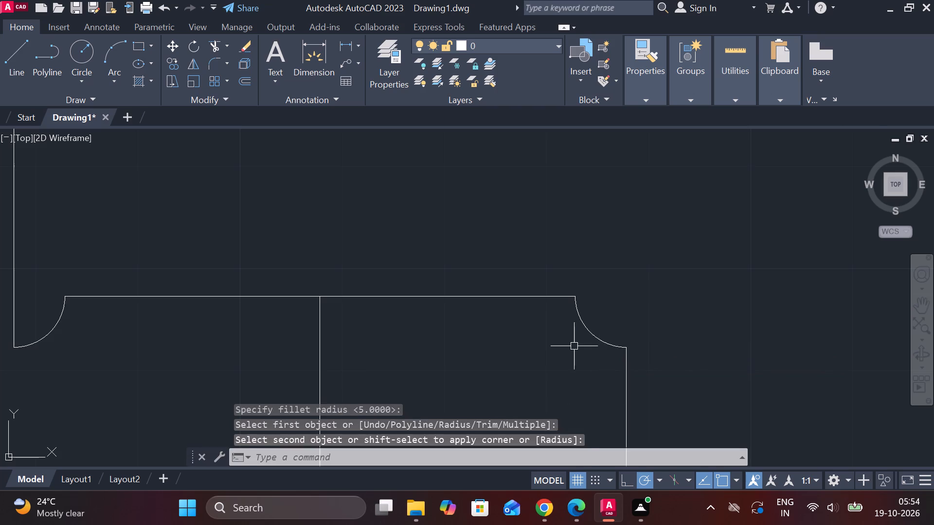
Draw an 86-unit horizontal line from the upper end of the fork's left vertical to the outer end of the right fillet.
scroll(569, 346, "down", 2)
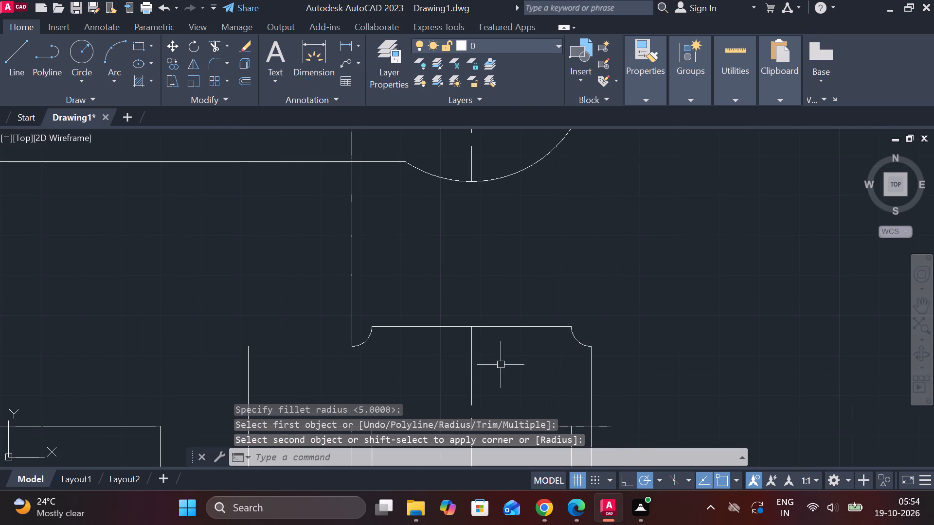
key("l")
key("Return")
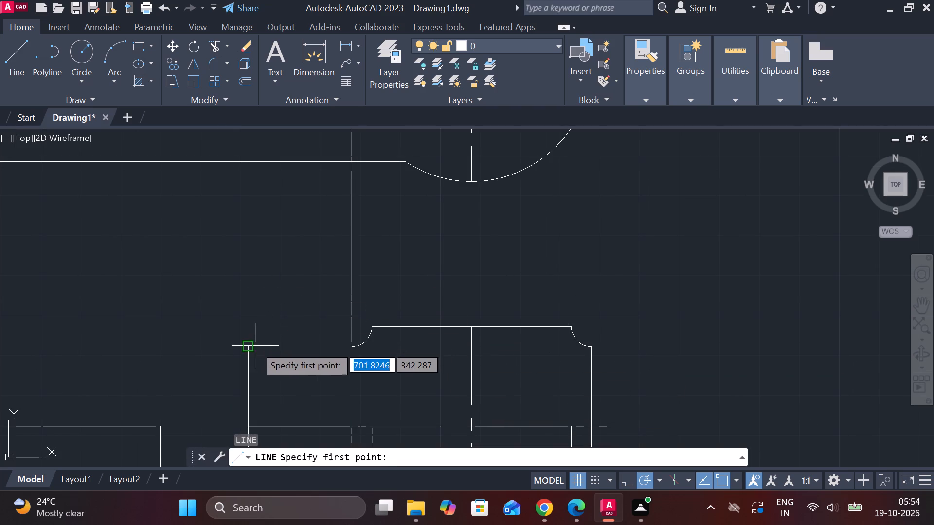
left_click(255, 346)
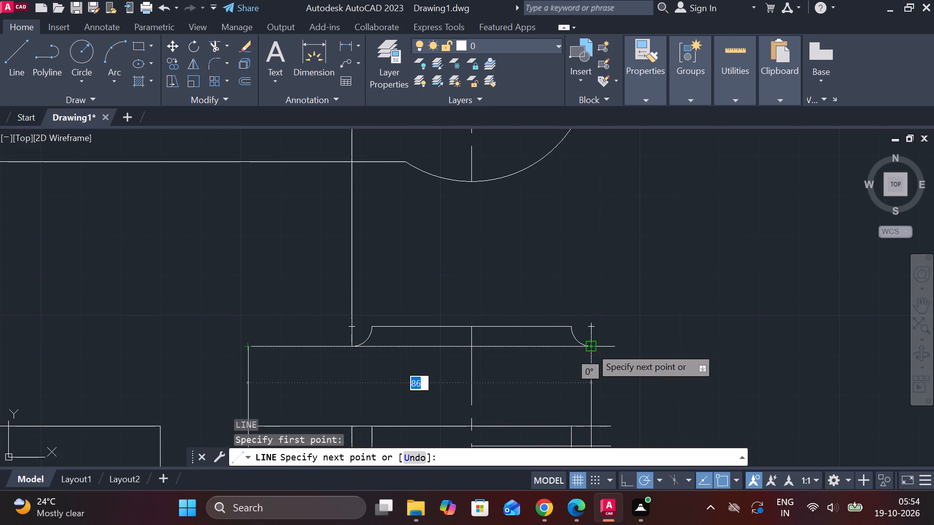
left_click(591, 347)
key("Escape")
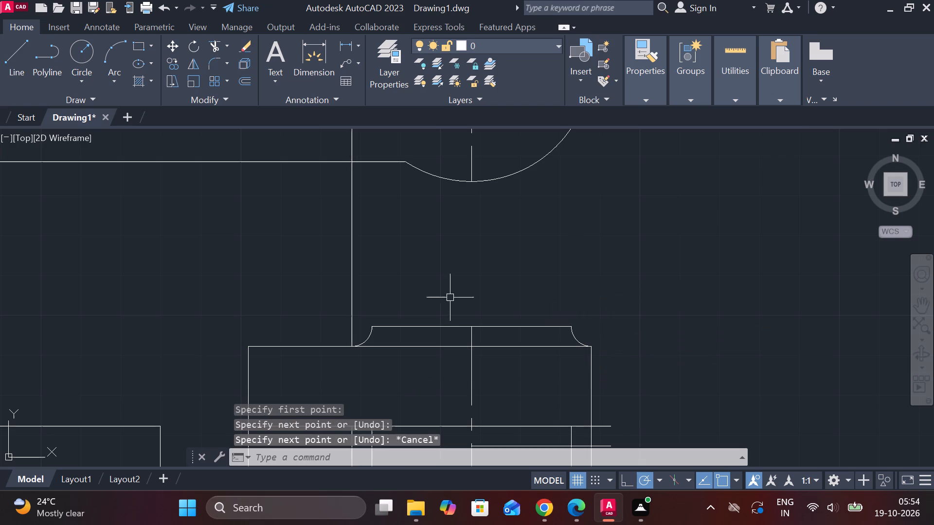
Erase the leftover vertical projection line rising from the left fillet towards the upper view.
left_click(354, 273)
type("e")
key("space")
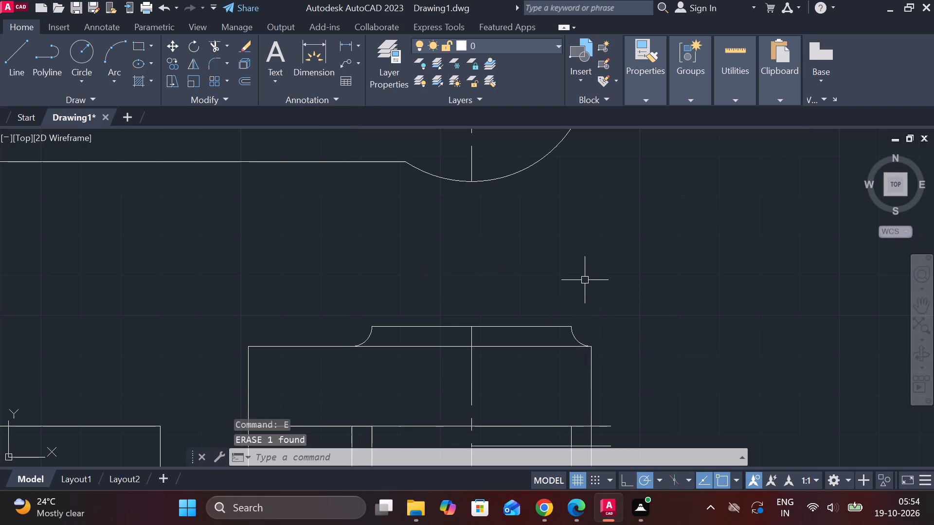
Trim away all of the fork end's vertical and horizontal lines below the long horizontal centre line.
scroll(580, 299, "down", 2)
middle_click_drag(602, 318, 565, 238)
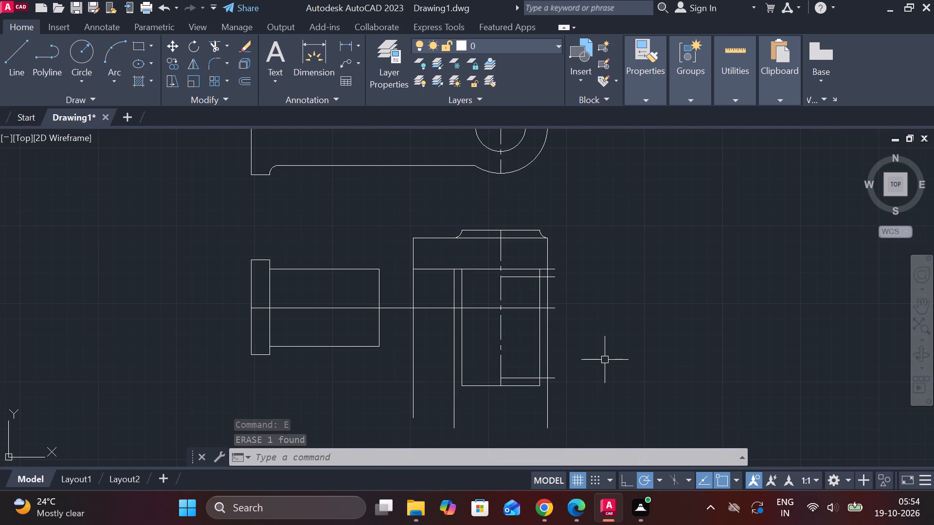
type("tr")
key("space")
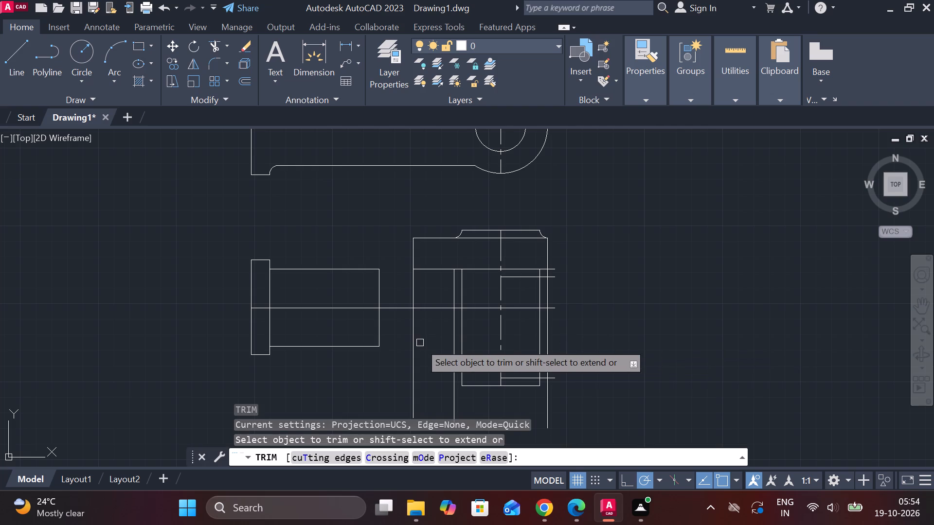
left_click(412, 327)
left_click_drag(404, 325, 623, 327)
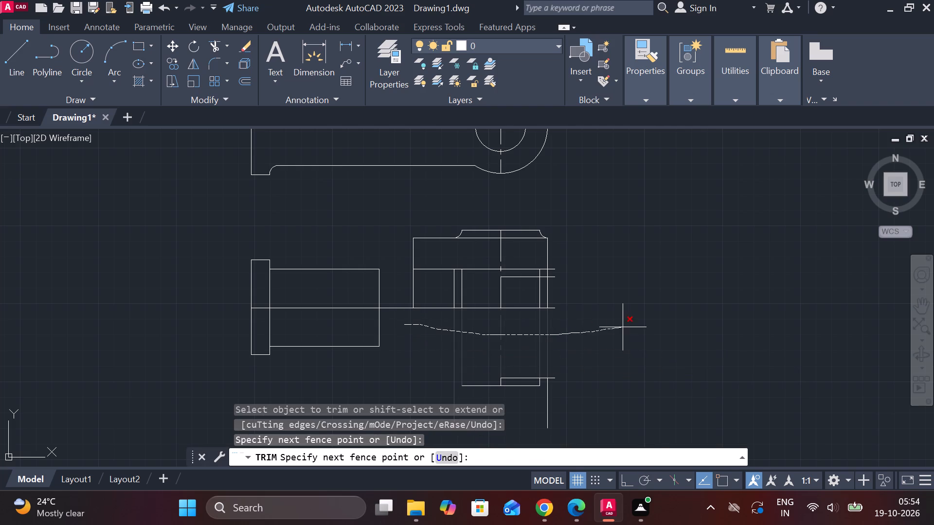
left_click_drag(623, 327, 624, 327)
left_click_drag(596, 401, 547, 390)
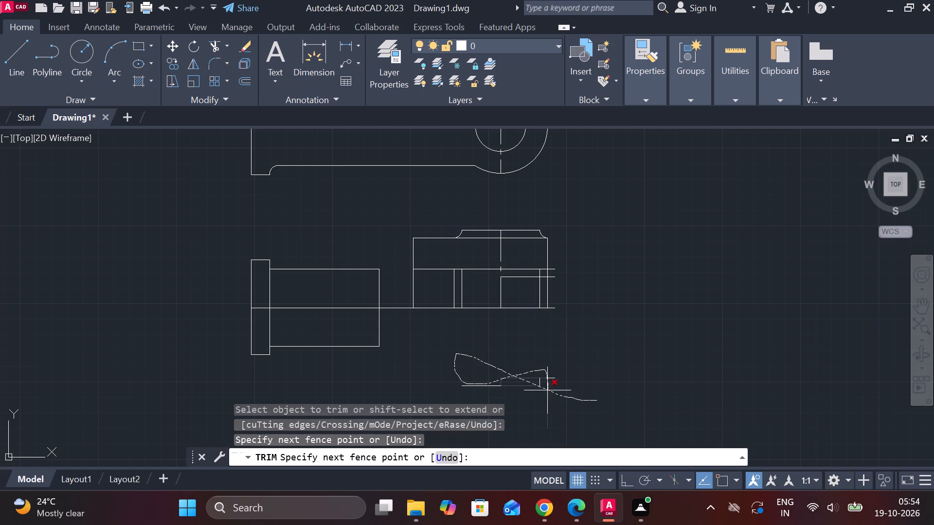
left_click_drag(547, 390, 545, 394)
left_click(487, 386)
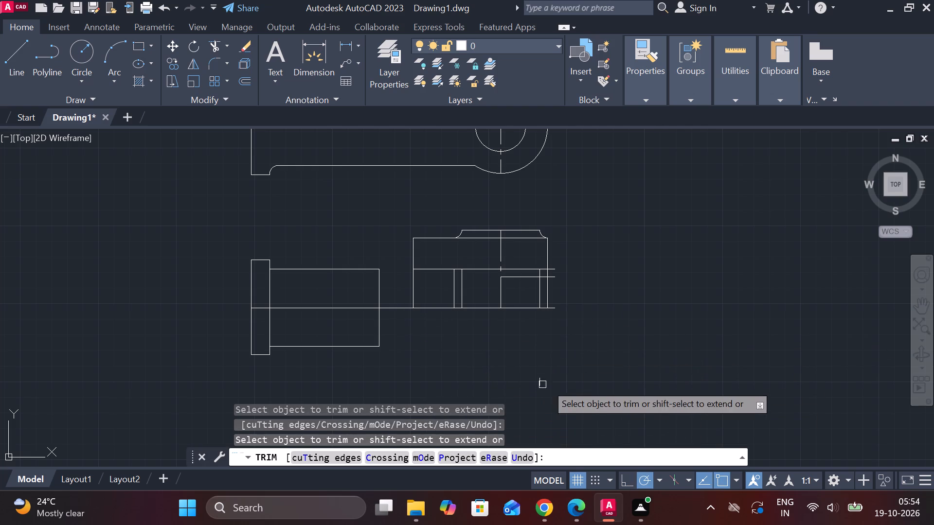
left_click(537, 382)
Examine the trimmed upper half of the fork end and its remaining projection lines in the lower view.
scroll(564, 317, "up", 2)
middle_click_drag(561, 319, 674, 430)
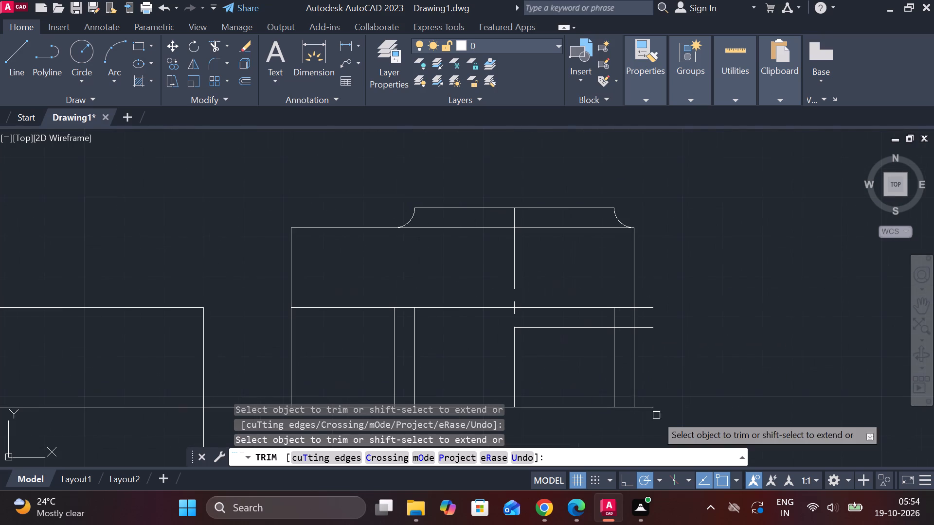
middle_click_drag(660, 352, 633, 350)
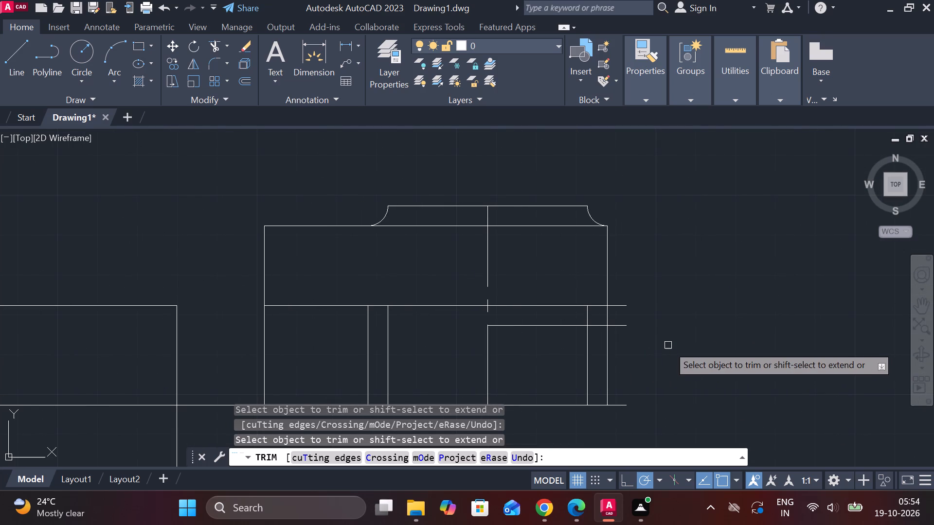
middle_click_drag(668, 345, 633, 344)
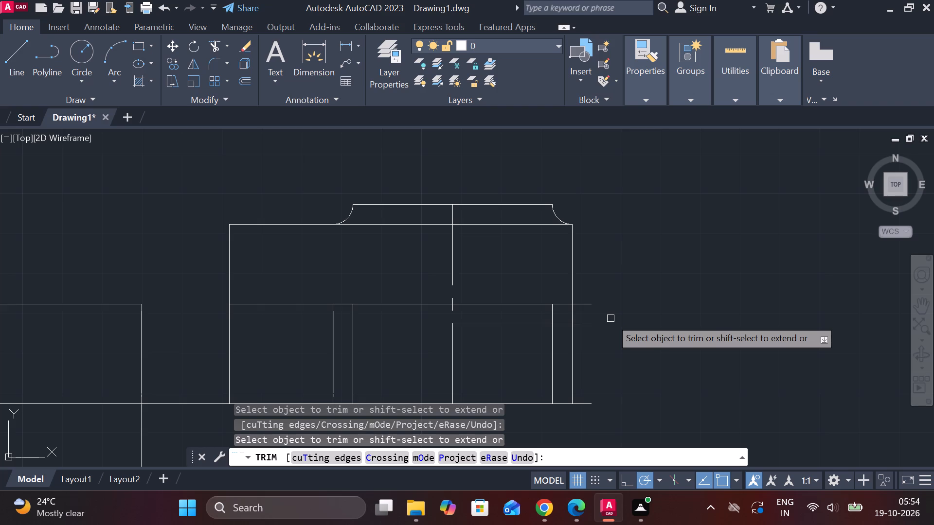
scroll(679, 316, "down", 1)
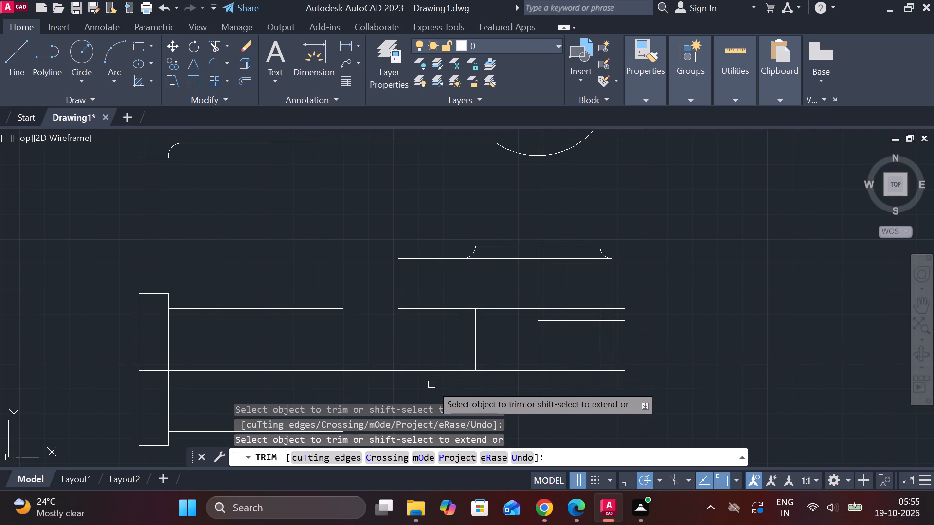
middle_click_drag(426, 361, 422, 255)
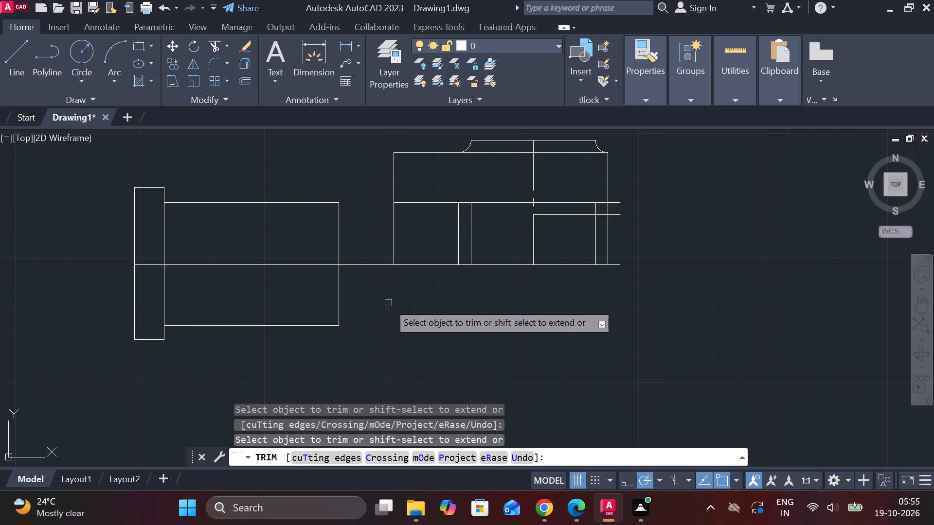
middle_click_drag(430, 292, 417, 327)
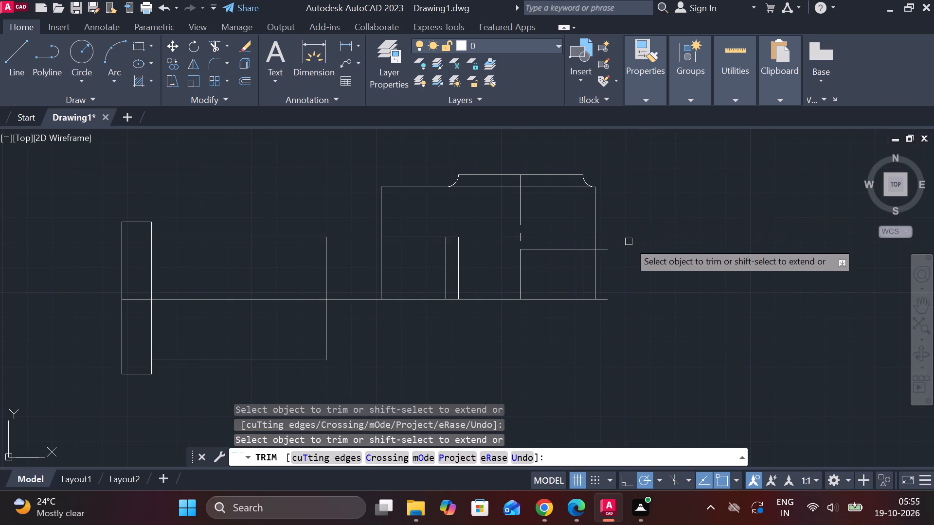
scroll(625, 249, "up", 1)
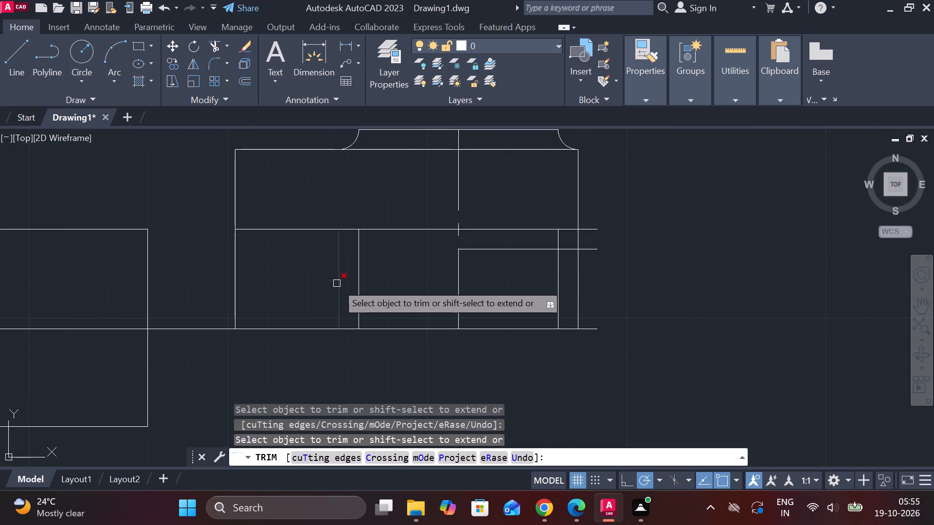
left_click(300, 278)
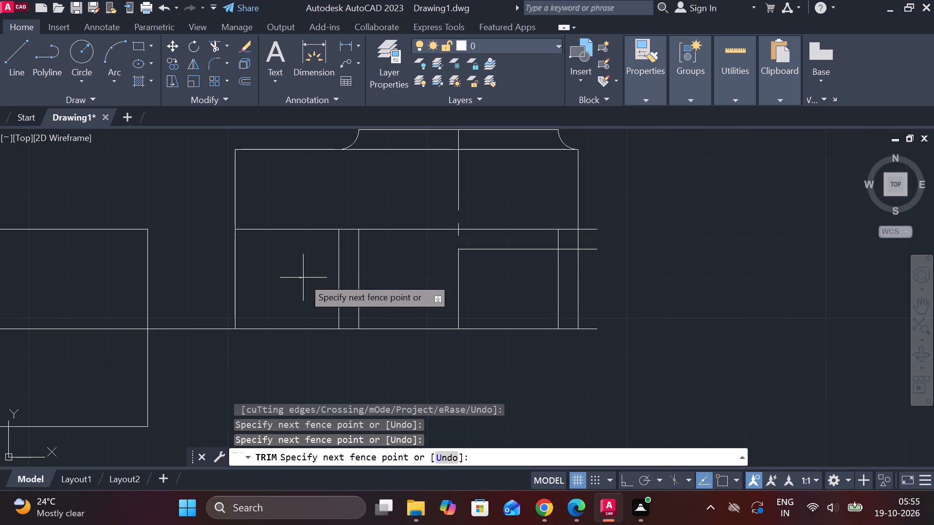
key("Escape")
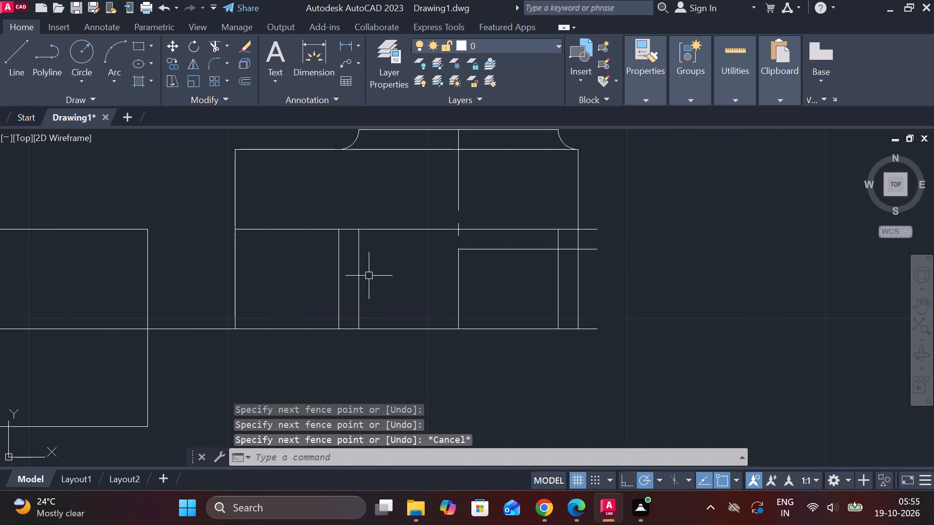
Lengthen the short horizontal line below the upper long horizontal leftwards to the fork's left inner vertical.
left_click(501, 249)
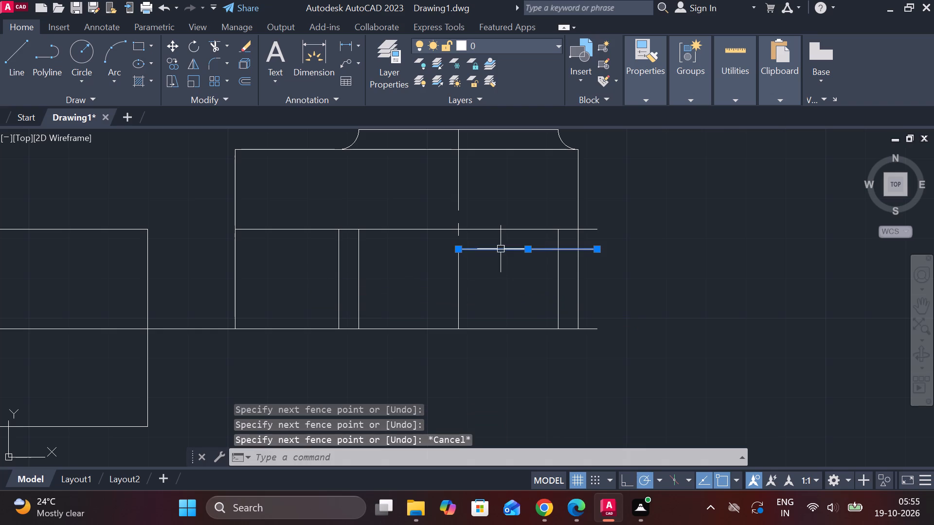
left_click(504, 290)
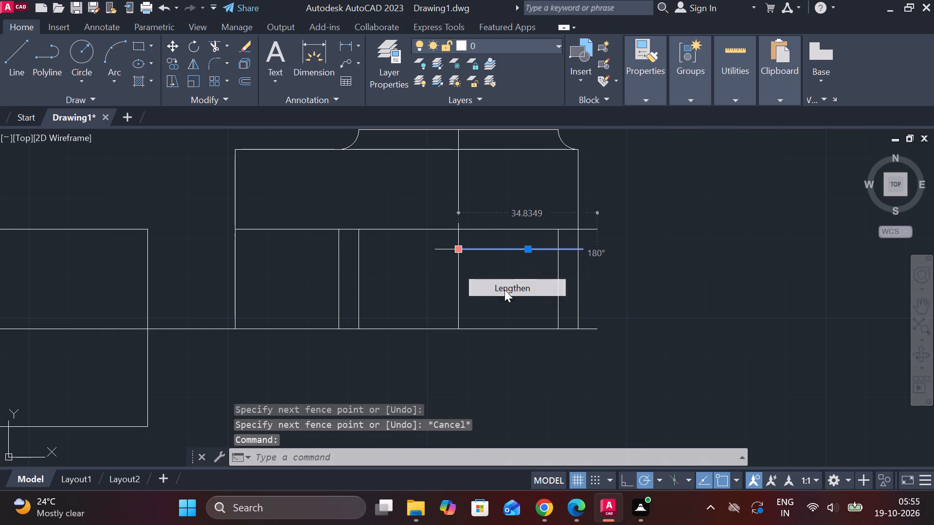
left_click(338, 255)
key("Escape")
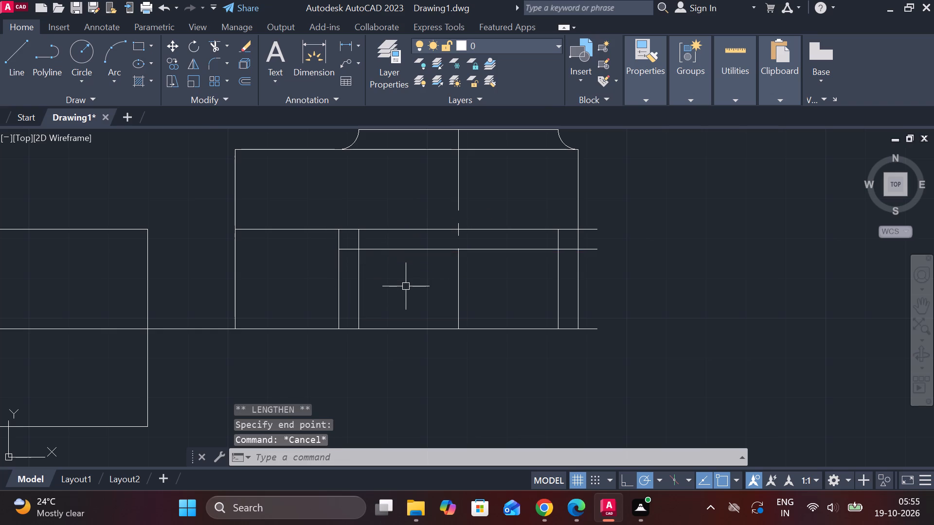
Trim the outer right, inner right and two inner left verticals below the lengthened line, and both horizontals' overhangs past the right edge.
type("tr")
key("space")
left_click_drag(603, 288, 559, 289)
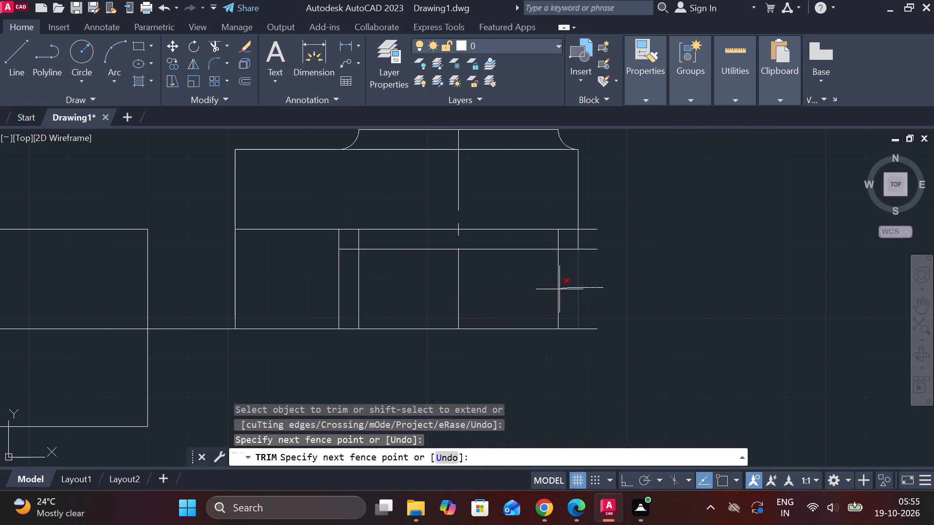
left_click_drag(559, 289, 546, 290)
left_click_drag(390, 295, 298, 280)
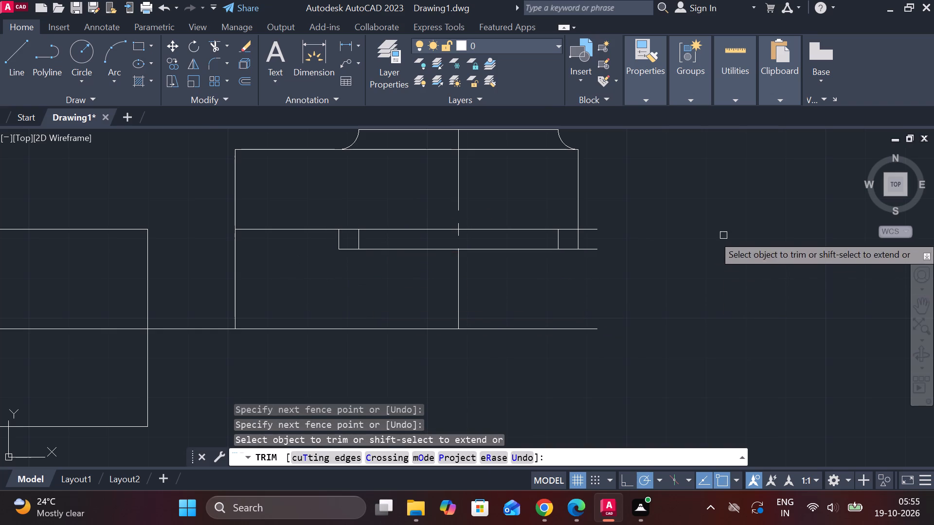
left_click(594, 228)
left_click(591, 252)
middle_click_drag(616, 248, 626, 278)
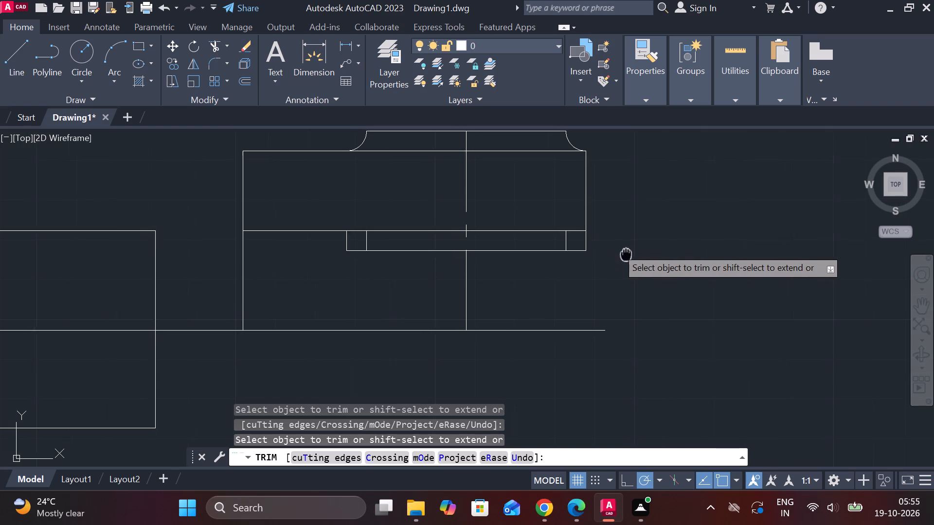
middle_click_drag(626, 278, 627, 299)
key("Escape")
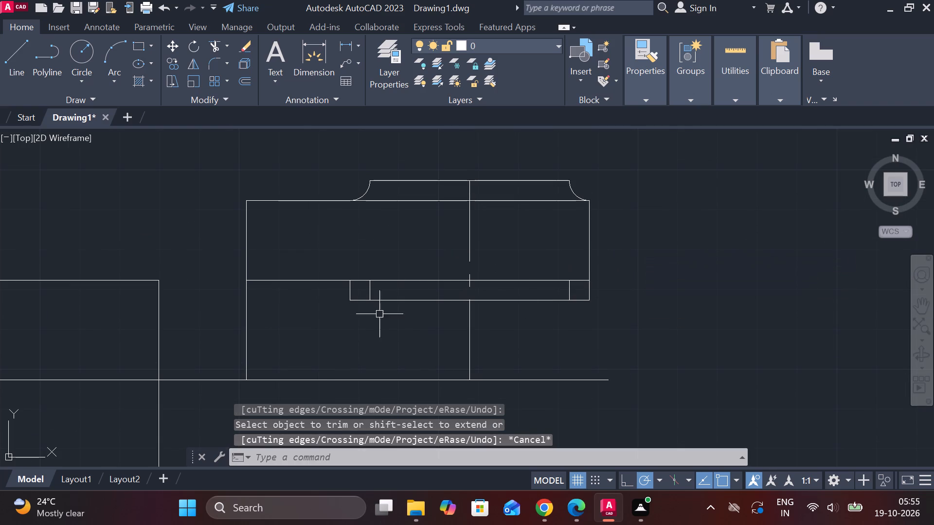
Trim the upper horizontal of the narrow strip between the fork's left edge and the strip's left end.
type("tr")
key("space")
left_click(325, 283)
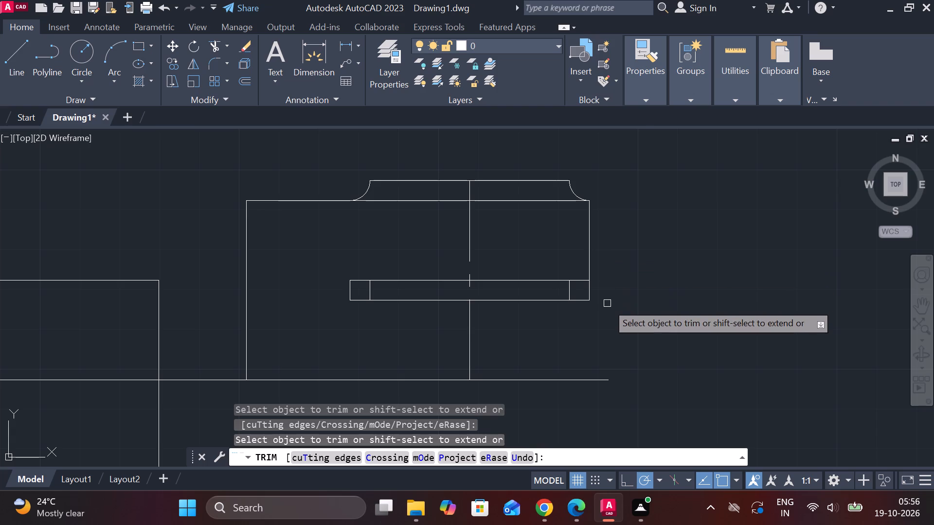
scroll(608, 301, "up", 1)
key("Escape")
Fillet the narrow strip's inner right vertical into its upper horizontal line with radius 5.
type("f r")
key("space")
key("space")
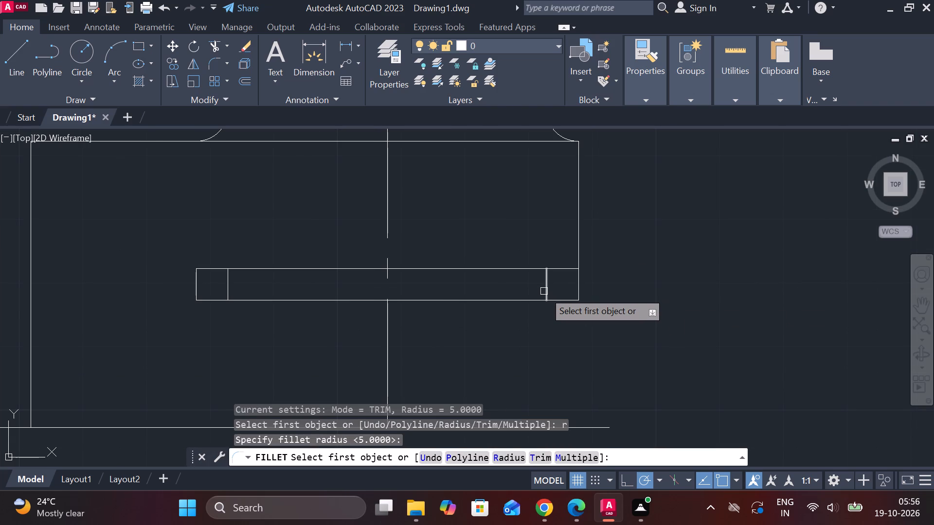
left_click(544, 291)
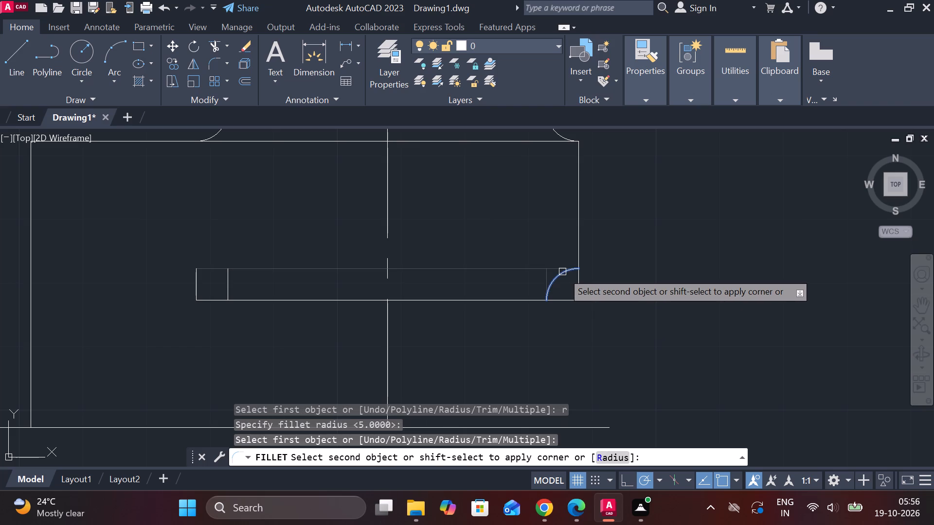
left_click(562, 272)
key("Escape")
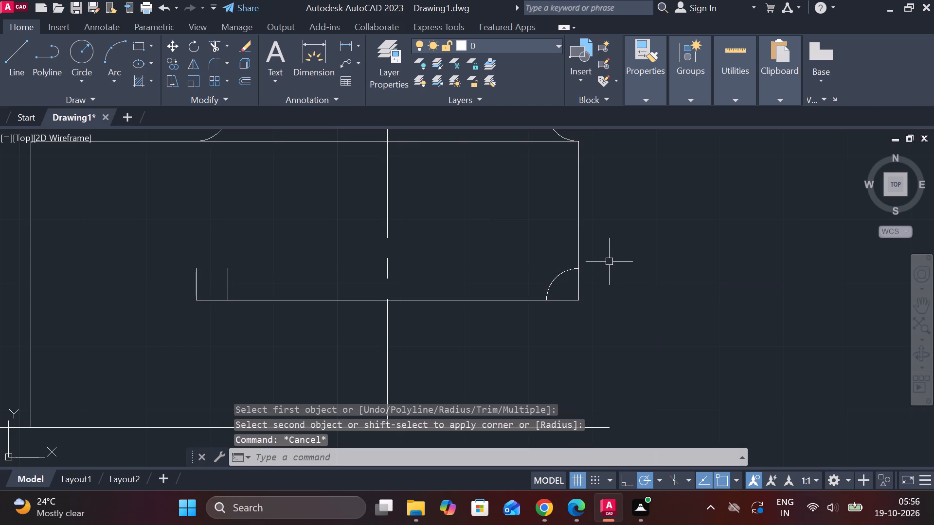
Redraw the strip's upper horizontal line from the new fillet's end on the right edge to the top of the leftmost strip vertical.
key("l")
key("Return")
left_click(585, 264)
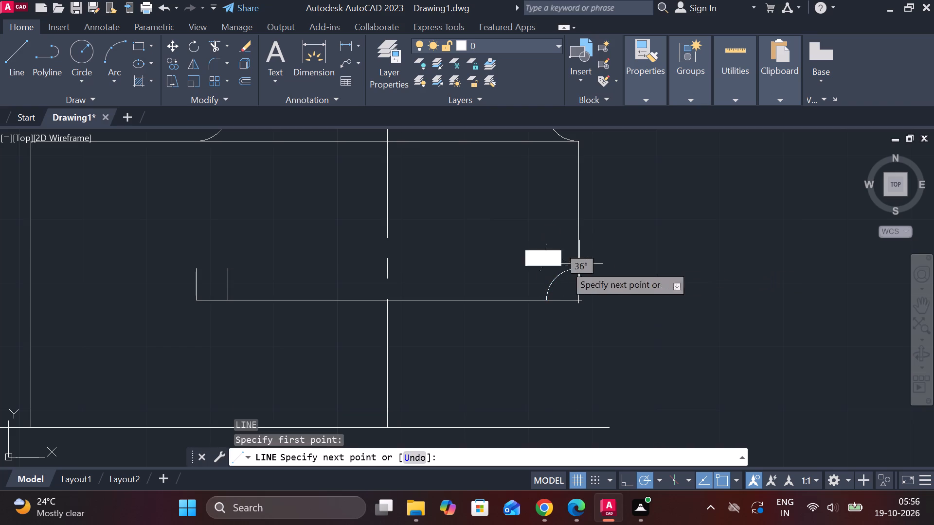
middle_click_drag(421, 281, 494, 282)
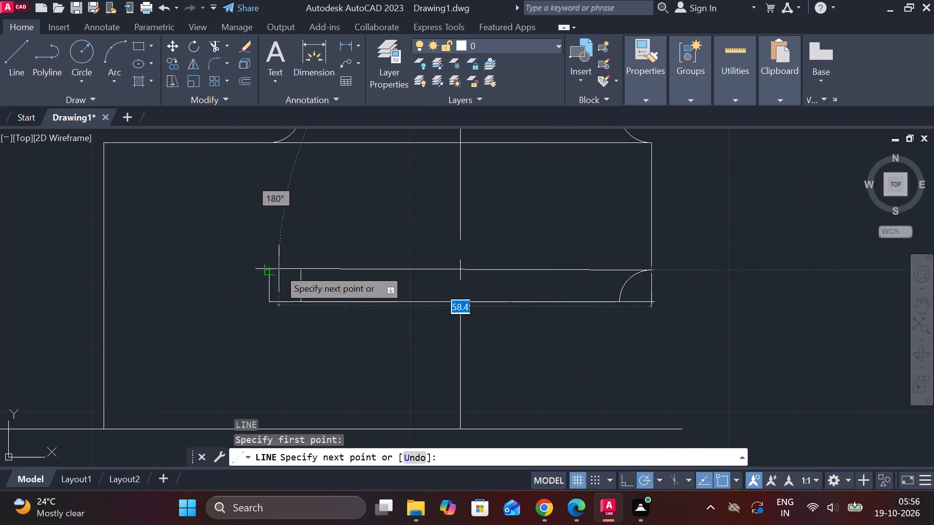
left_click(279, 269)
key("Escape")
Fillet the narrow strip's inner left vertical into its upper horizontal line with radius 5.
type("f")
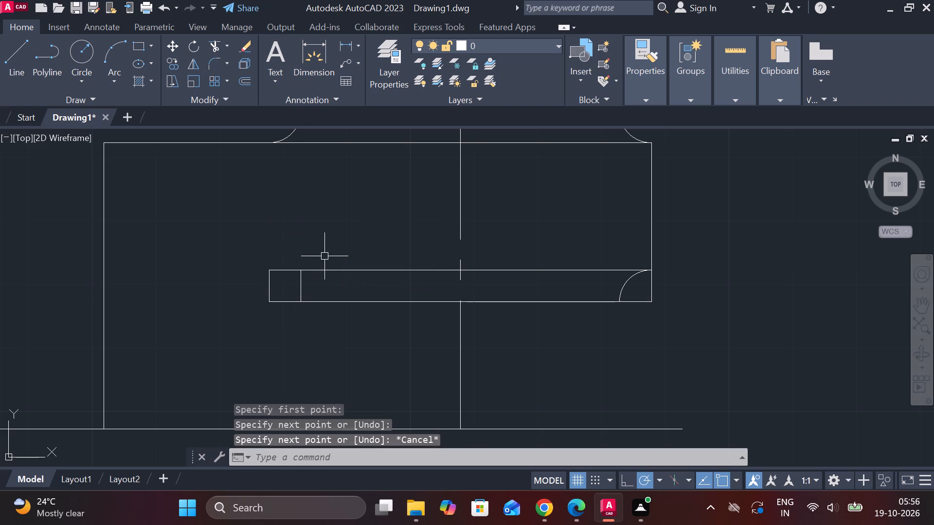
key("space")
type("r")
key("space")
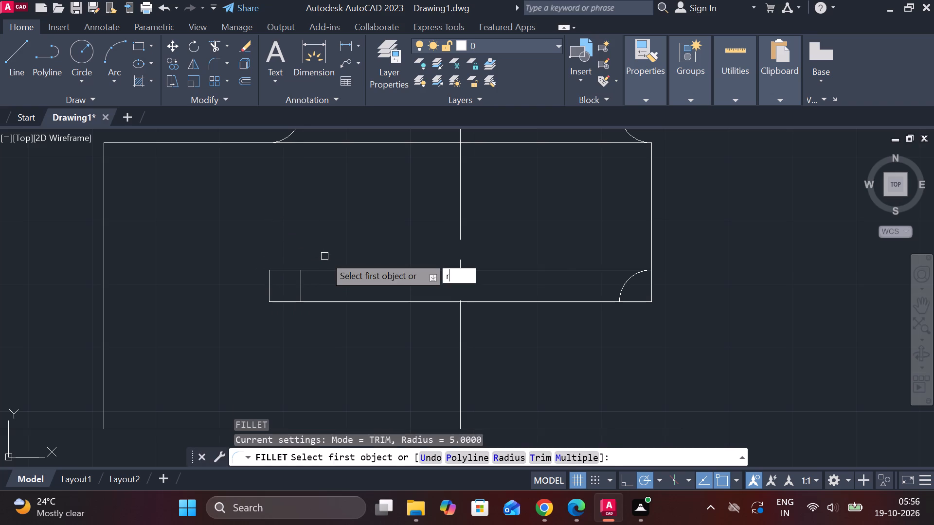
key("space")
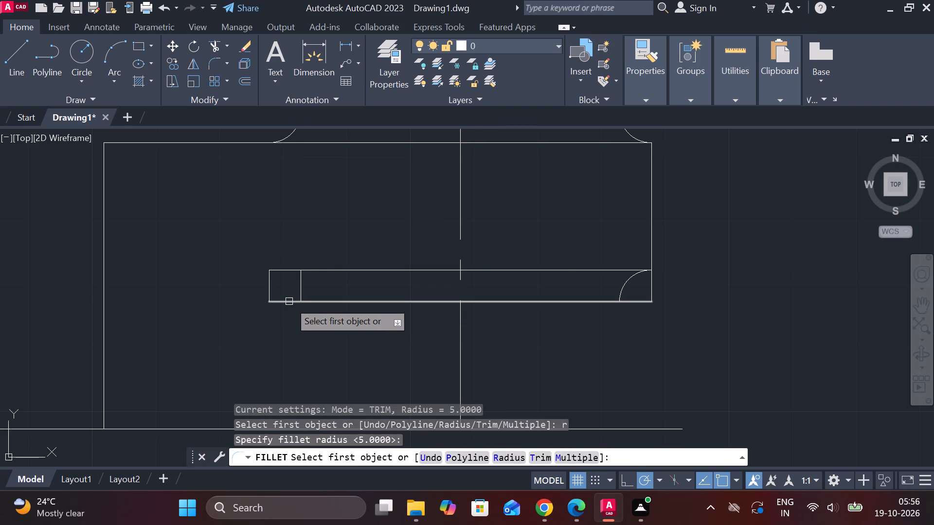
left_click(289, 301)
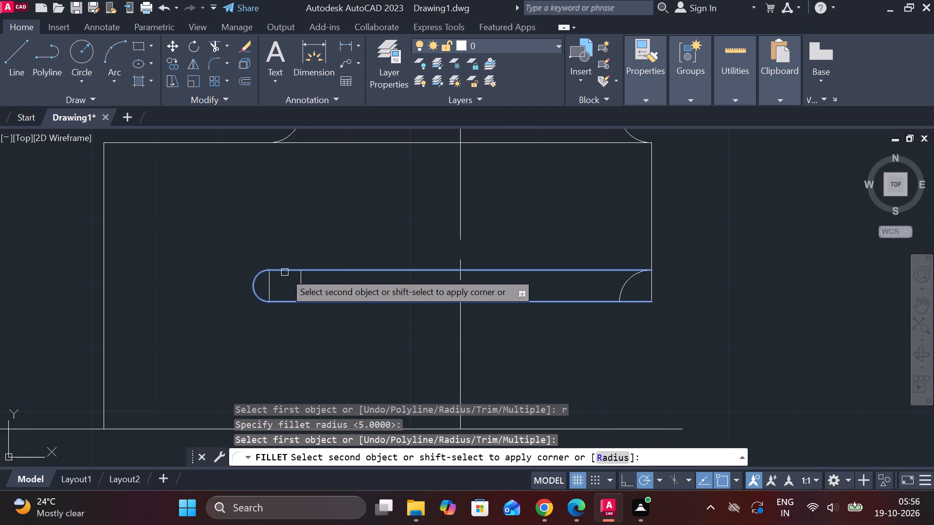
key("Escape")
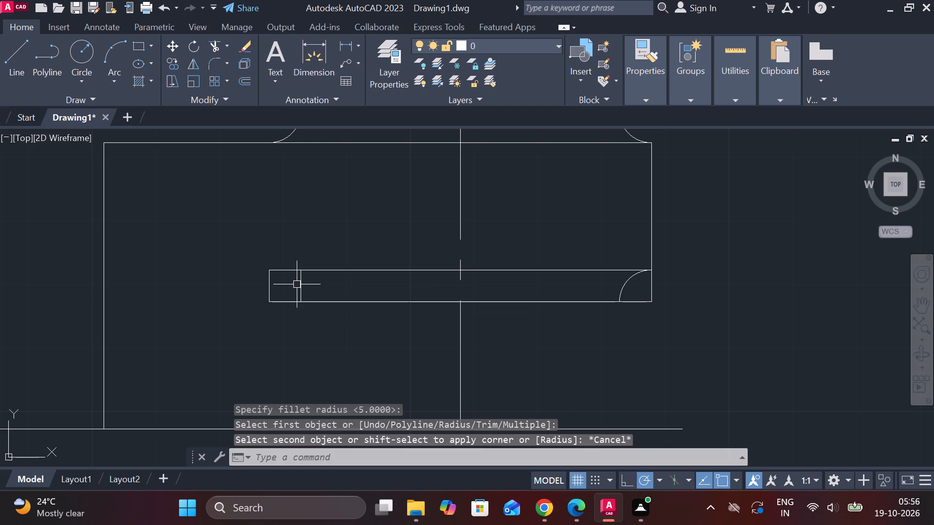
key("space")
left_click(301, 284)
left_click(287, 272)
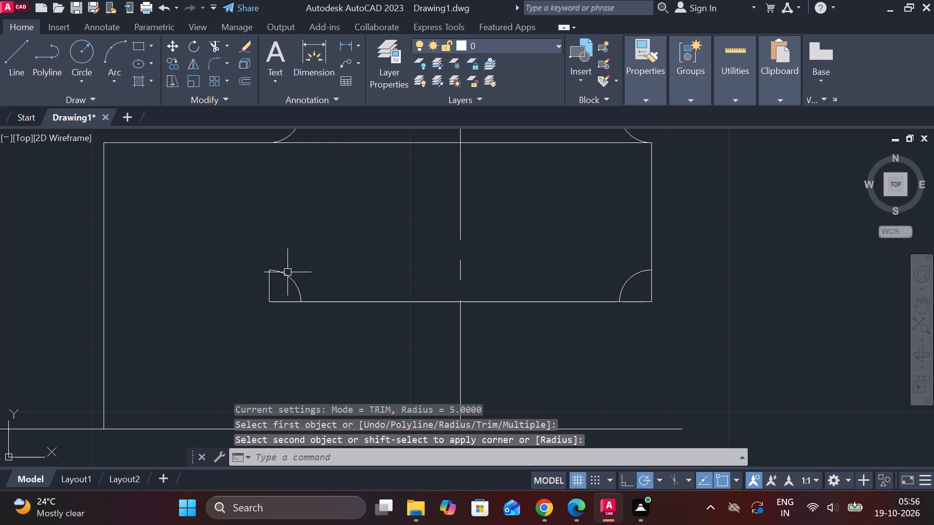
key("Escape")
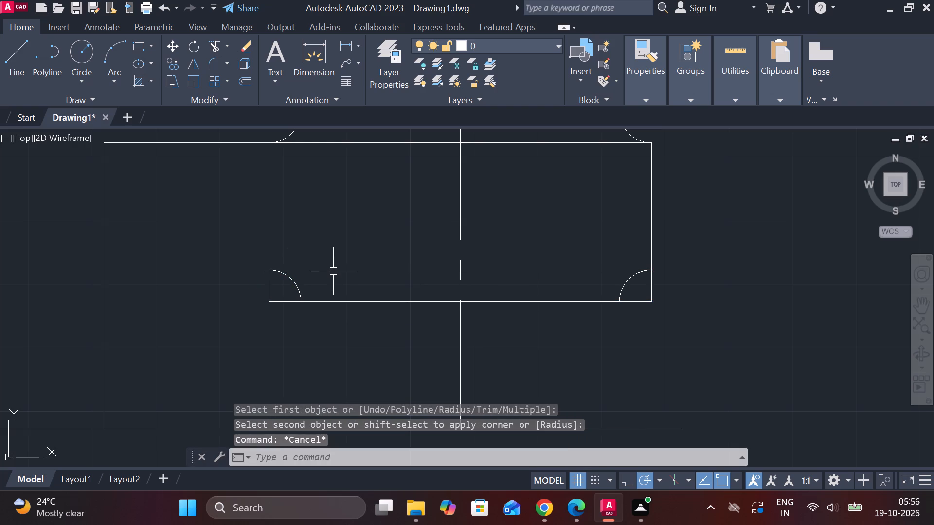
Redraw the strip's upper horizontal line, 60 long, from the top of the leftmost vertical to the right edge.
key("l")
key("Return")
left_click(265, 270)
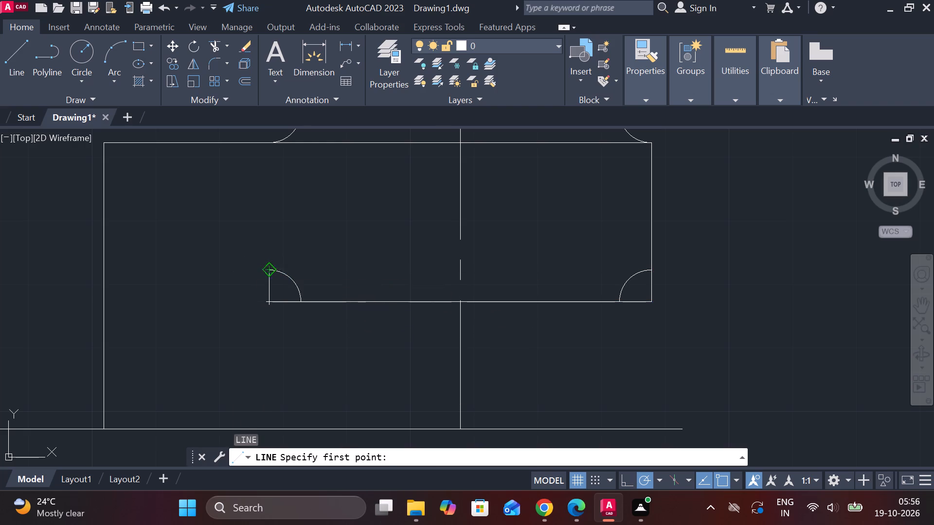
left_click(647, 260)
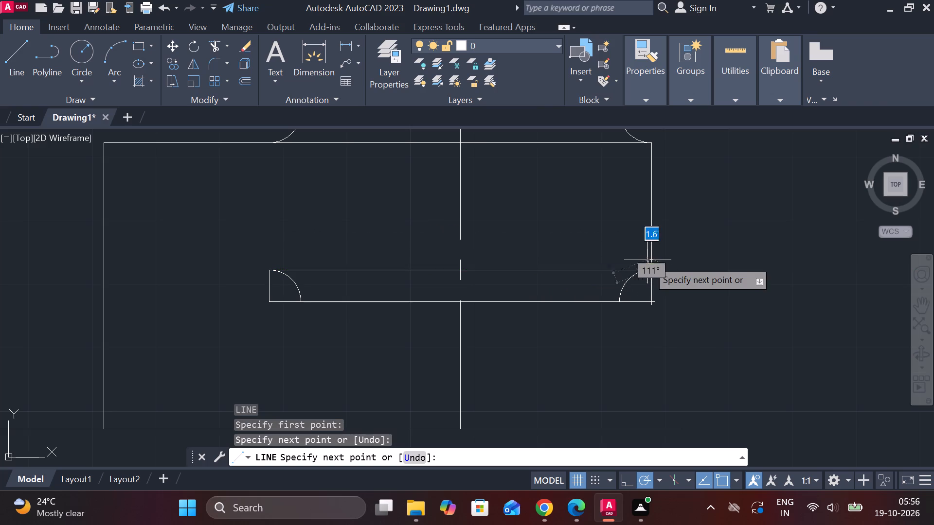
key("Escape")
Trim the strip's leftmost and rightmost verticals and the lower horizontal's overhang outside the right fillet.
type("tr")
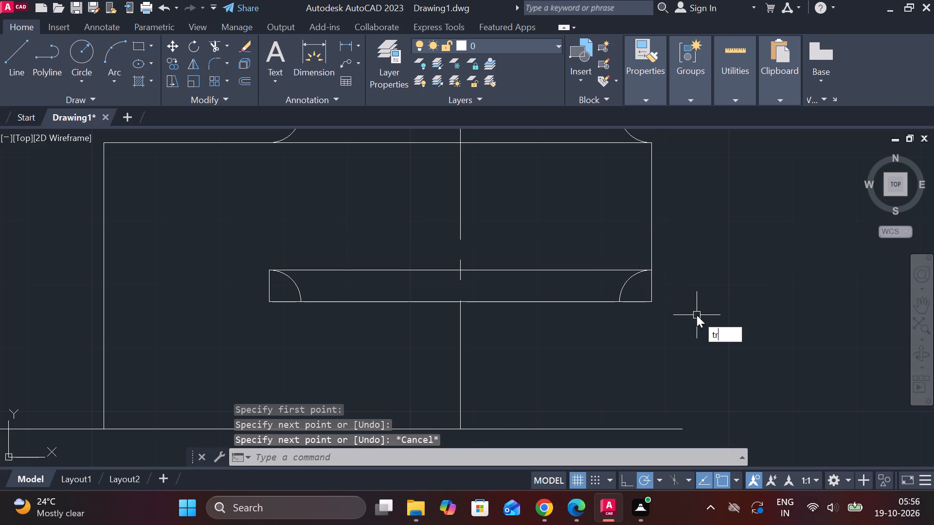
key("space")
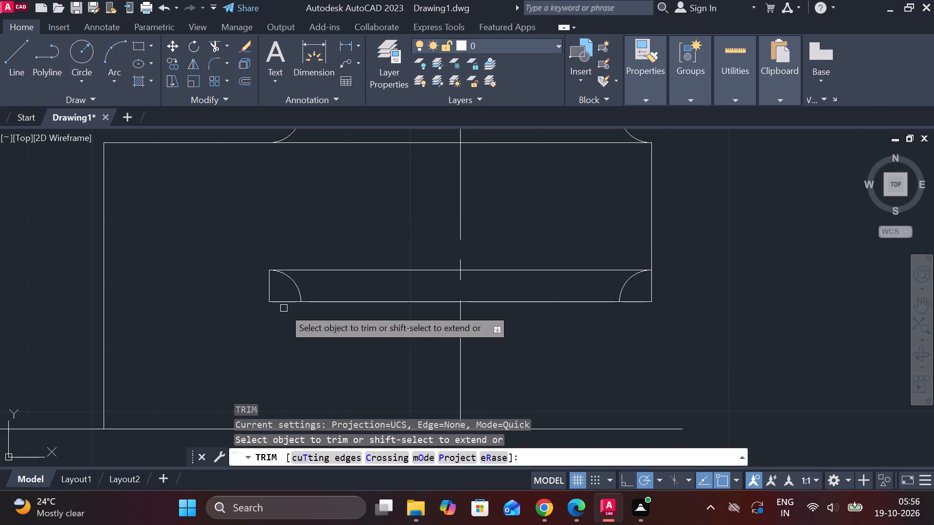
left_click(286, 300)
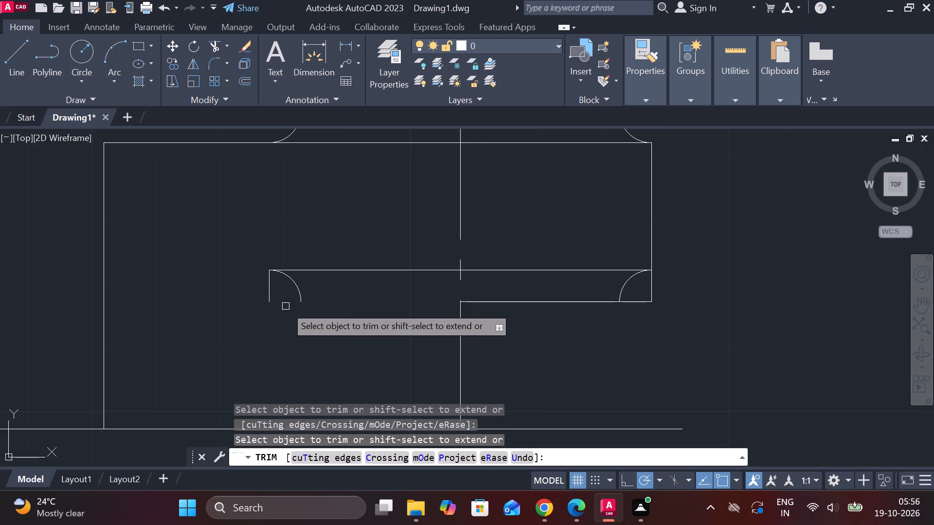
key("ctrl+z")
left_click(269, 291)
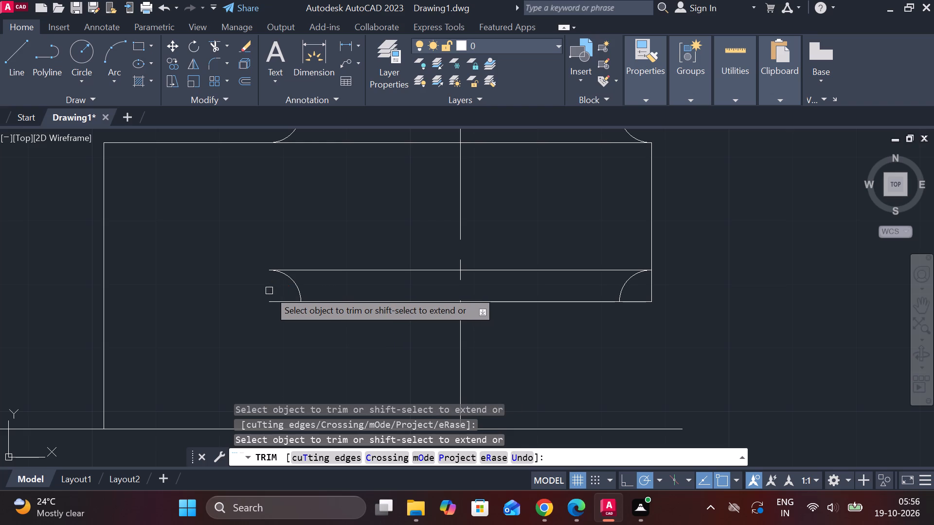
scroll(267, 272, "up", 3)
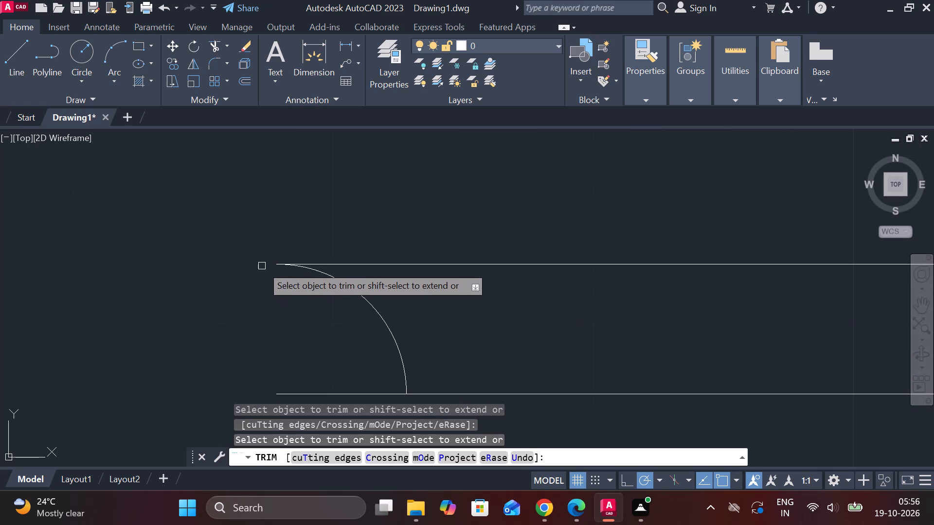
scroll(269, 256, "down", 5)
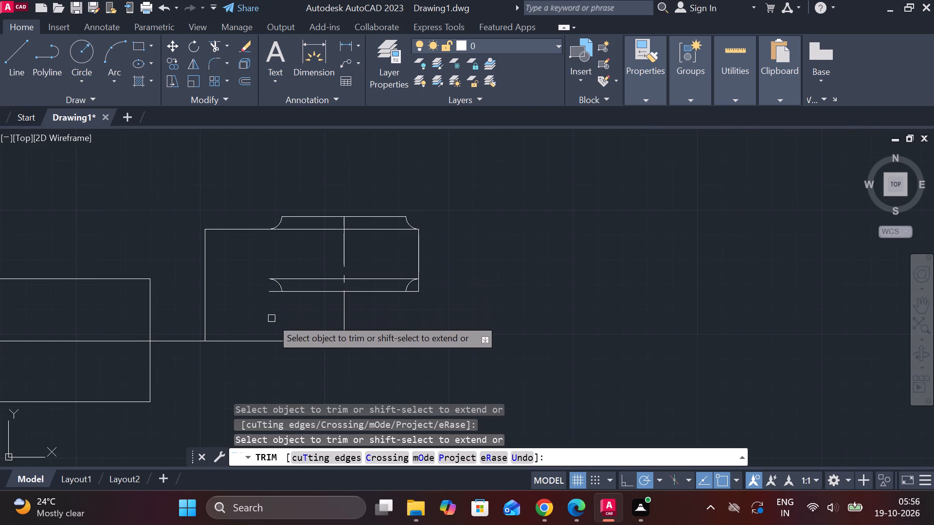
middle_click_drag(279, 319, 301, 327)
scroll(391, 304, "up", 3)
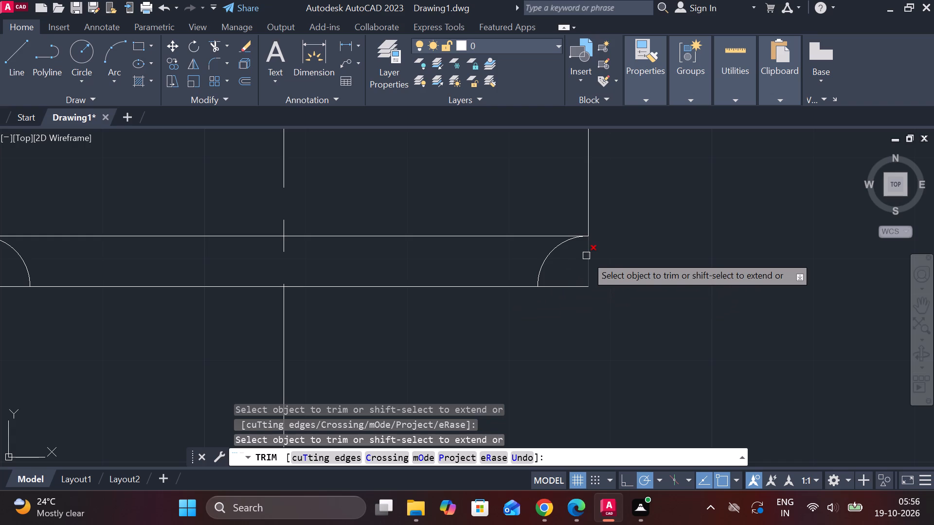
left_click(586, 256)
left_click(578, 289)
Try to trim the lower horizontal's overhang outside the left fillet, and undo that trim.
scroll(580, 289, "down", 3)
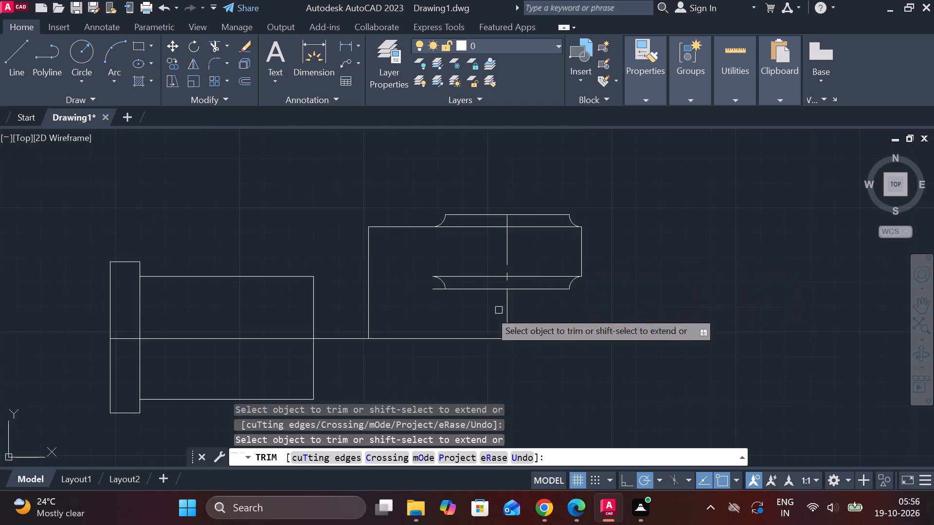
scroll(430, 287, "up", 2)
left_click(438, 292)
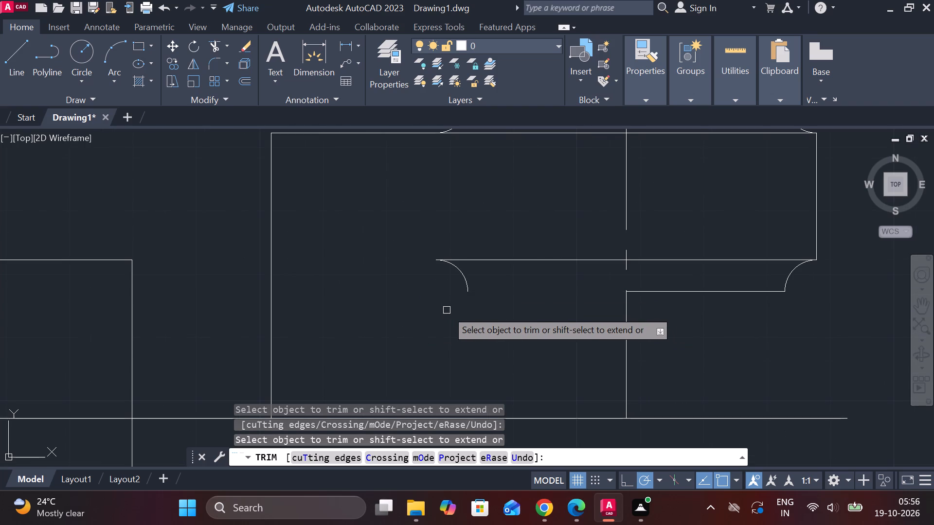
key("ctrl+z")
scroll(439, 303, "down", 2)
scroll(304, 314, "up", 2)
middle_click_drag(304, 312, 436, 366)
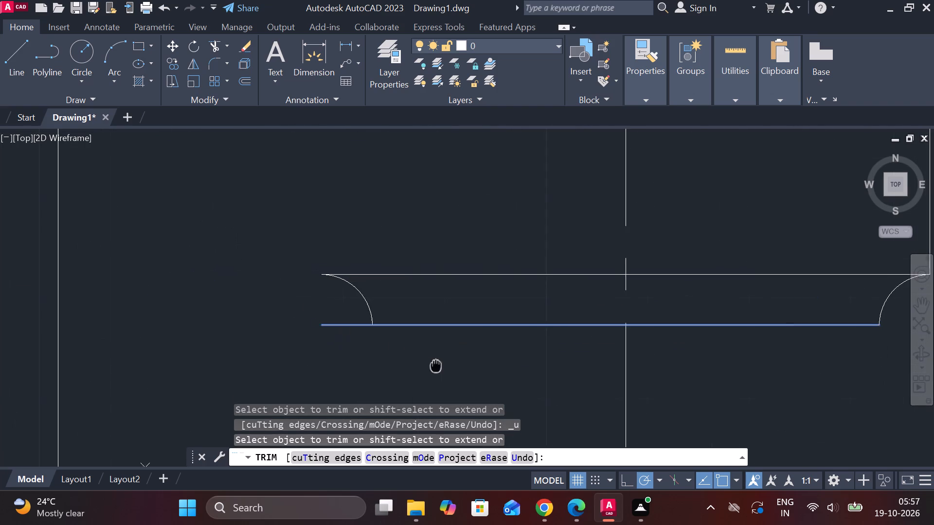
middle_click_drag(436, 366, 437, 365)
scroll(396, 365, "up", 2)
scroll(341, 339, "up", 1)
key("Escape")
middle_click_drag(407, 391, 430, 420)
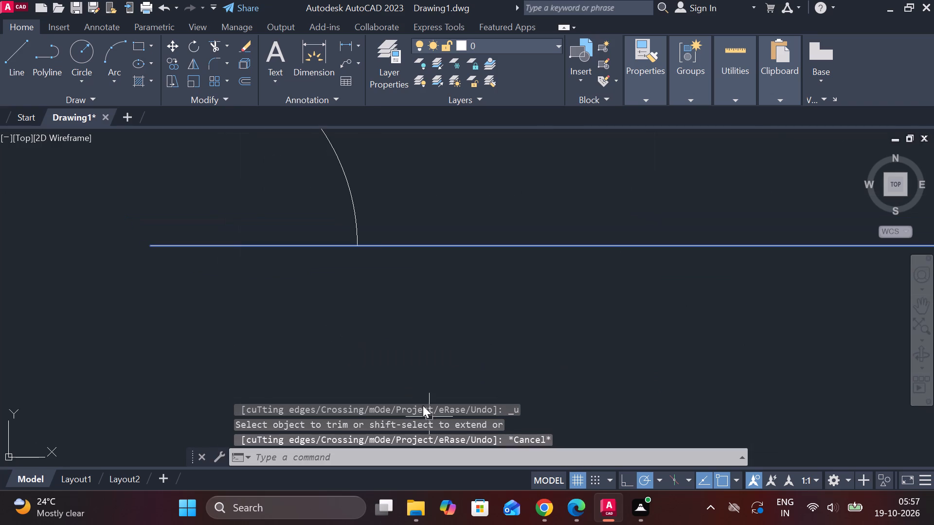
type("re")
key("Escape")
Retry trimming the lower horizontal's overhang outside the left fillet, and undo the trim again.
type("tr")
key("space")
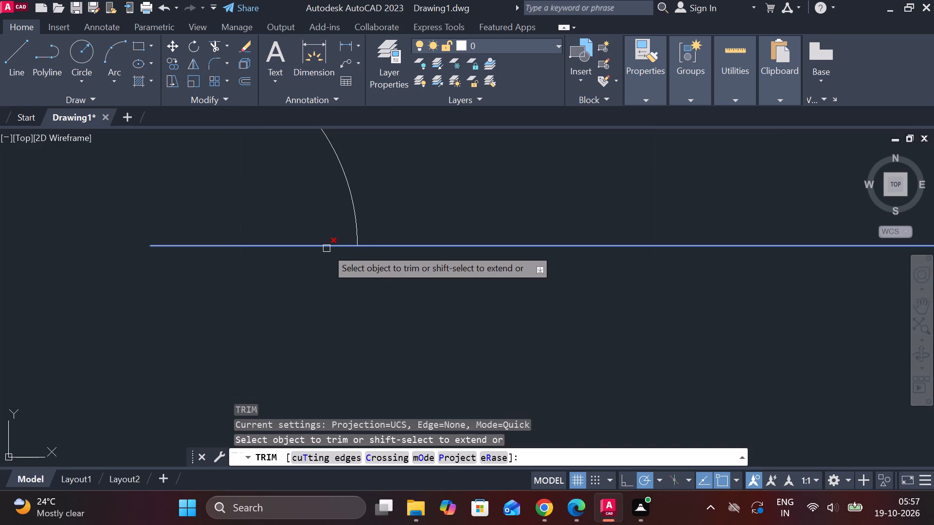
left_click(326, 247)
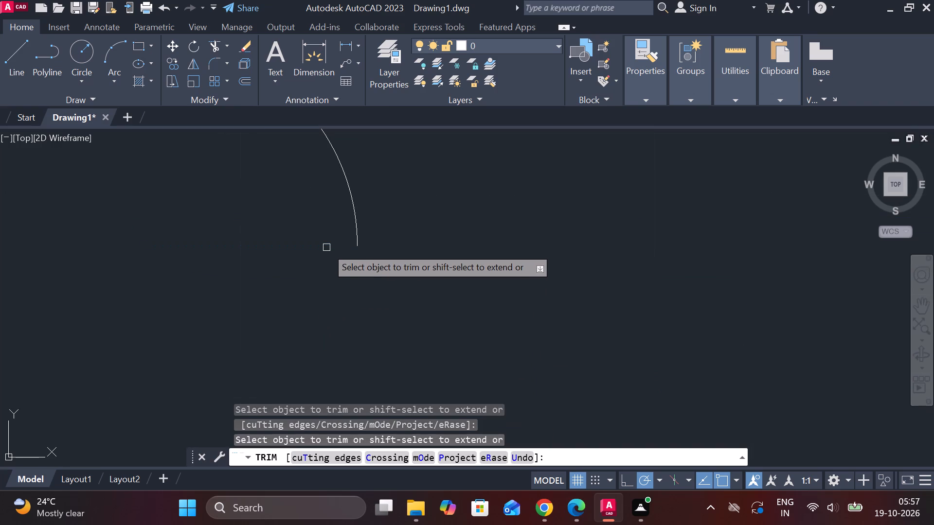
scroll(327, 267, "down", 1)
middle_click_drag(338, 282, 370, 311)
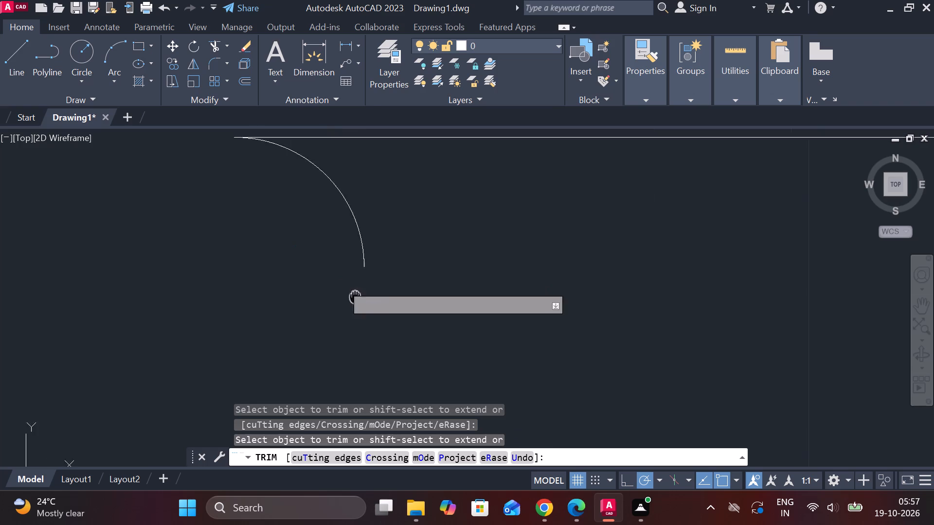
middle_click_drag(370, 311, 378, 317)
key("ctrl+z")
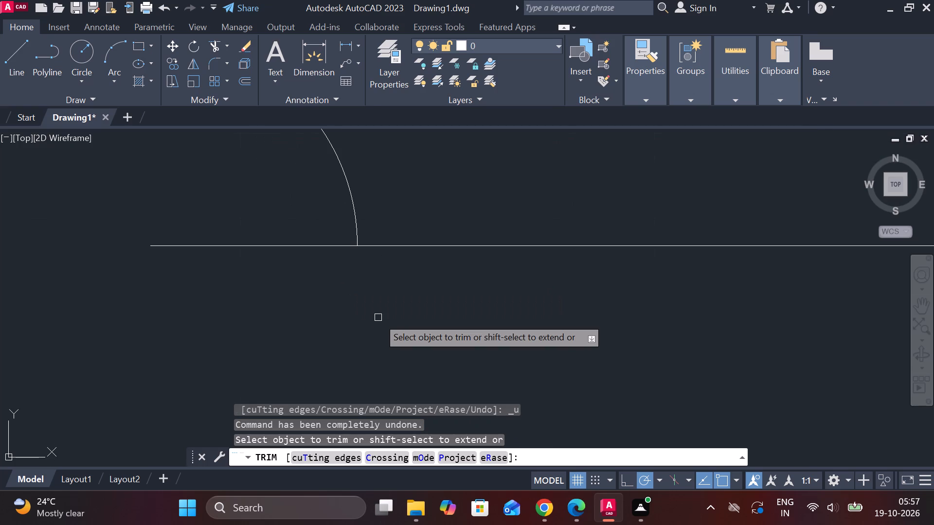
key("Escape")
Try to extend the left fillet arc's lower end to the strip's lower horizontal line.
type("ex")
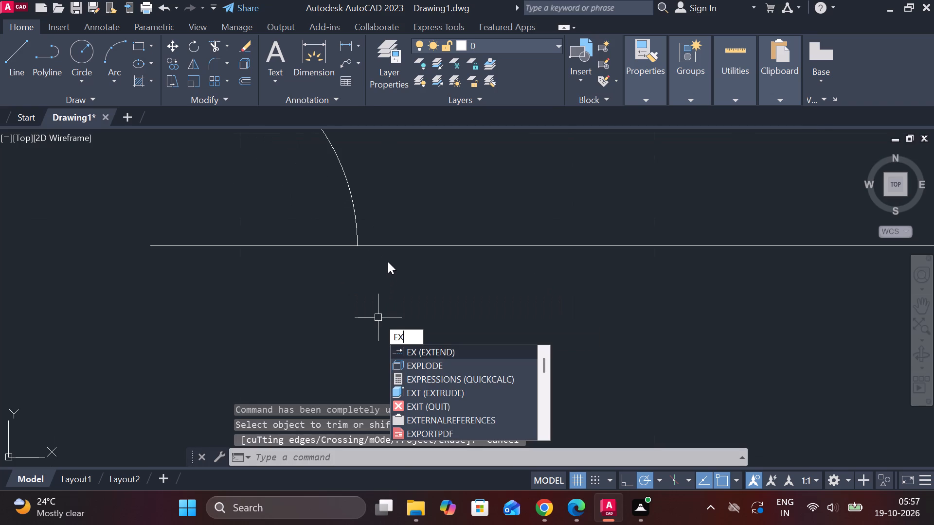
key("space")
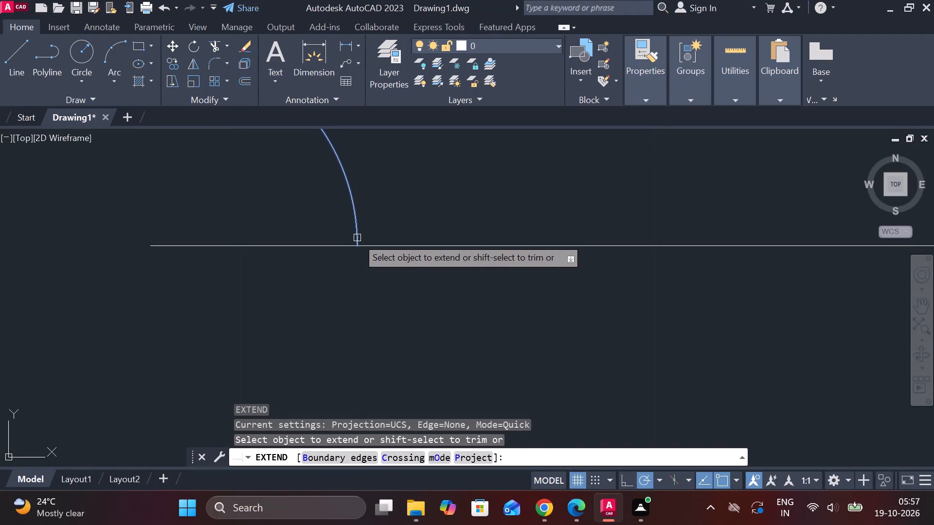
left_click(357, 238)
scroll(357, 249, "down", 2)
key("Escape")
Trim the strip's lower horizontal line from its left end up to the vertical centre line.
type("tr")
key("space")
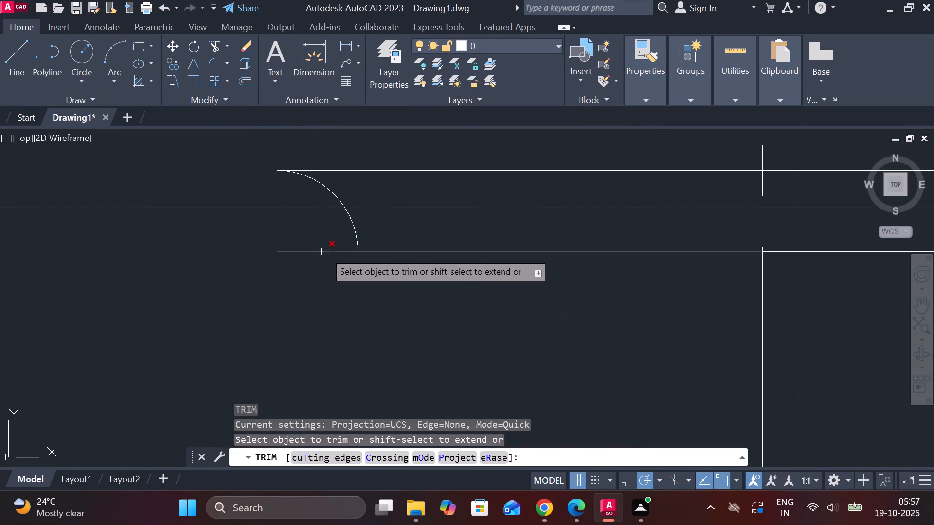
left_click(324, 252)
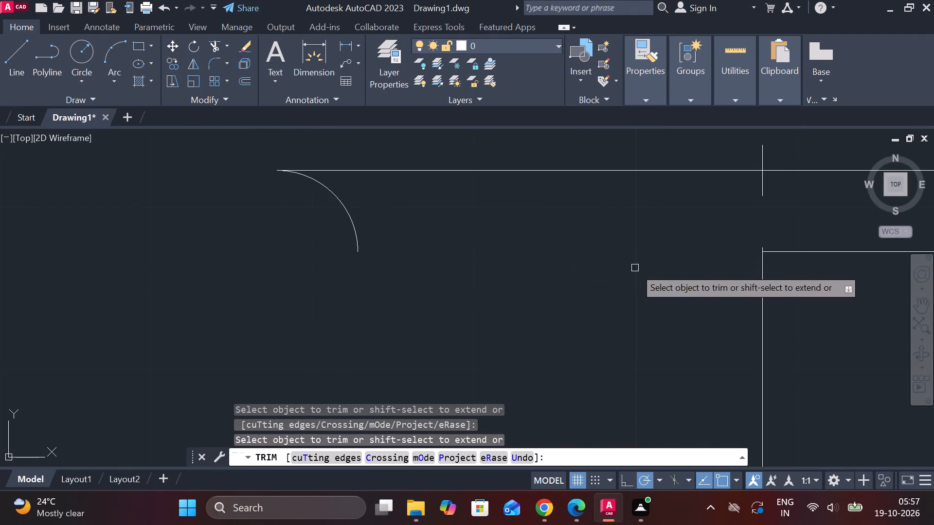
middle_click_drag(637, 270, 544, 359)
key("l")
key("Return")
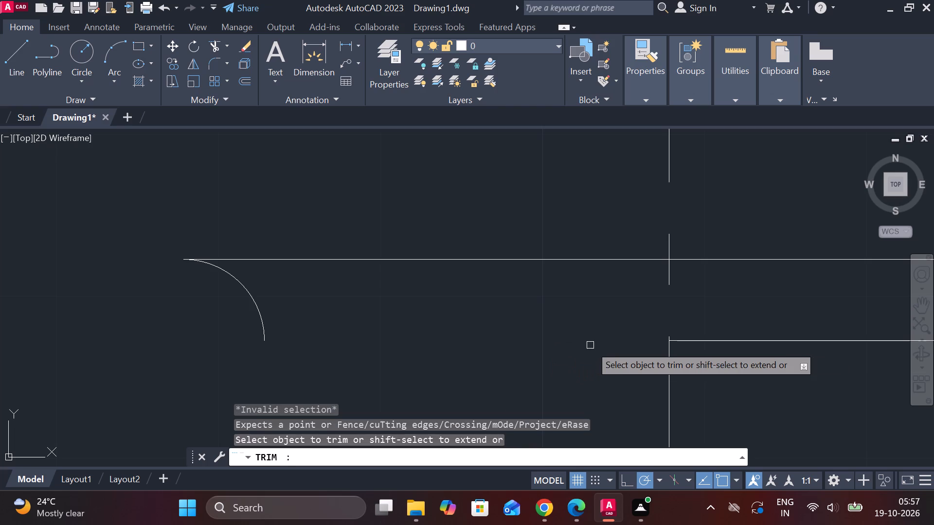
key("Escape")
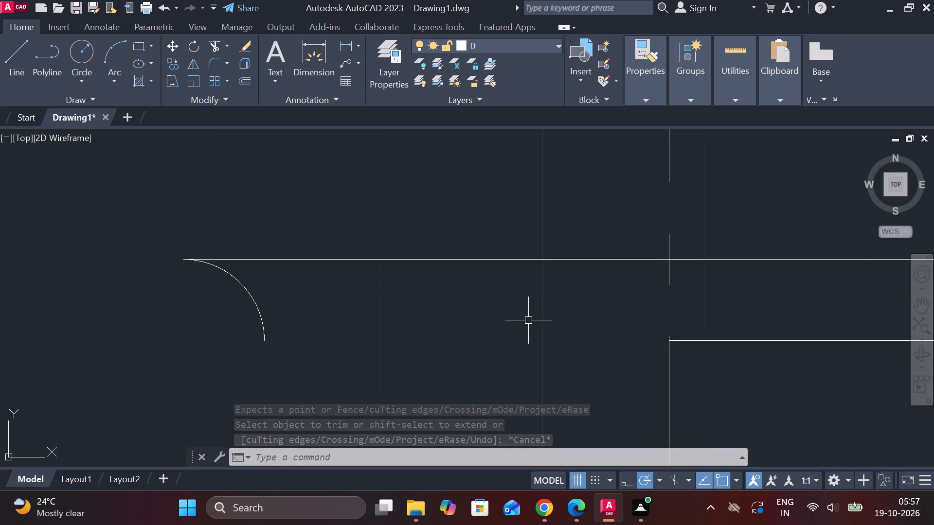
Draw a horizontal line from the left fillet's lower end to the vertical centre line, closing the strip's lower edge.
scroll(554, 329, "down", 2)
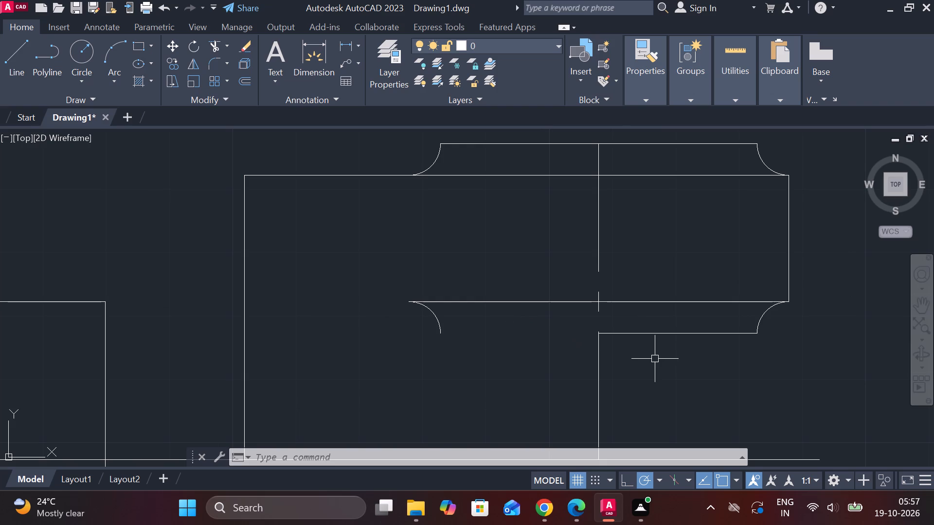
key("l")
key("Return")
left_click(442, 339)
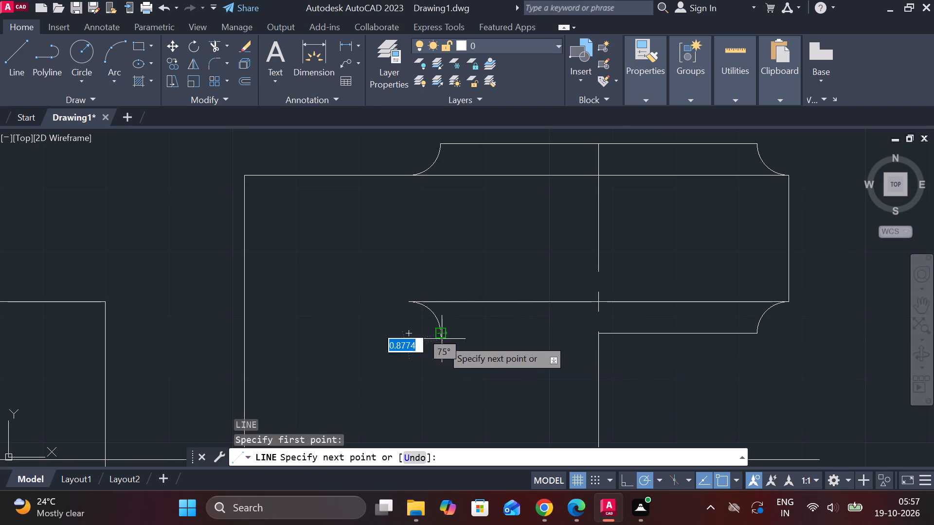
left_click(595, 338)
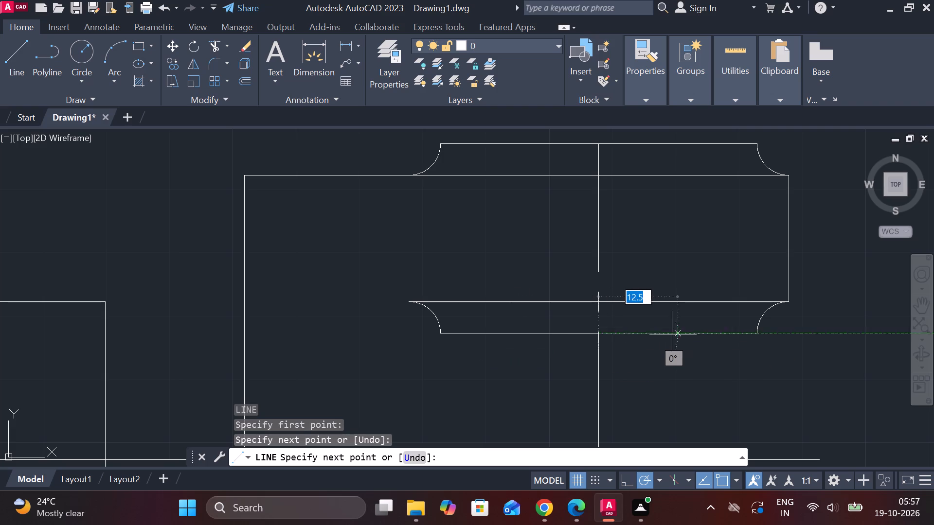
key("Escape")
left_click(698, 339)
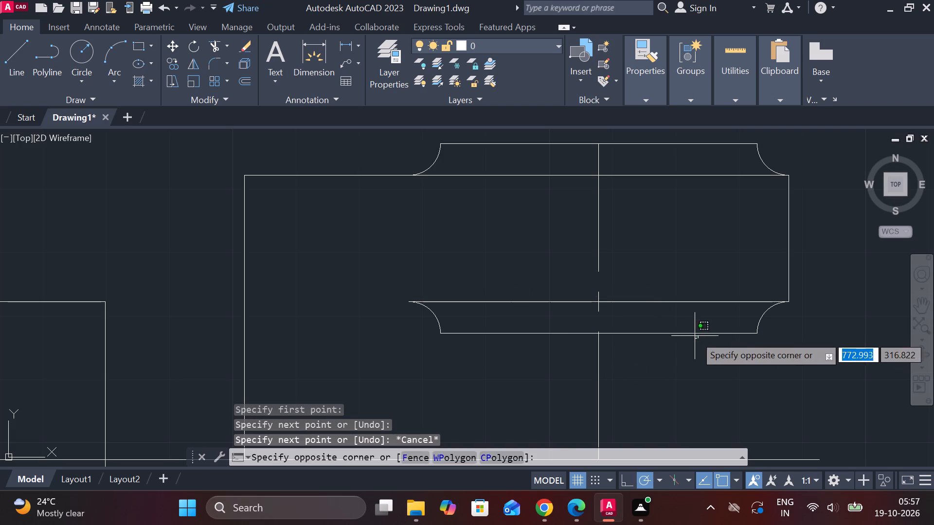
Join the two collinear halves of the strip's lower edge line between the fillets into one line.
left_click(687, 334)
left_click(645, 335)
left_click(584, 335)
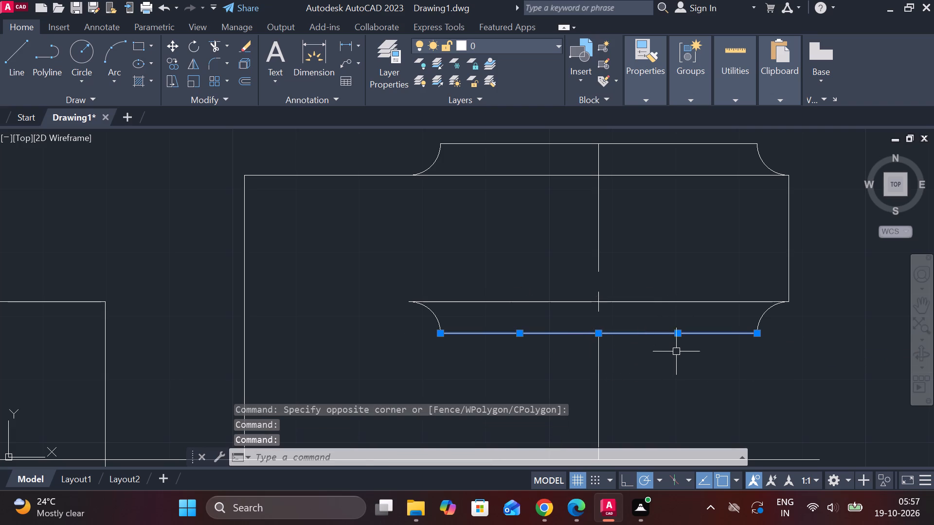
key("j")
key("Return")
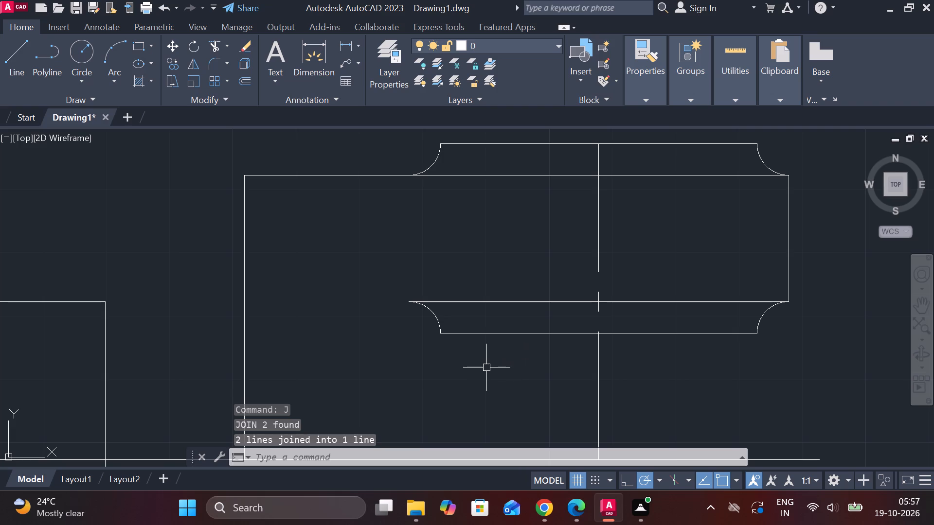
Lengthen the fork arm's inner horizontal line leftward past the fillet to the arm's left vertical line.
middle_click_drag(488, 367, 585, 364)
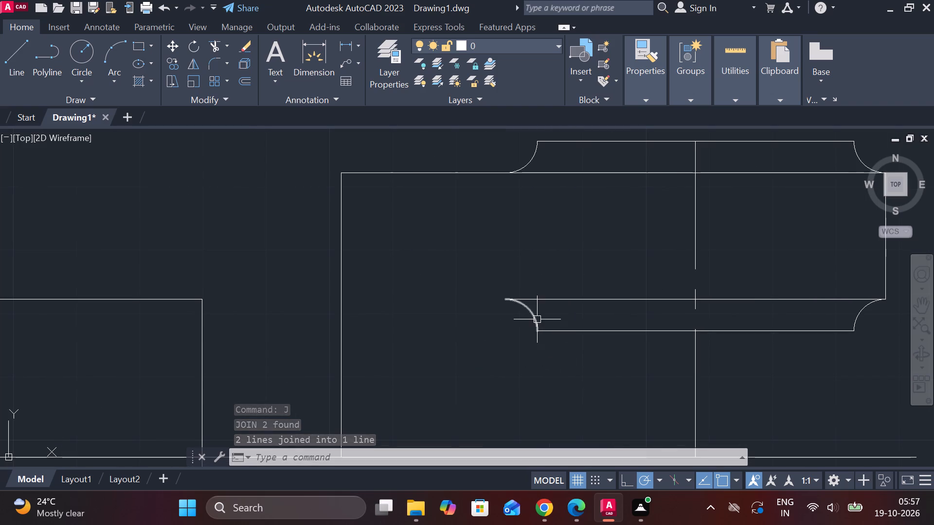
left_click(543, 298)
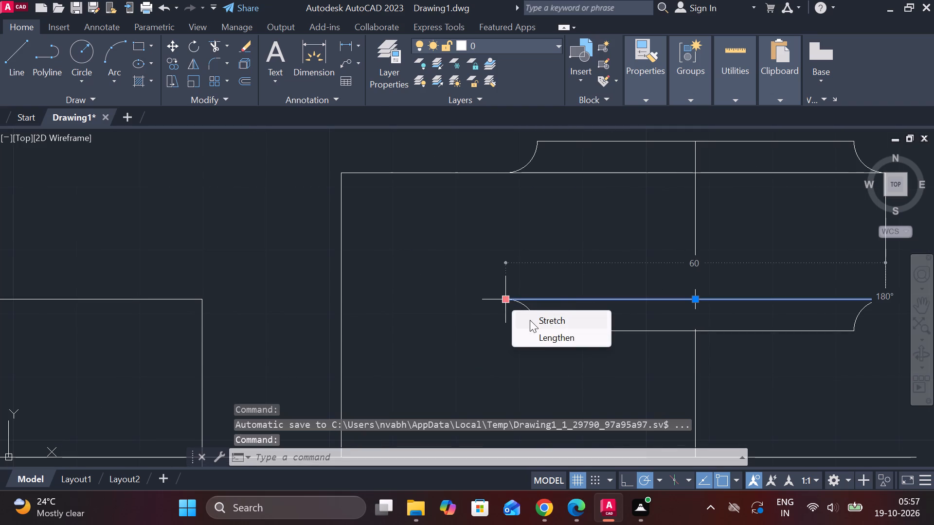
left_click(545, 335)
left_click(338, 301)
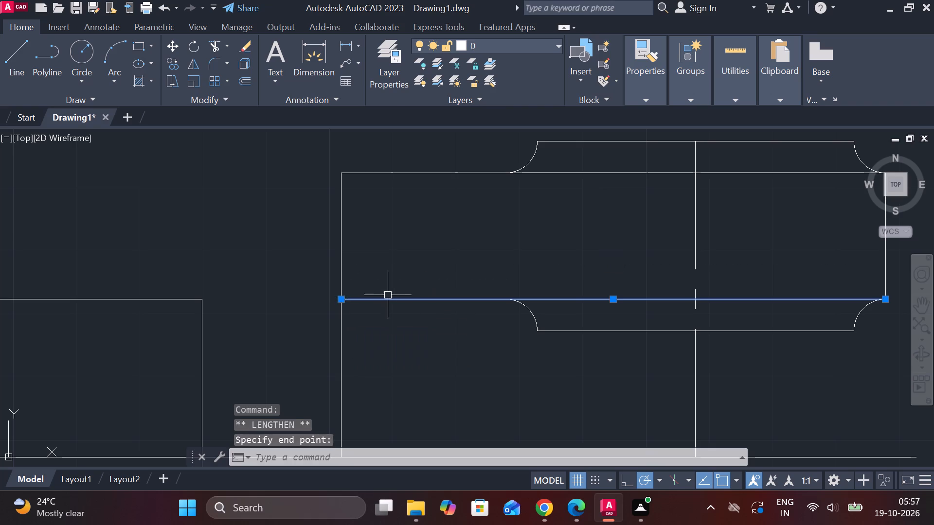
key("Escape")
Lengthen the vertical line at the shank's right end upward beyond the level of the fork arm's top edge.
scroll(477, 340, "down", 2)
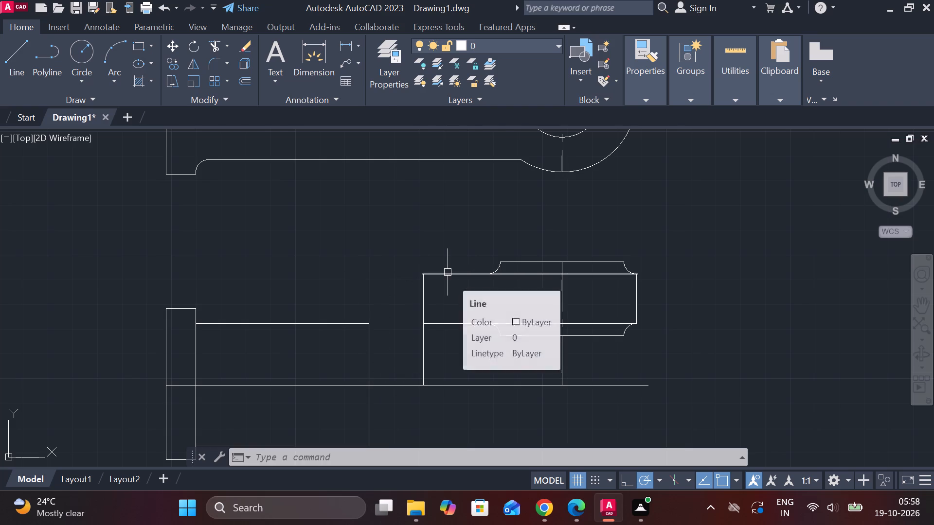
left_click(370, 352)
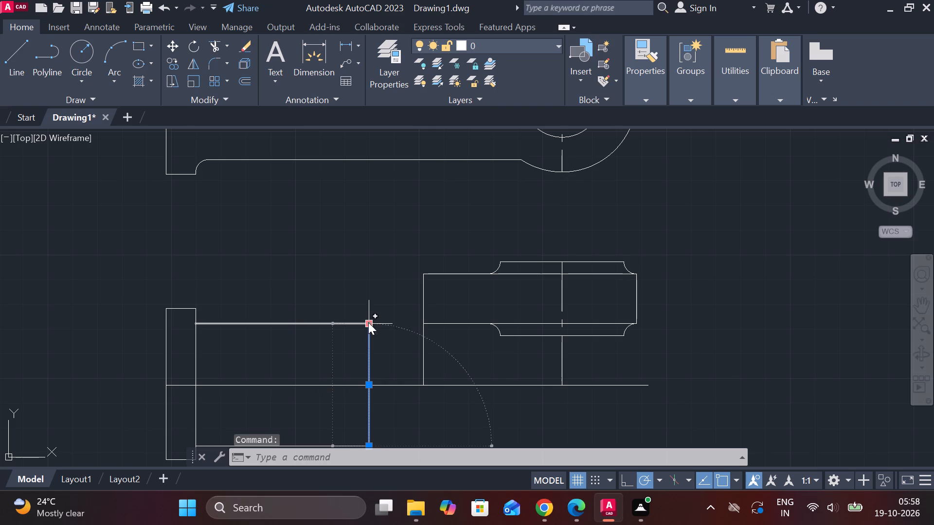
left_click(404, 357)
left_click(387, 242)
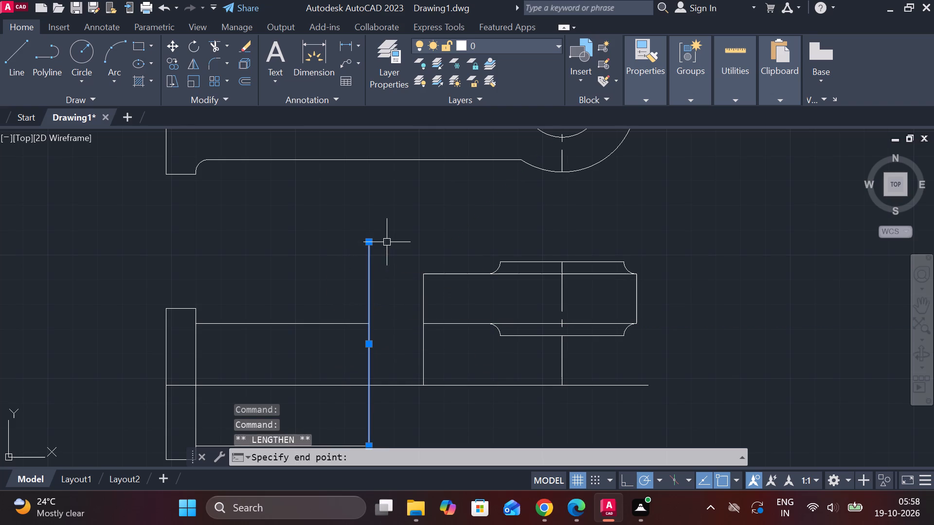
key("Escape")
Lengthen the fork arm's top horizontal line leftward to the extended vertical line at the shank's end.
left_click(442, 271)
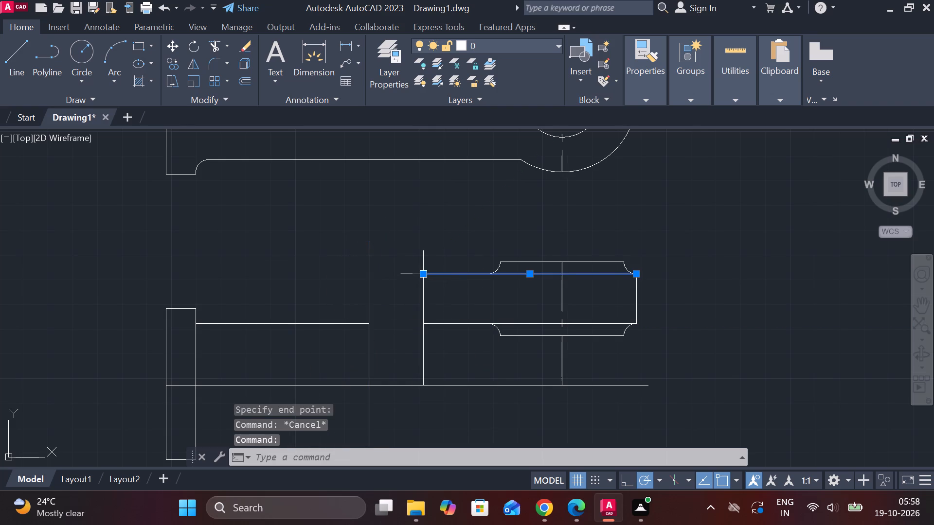
left_click(456, 308)
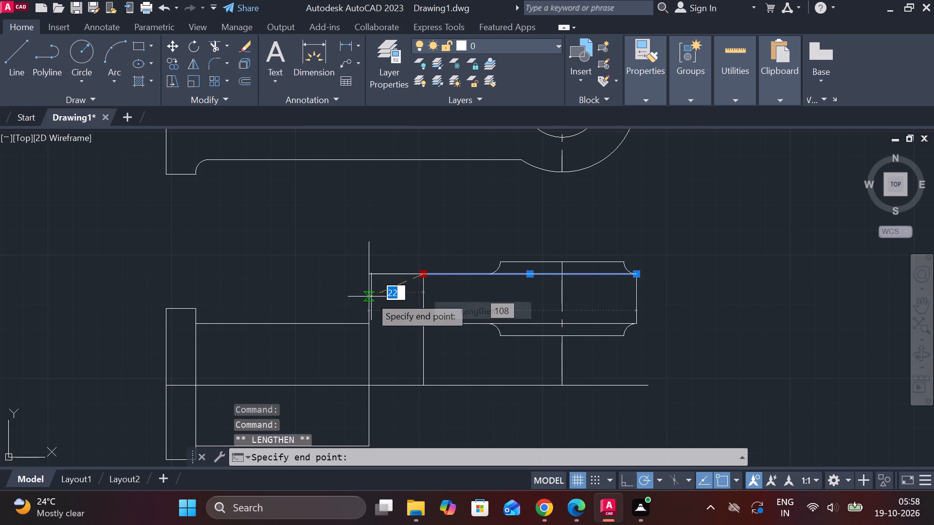
left_click(365, 297)
key("Escape")
Trim the shank-end vertical's overhang above the arm's top edge and remove both portions of the arm's old left vertical line.
type("tr")
key("space")
left_click(367, 254)
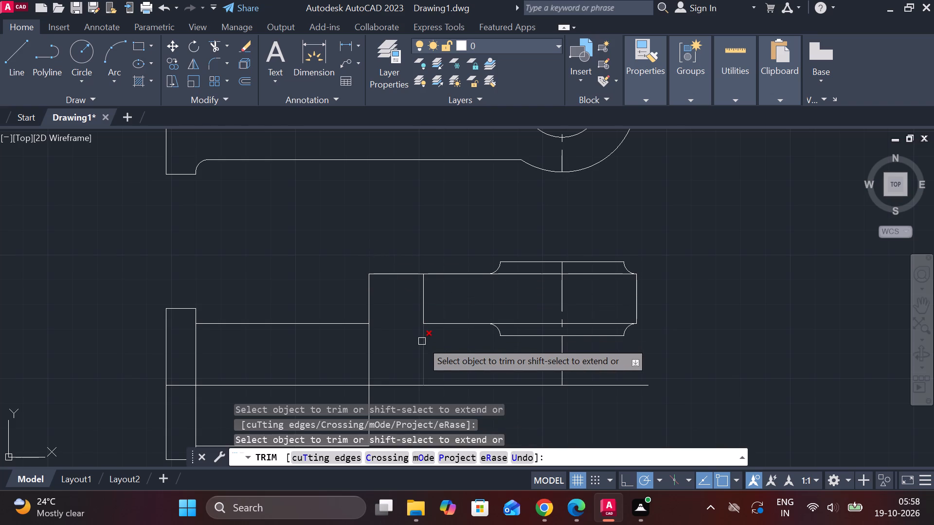
left_click(422, 341)
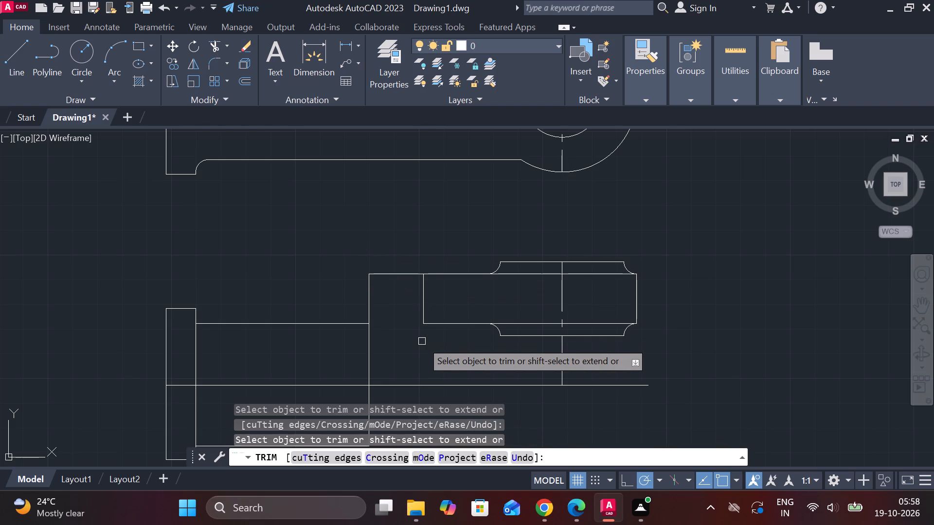
scroll(422, 341, "down", 2)
scroll(420, 349, "up", 2)
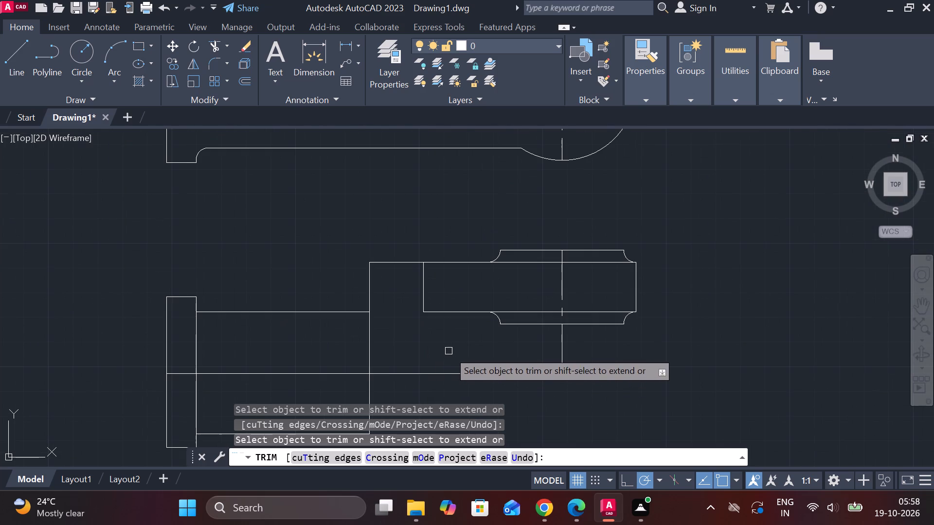
middle_click_drag(449, 351, 446, 309)
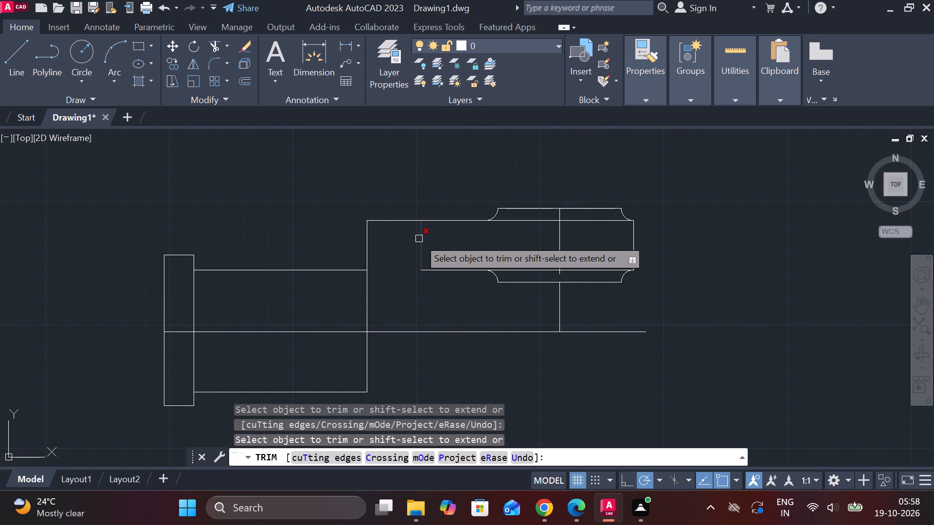
left_click(419, 239)
key("Escape")
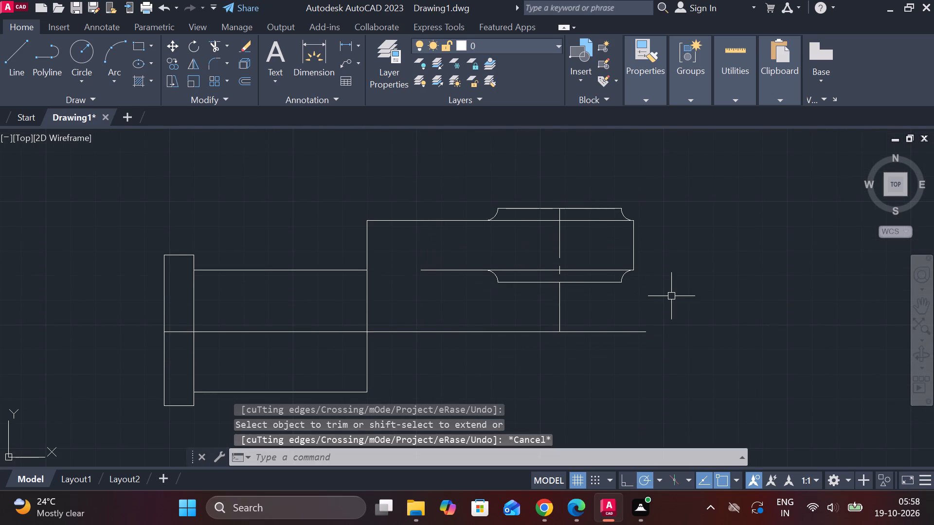
Mirror the upper fork arm's outline, including its strips and fillets, about the horizontal centre line, keeping the source objects.
left_click_drag(386, 185, 386, 185)
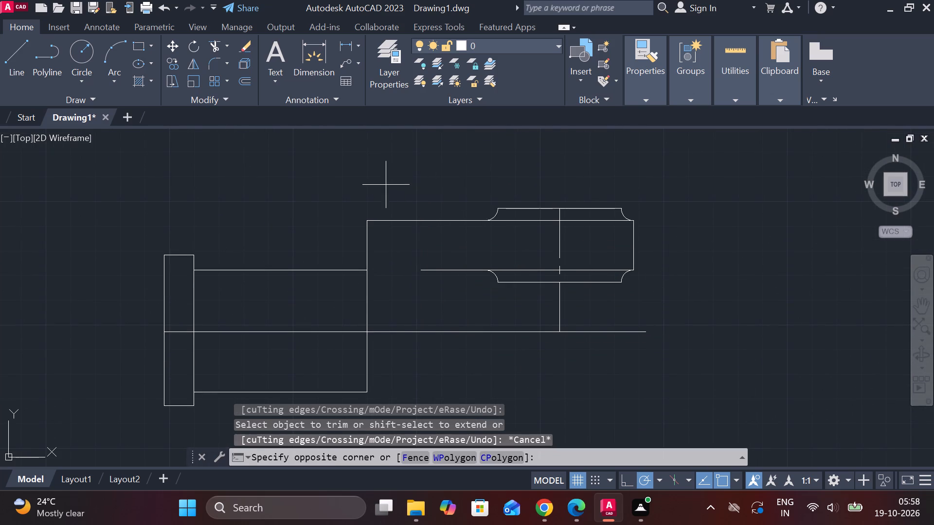
left_click_drag(386, 185, 400, 187)
left_click(696, 294)
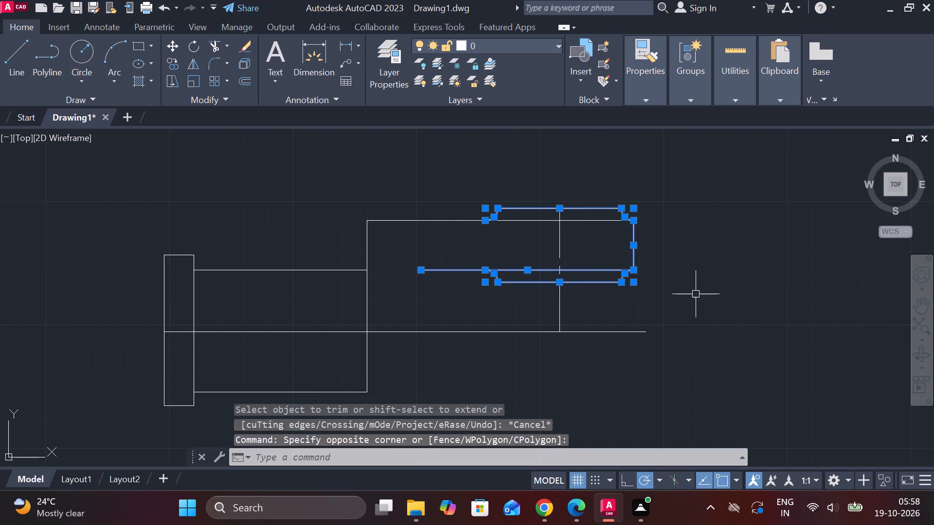
left_click(449, 219)
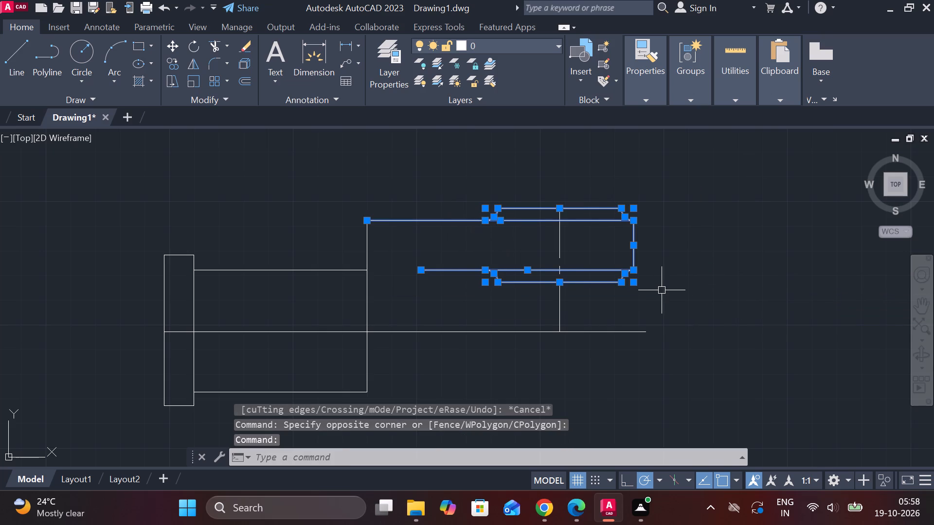
type("mi")
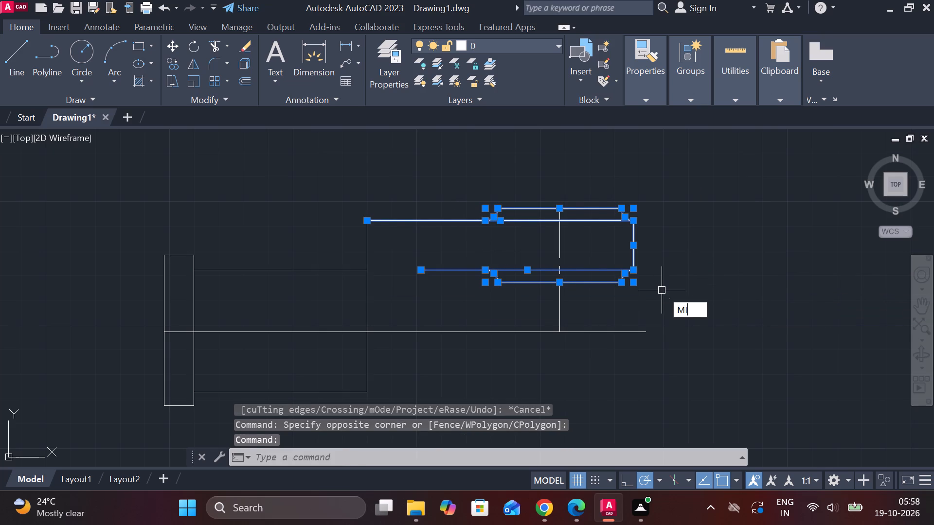
key("Return")
left_click(567, 329)
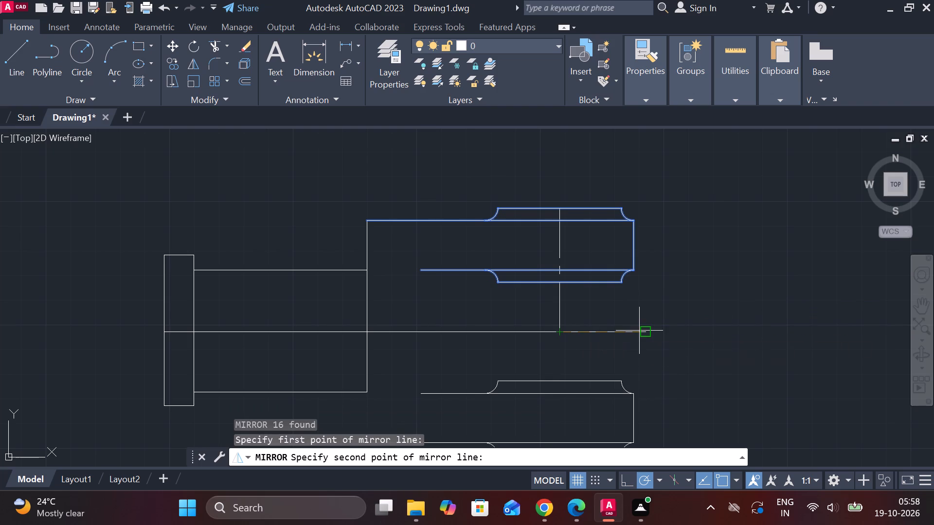
left_click(642, 332)
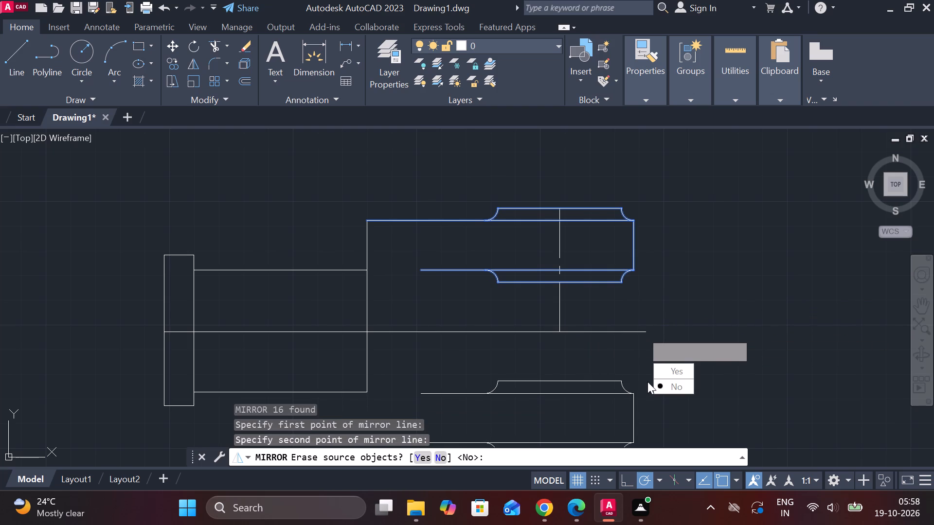
left_click_drag(658, 387, 642, 332)
middle_click_drag(642, 332, 645, 288)
middle_click_drag(646, 276, 647, 242)
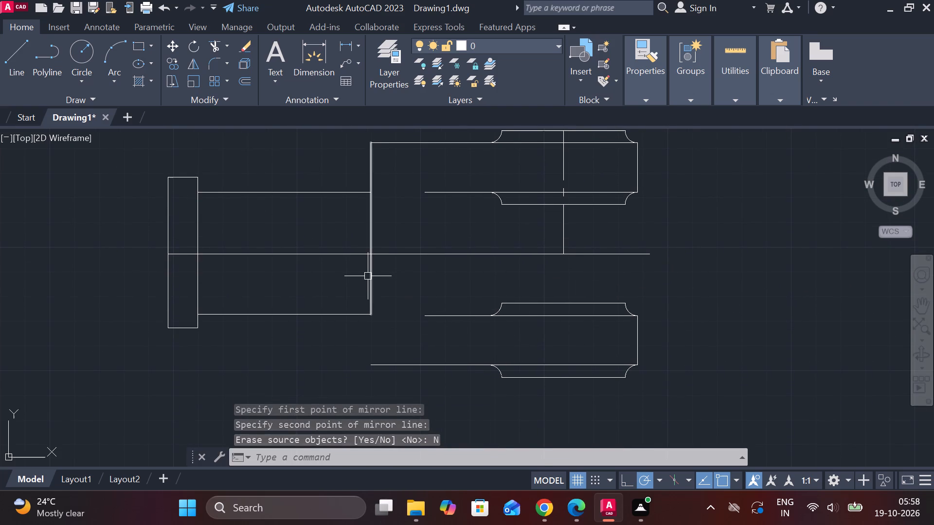
Lengthen the vertical line at the shank's end downward to the lower fork arm's outer edge.
left_click(374, 272)
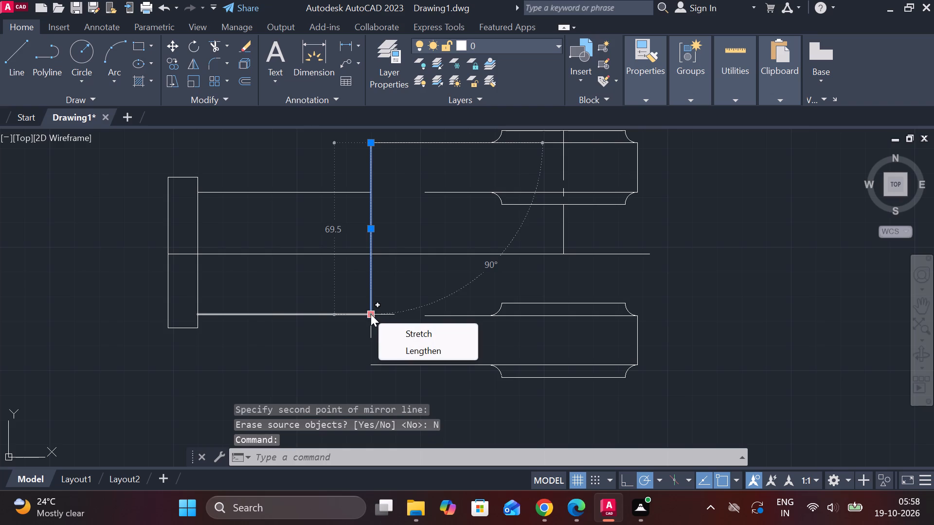
left_click(398, 350)
left_click(393, 370)
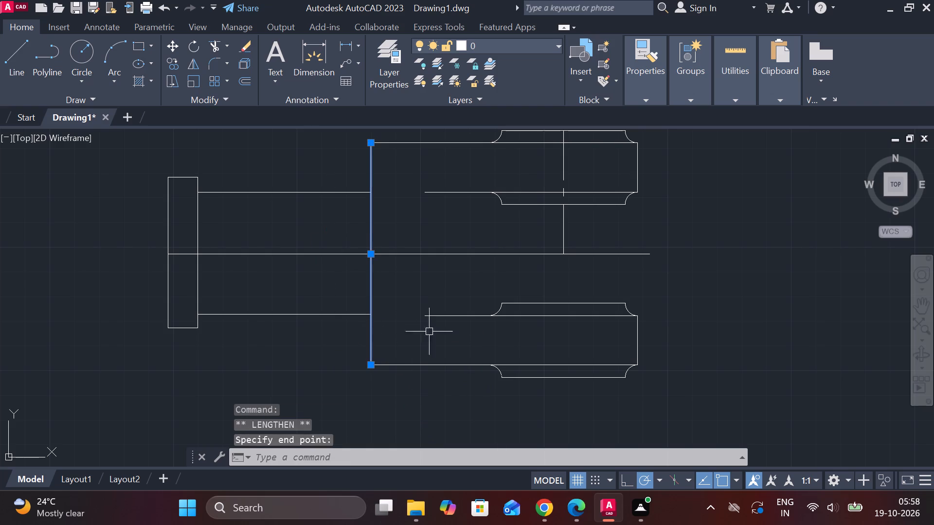
key("Escape")
Draw a vertical line joining the left ends of the two arms' inner edges to close the fork slot.
key("l")
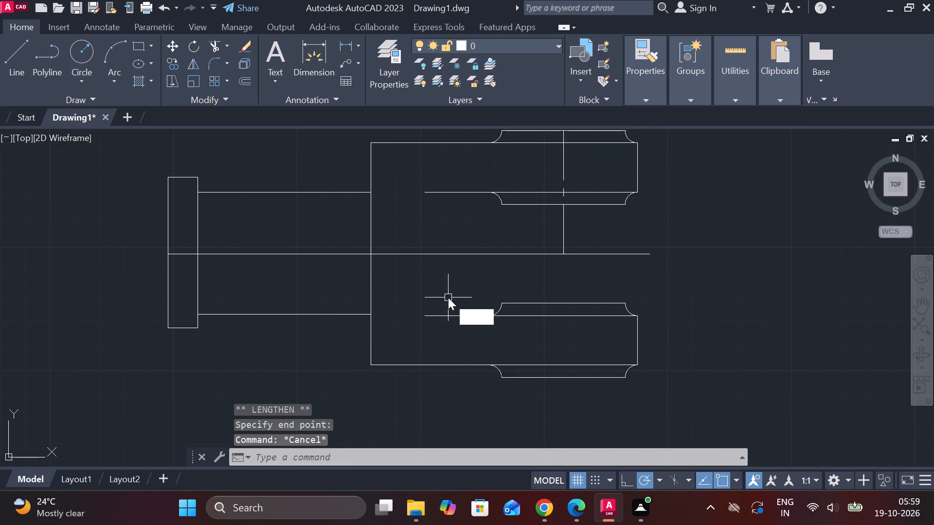
key("Return")
left_click(422, 200)
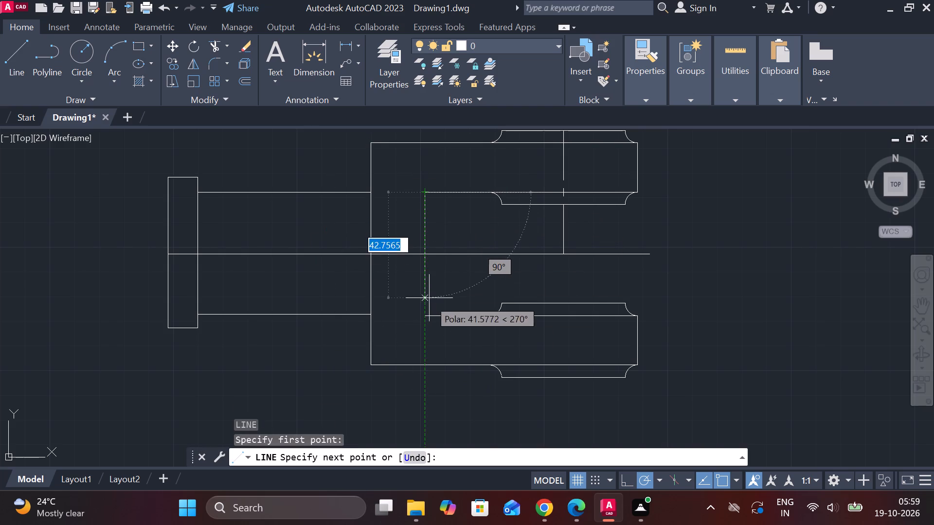
left_click(424, 320)
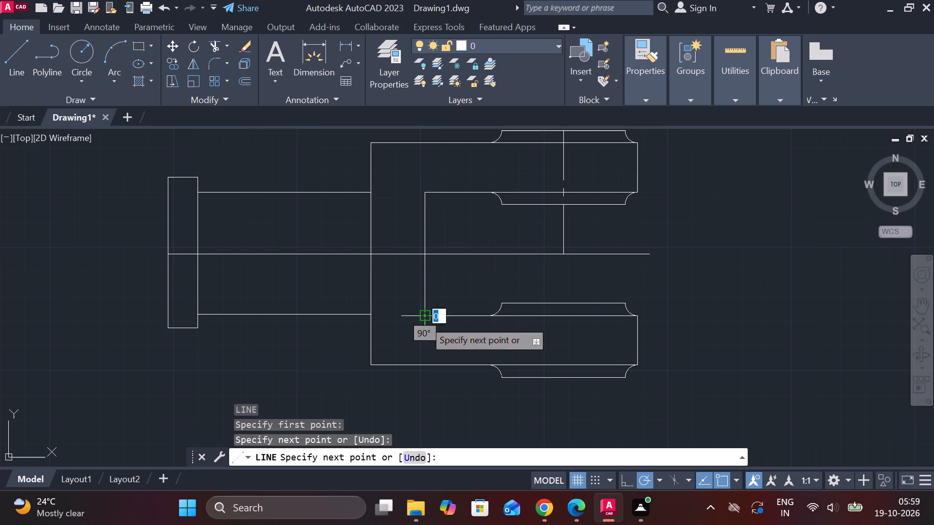
key("Escape")
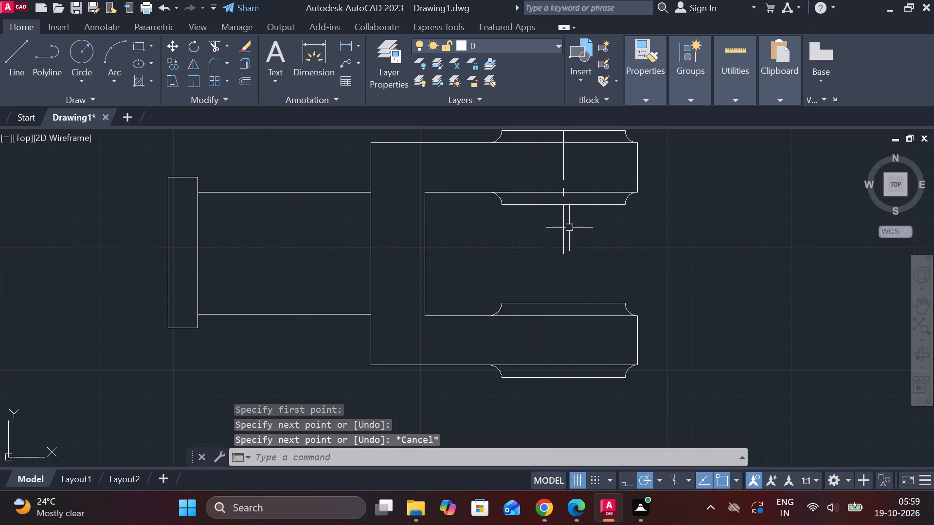
Lengthen the fork's vertical centre line downward through the lower arm and past its outer edge.
left_click(566, 224)
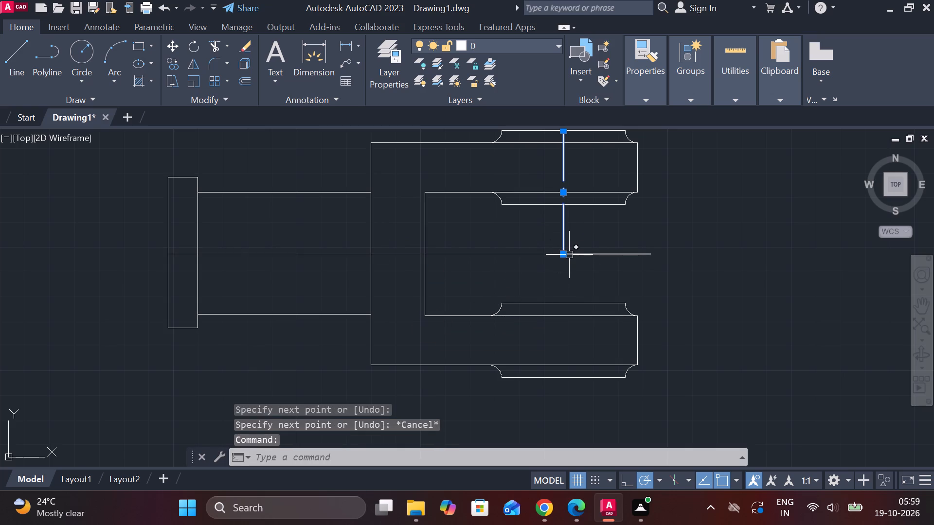
left_click(592, 292)
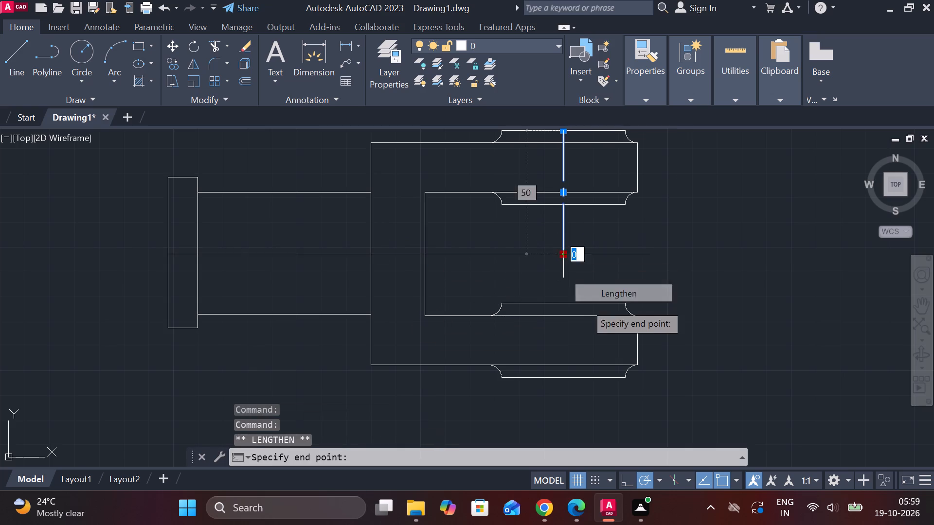
middle_click_drag(576, 396, 563, 368)
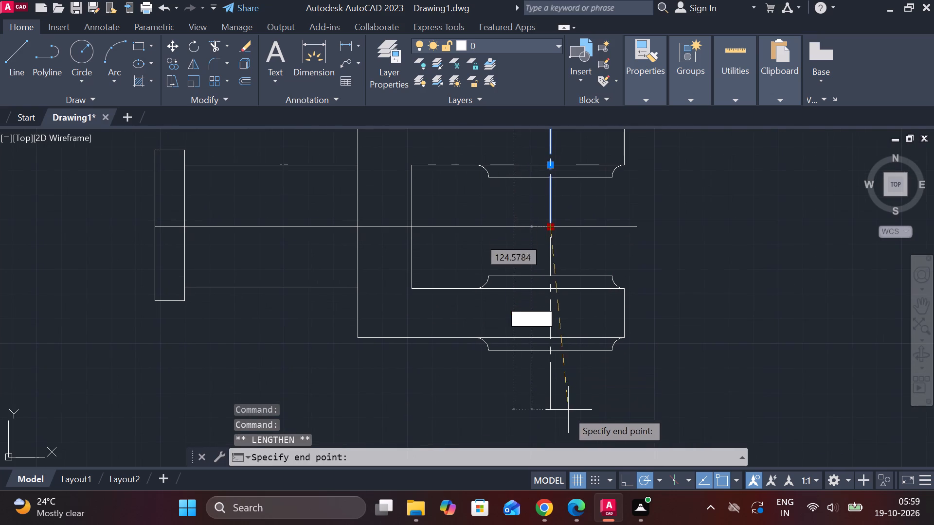
left_click(561, 414)
key("Escape")
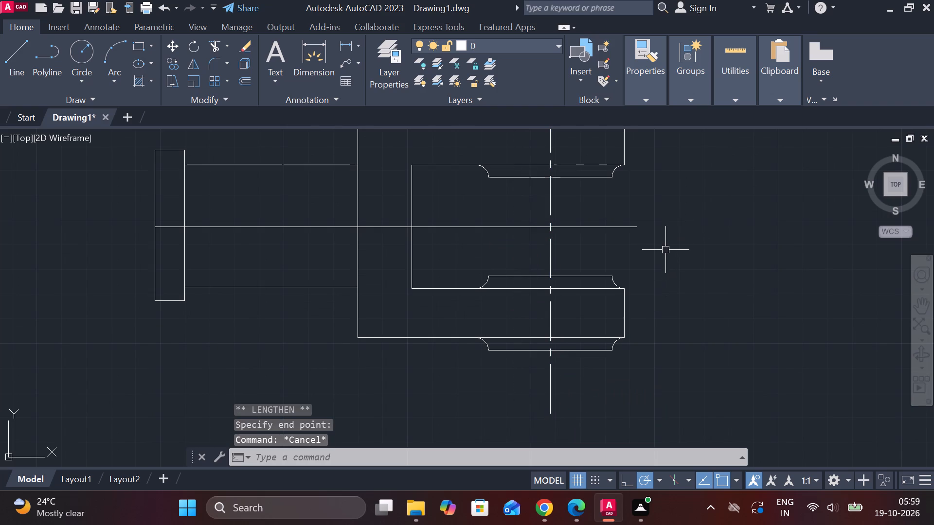
Fillet the fork slot's upper inner corner with radius 5.
middle_click_drag(622, 249, 668, 320)
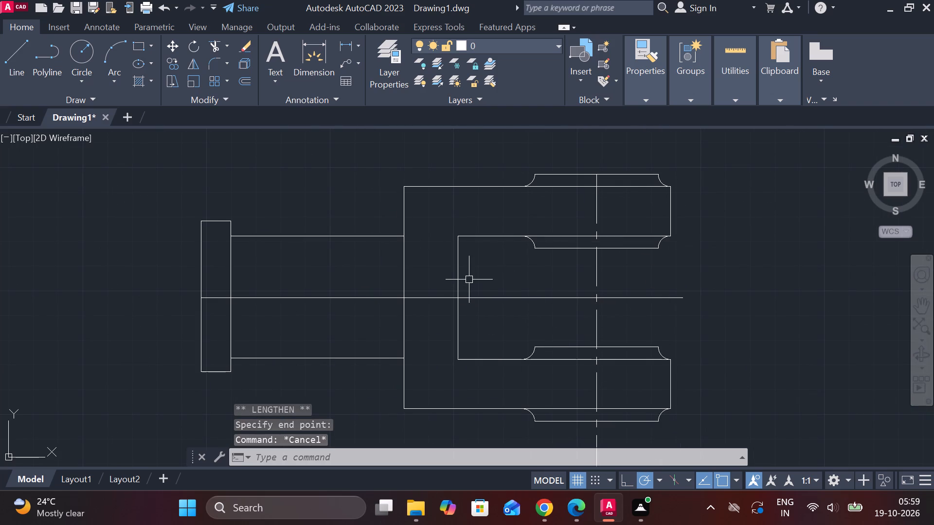
type("f r 5")
key("space")
left_click(457, 244)
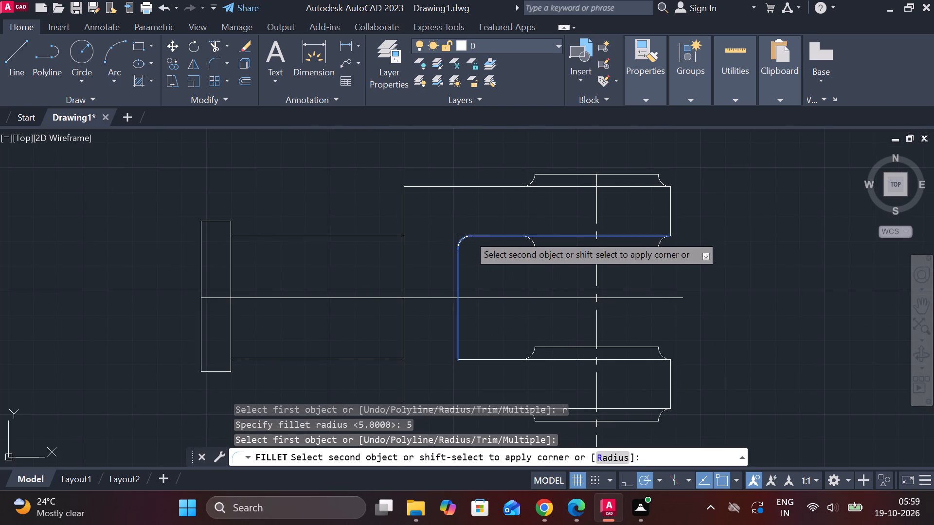
left_click(468, 235)
Fillet the fork slot's lower inner corner with radius 5.
key("space")
left_click(453, 336)
left_click(455, 342)
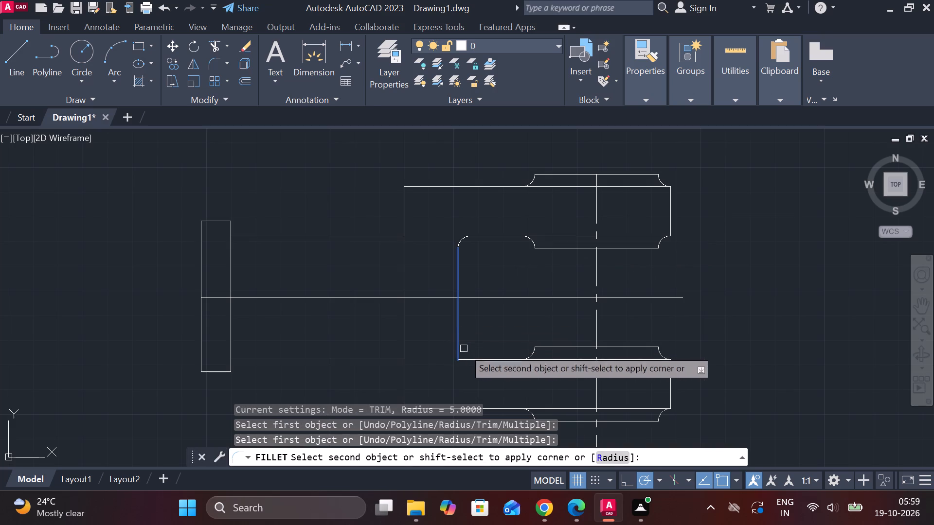
left_click(467, 358)
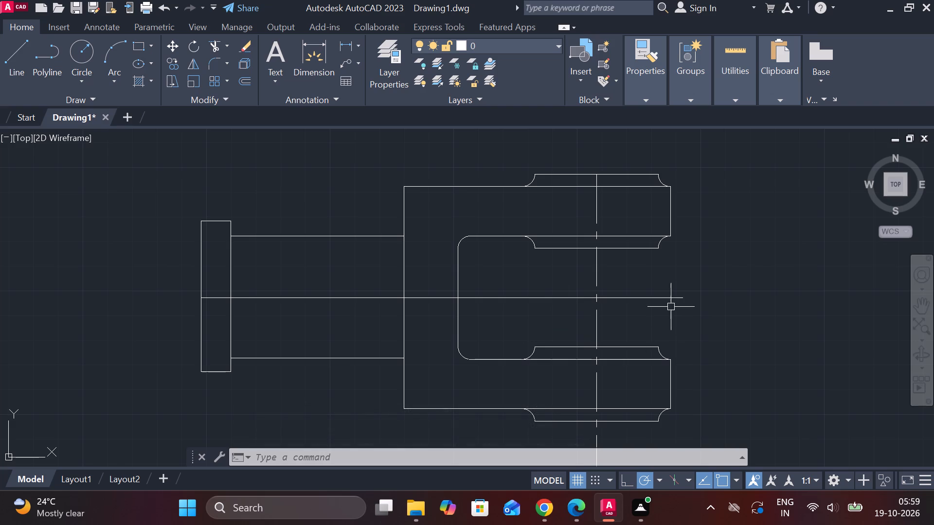
key("Escape")
Draw a horizontal line 12.5 above the centre line, from the flange's outer face to the fork slot's inner vertical edge.
middle_click_drag(490, 308, 585, 305)
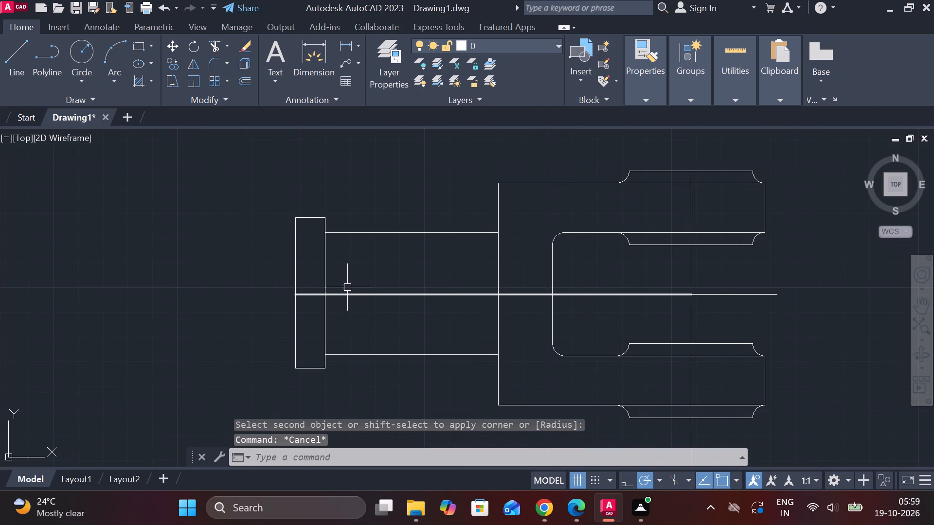
key("l")
key("Return")
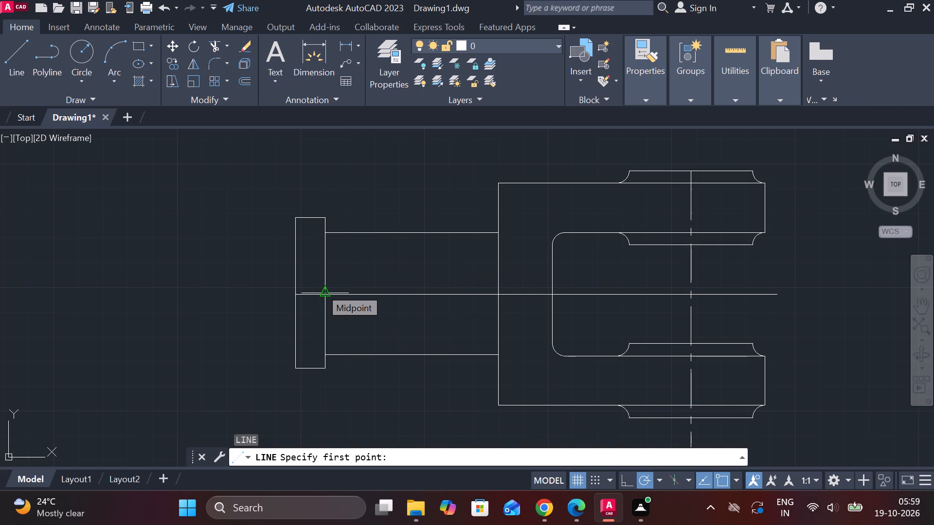
key("Escape")
key("space")
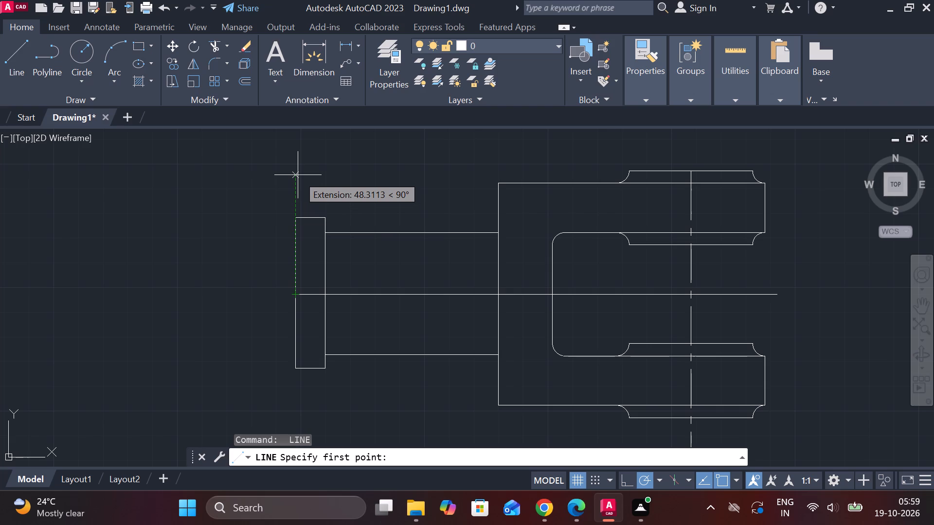
type("12.5")
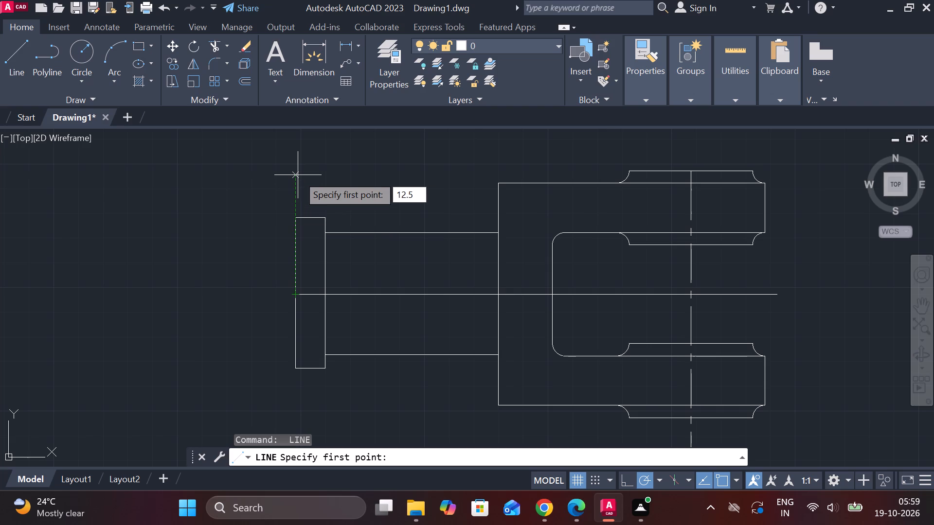
key("Return")
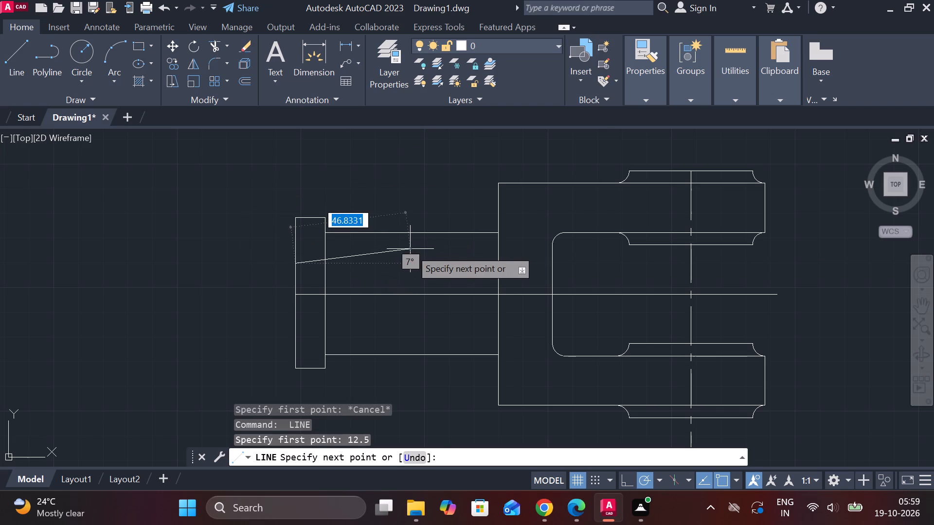
left_click(548, 259)
key("Escape")
Draw a horizontal line 12.5 below the centre line, from the flange's outer face to the vertical line at the shank's end.
key("space")
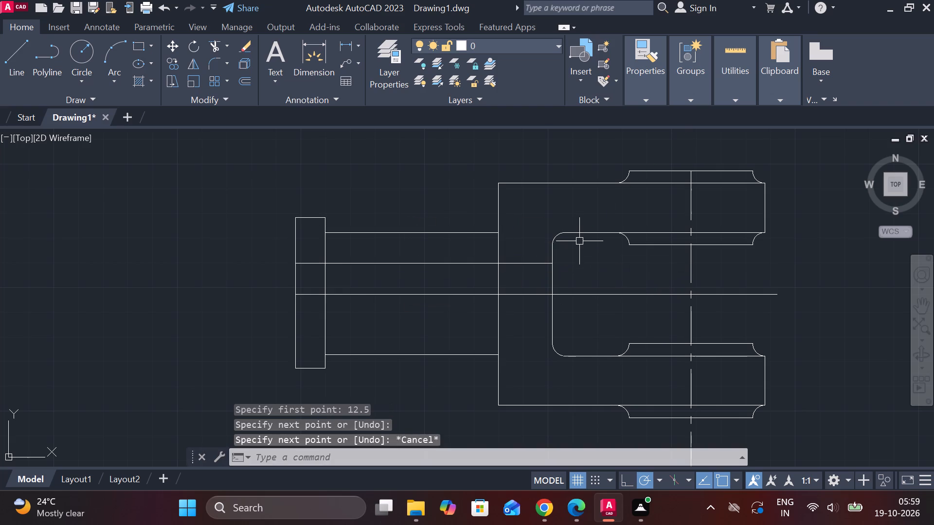
middle_click_drag(394, 311, 436, 272)
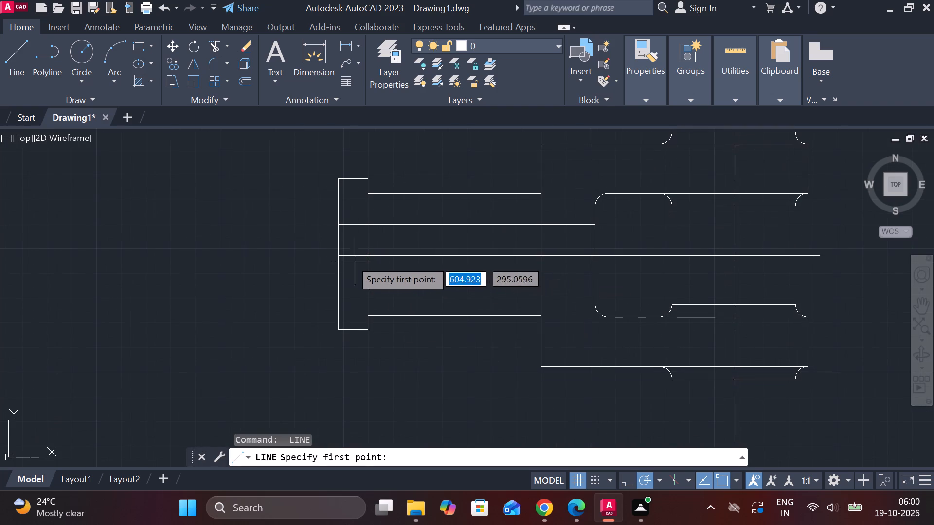
type("12")
type(".5")
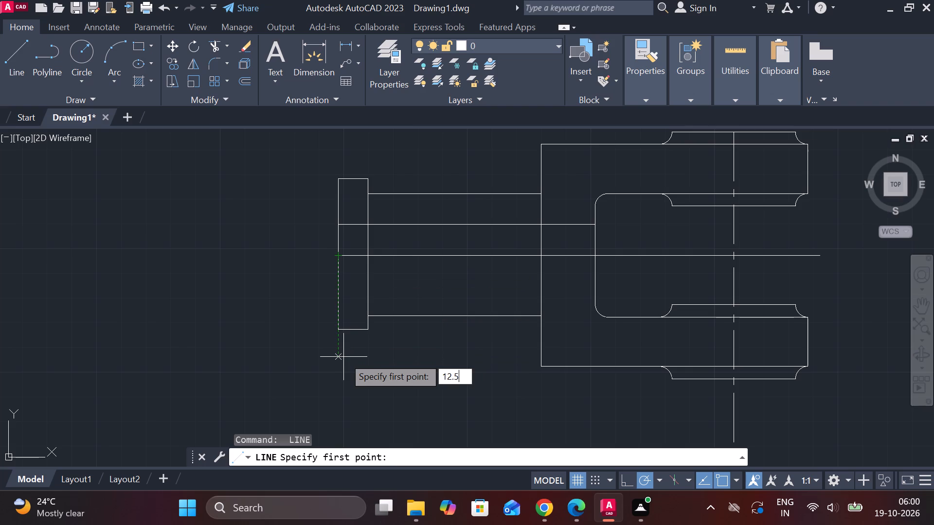
key("space")
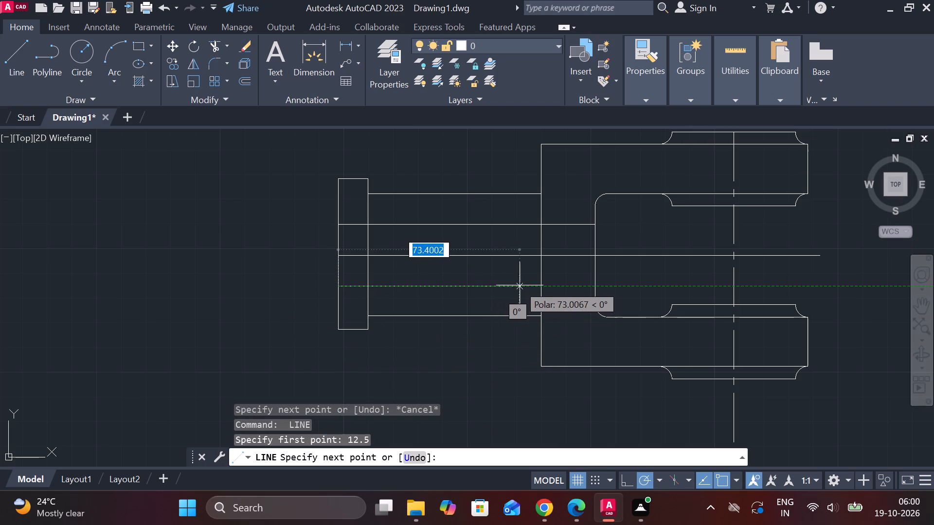
left_click(541, 287)
key("Escape")
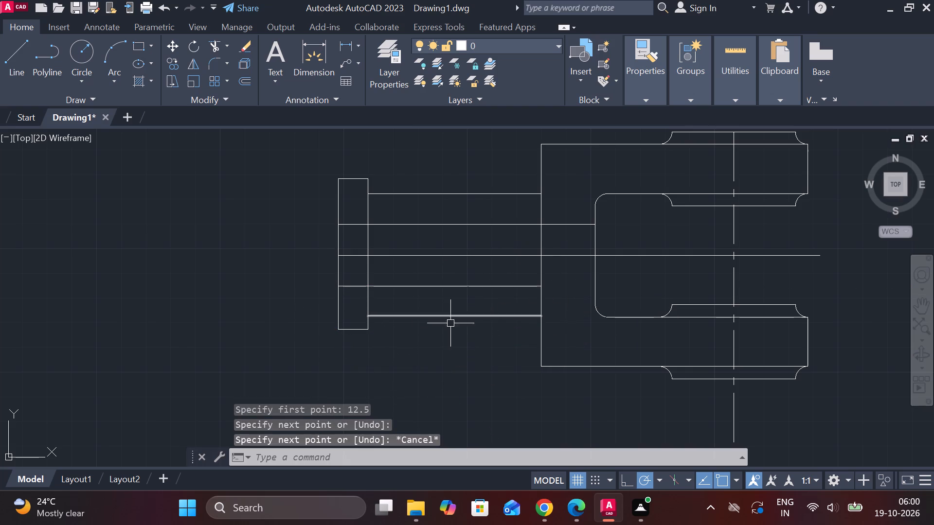
Lengthen the line below the centre line by 22 to reach the fork slot's inner vertical edge.
left_click(418, 287)
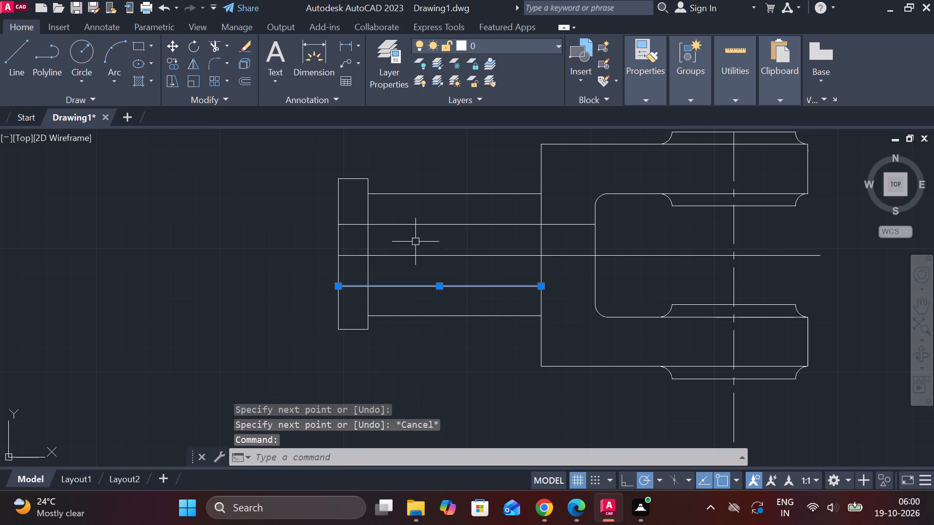
key("Escape")
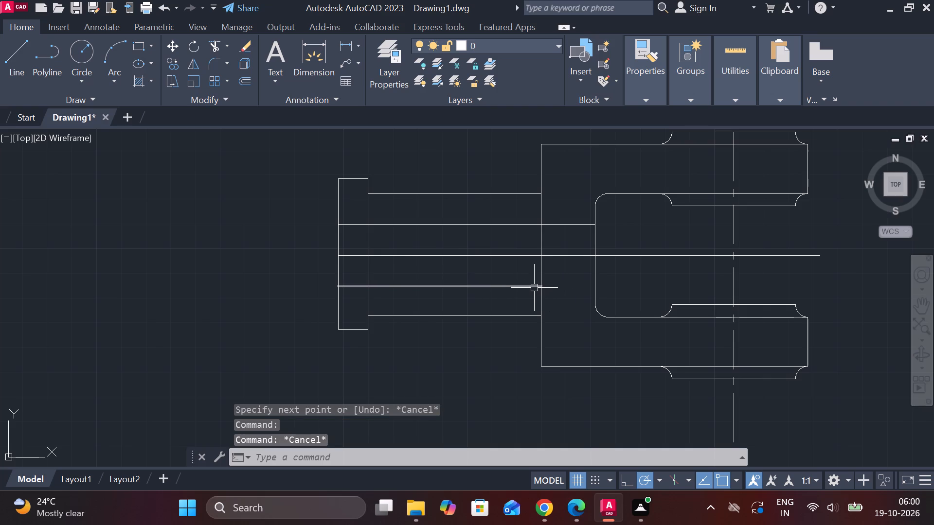
left_click(533, 288)
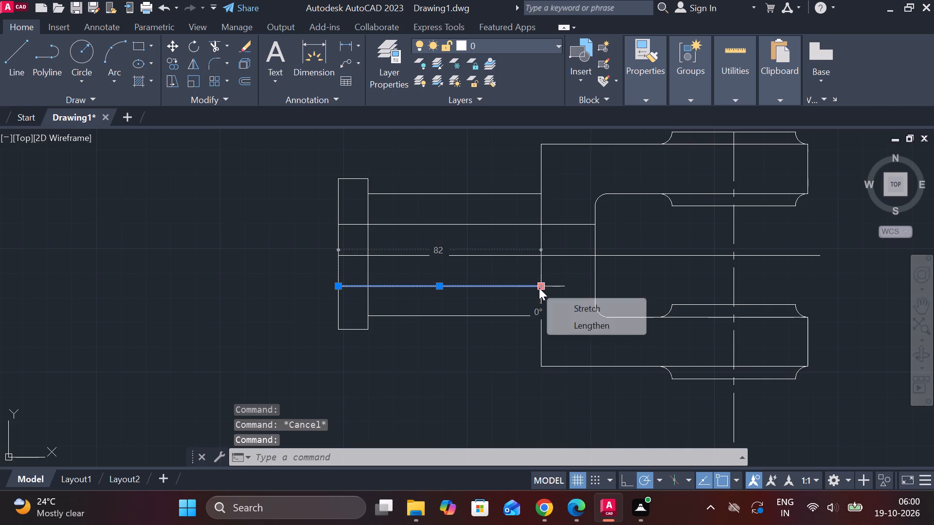
left_click(579, 322)
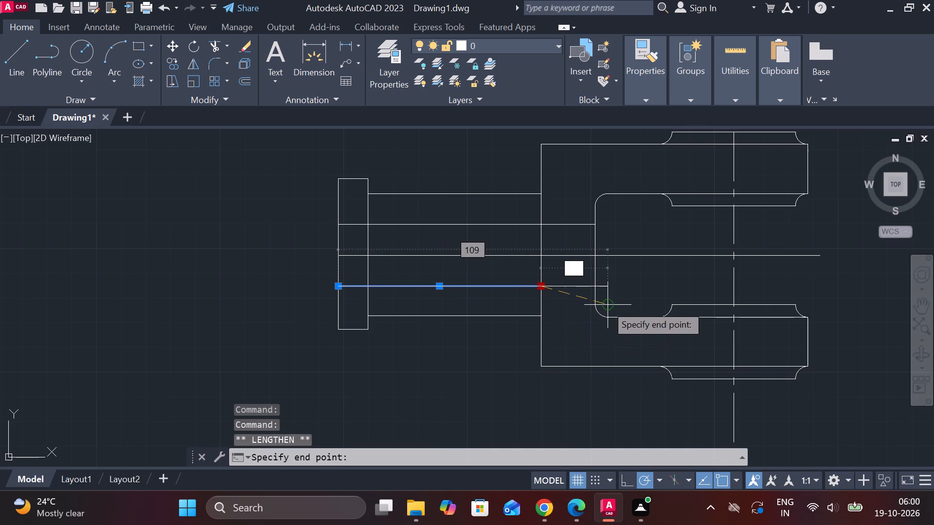
left_click(595, 281)
key("Escape")
Load the DASHED linetype from acadiso.lin into the drawing.
left_click(523, 285)
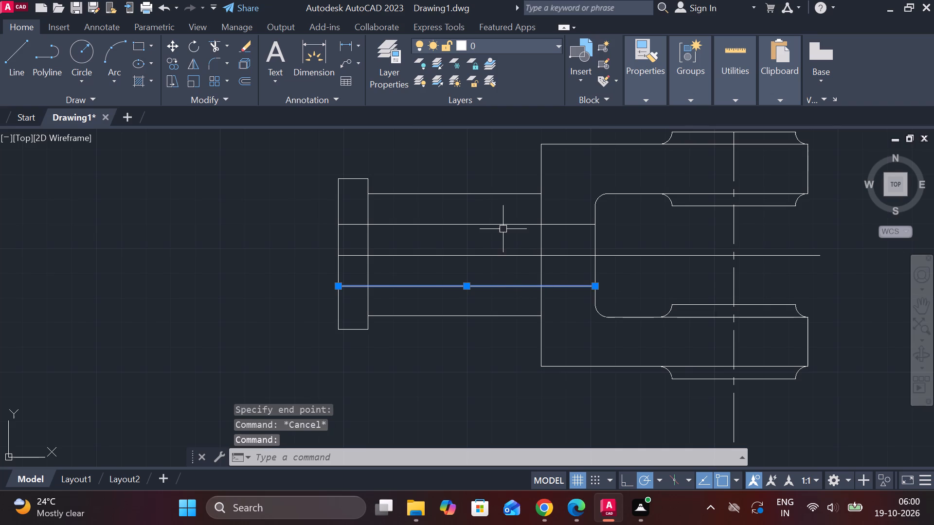
left_click(501, 225)
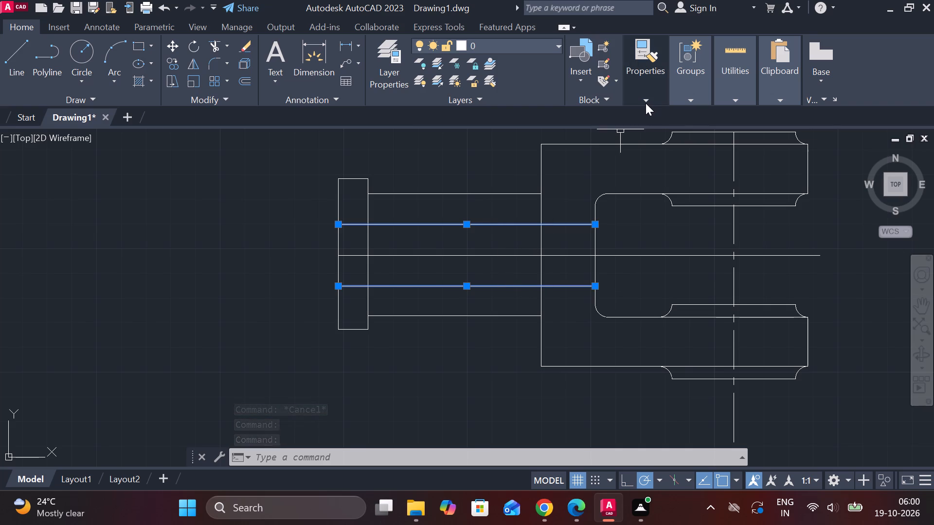
left_click(654, 99)
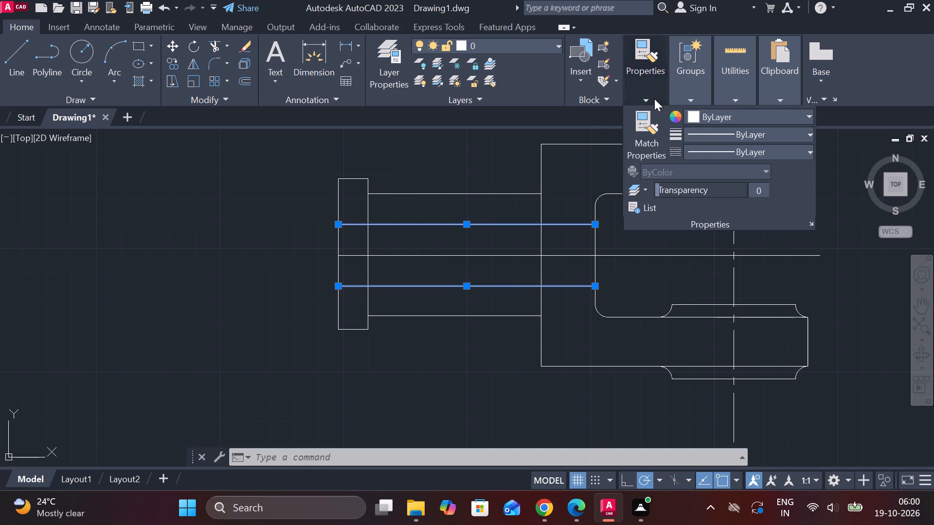
left_click(756, 155)
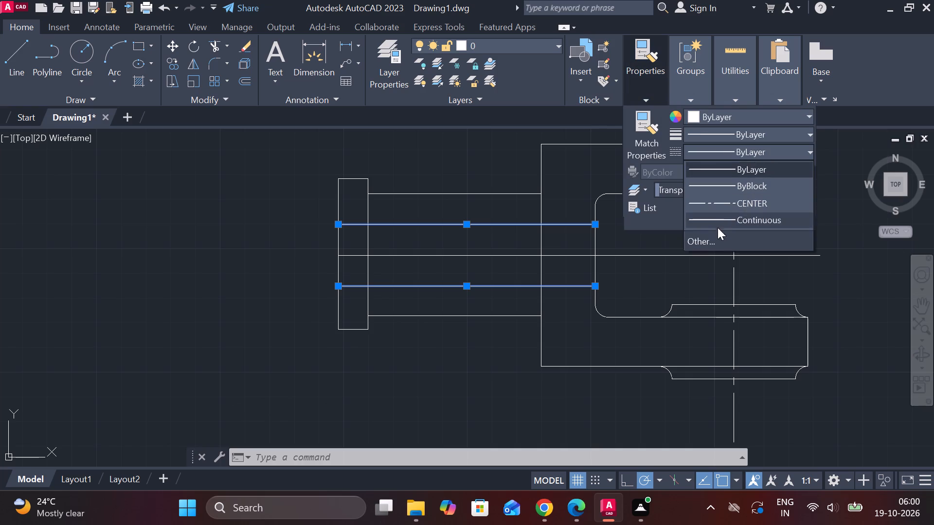
left_click(708, 240)
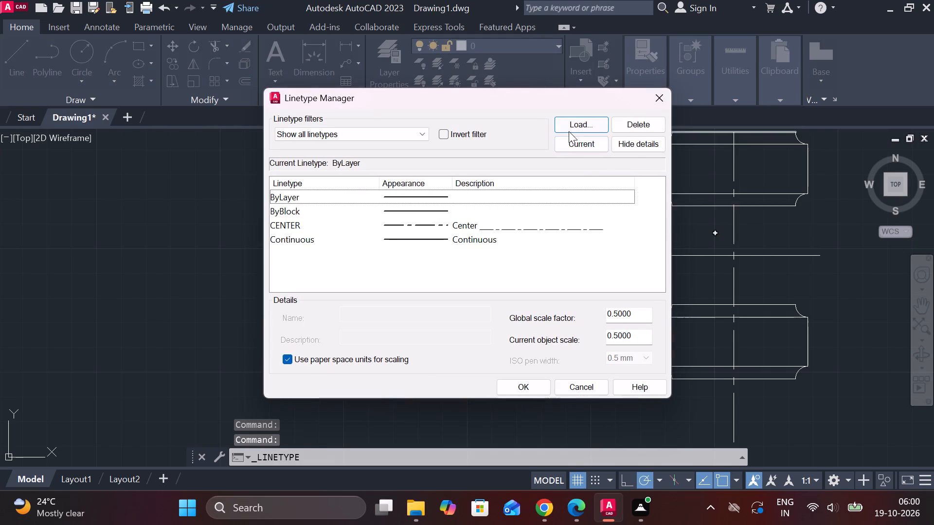
left_click(569, 131)
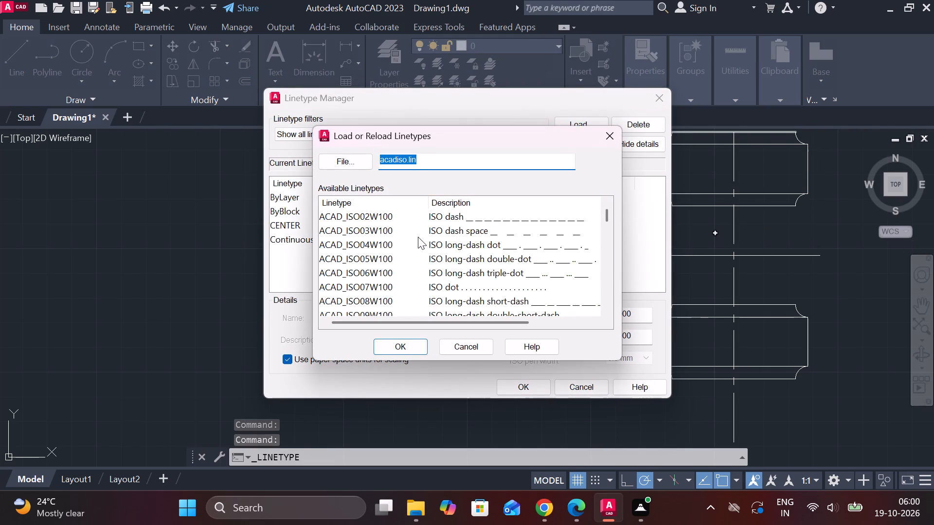
scroll(414, 237, "down", 5)
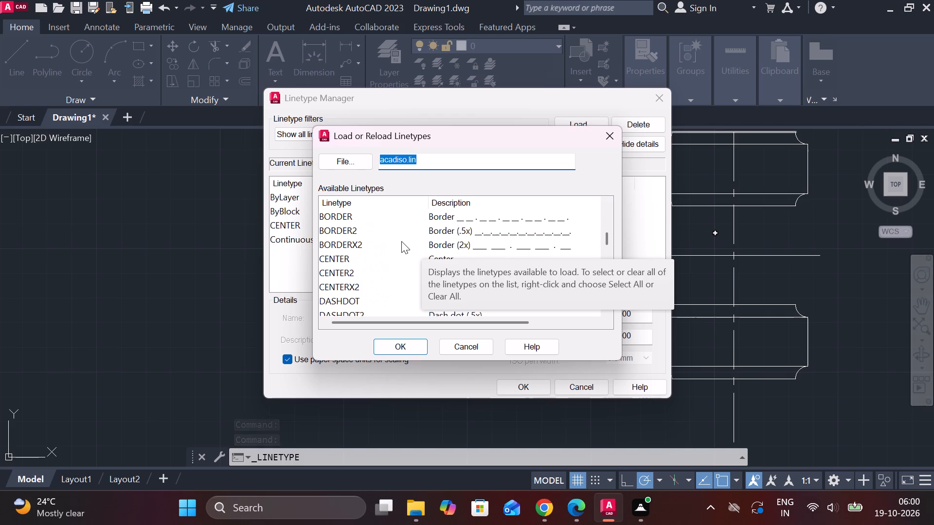
scroll(401, 241, "down", 2)
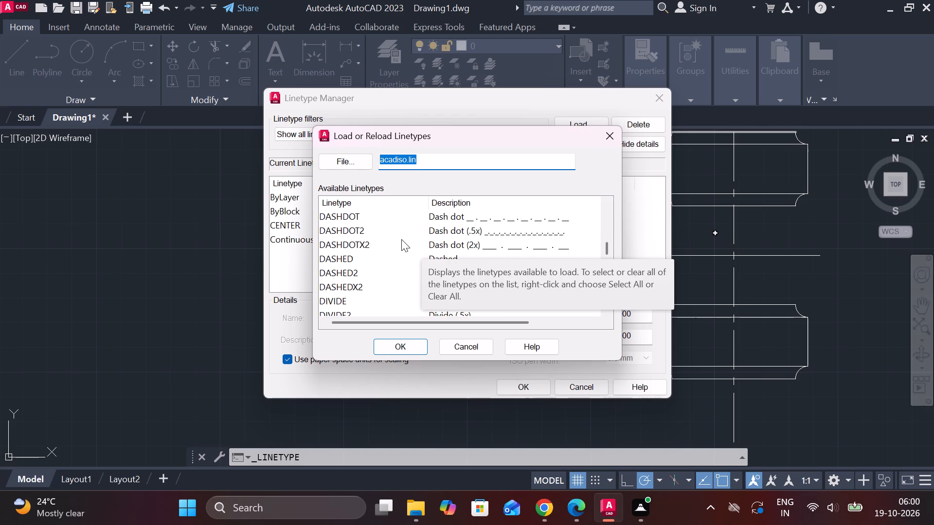
left_click(340, 257)
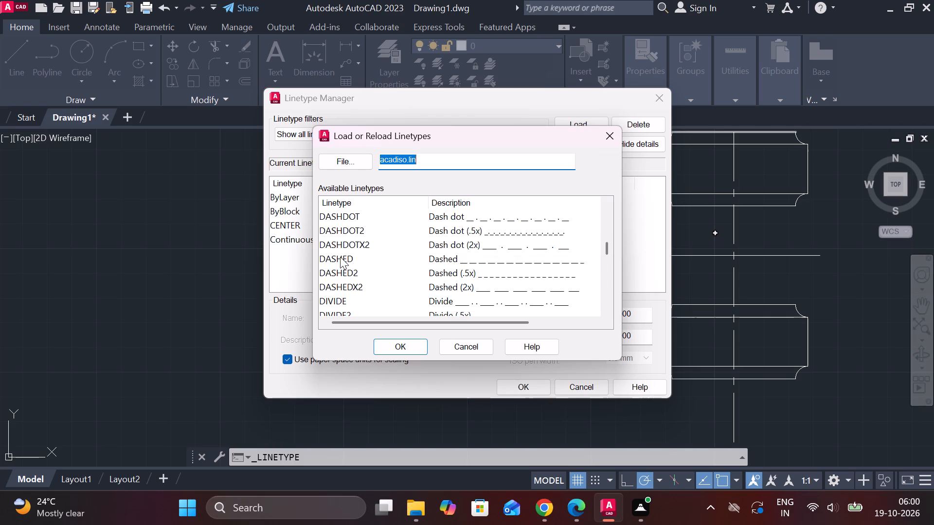
left_click(389, 354)
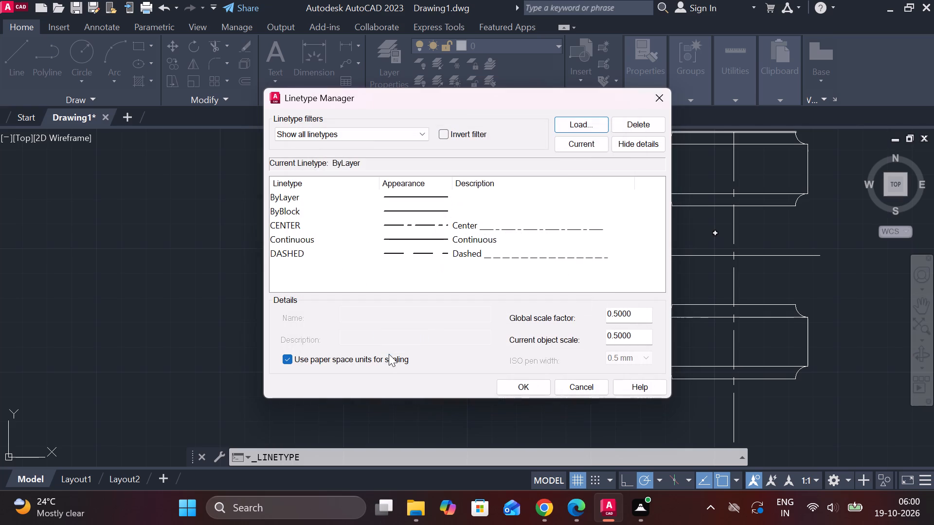
left_click(530, 389)
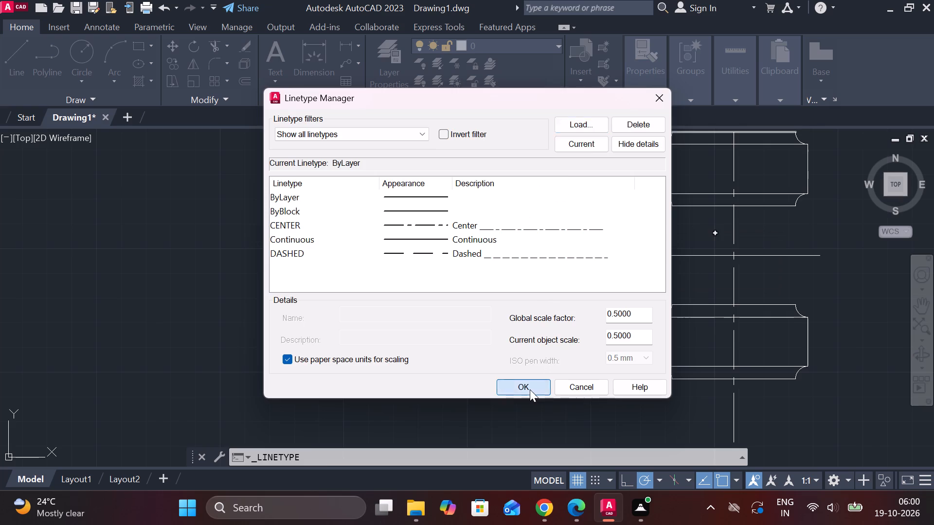
Assign the DASHED linetype to the two horizontal bore lines above and below the centre line.
left_click(459, 229)
left_click(459, 228)
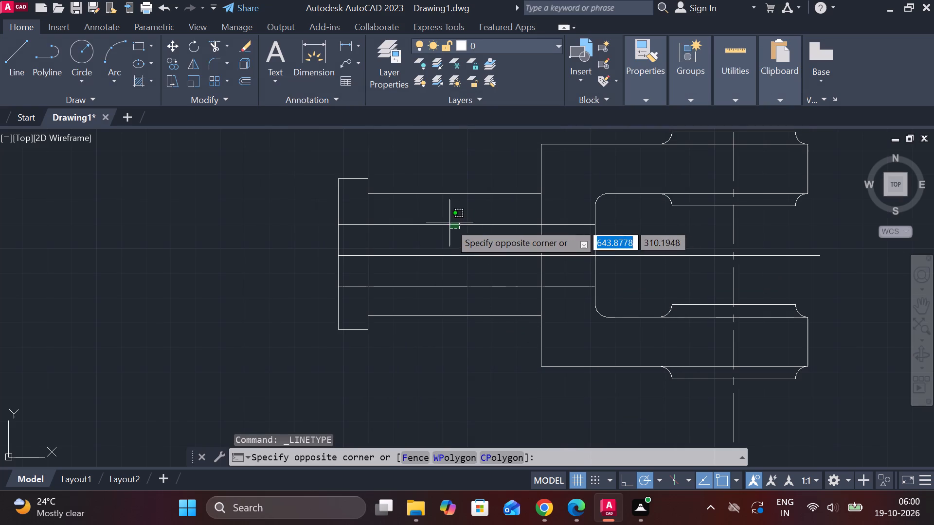
left_click(449, 224)
left_click(451, 286)
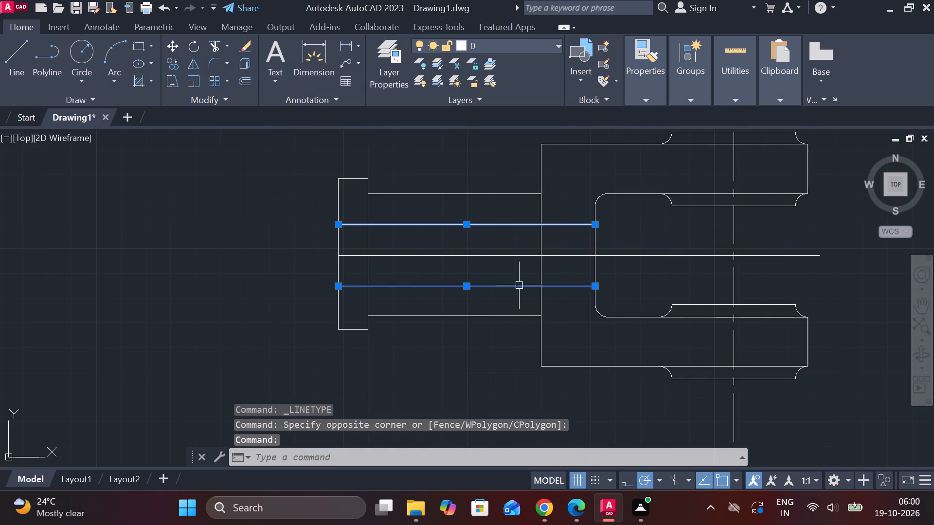
left_click(645, 104)
left_click(726, 150)
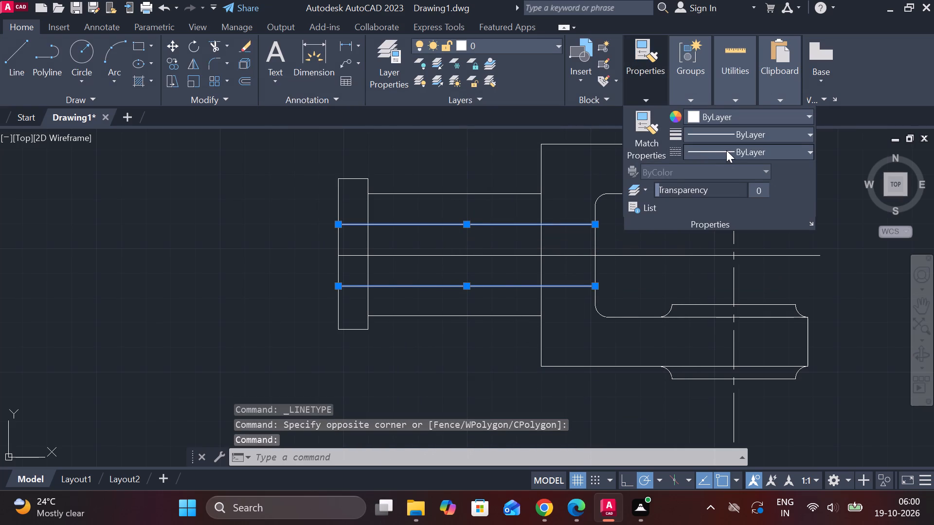
left_click(725, 235)
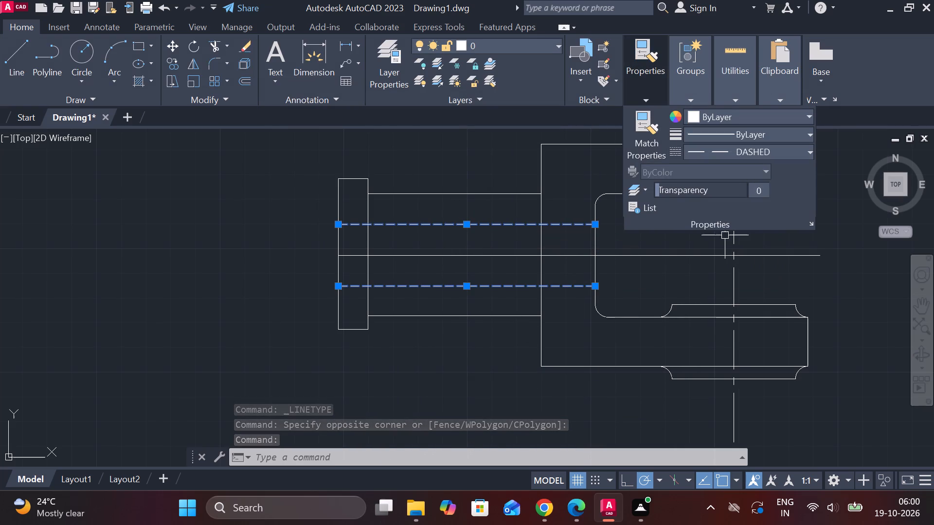
key("Escape")
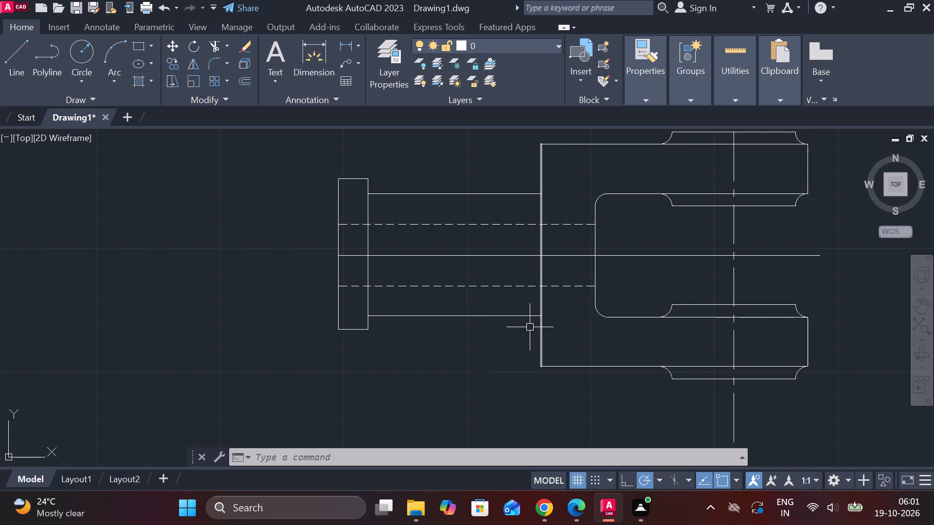
Fillet the corner between the lower shank line and the fork's vertical edge with radius 10.
type("f r")
key("space")
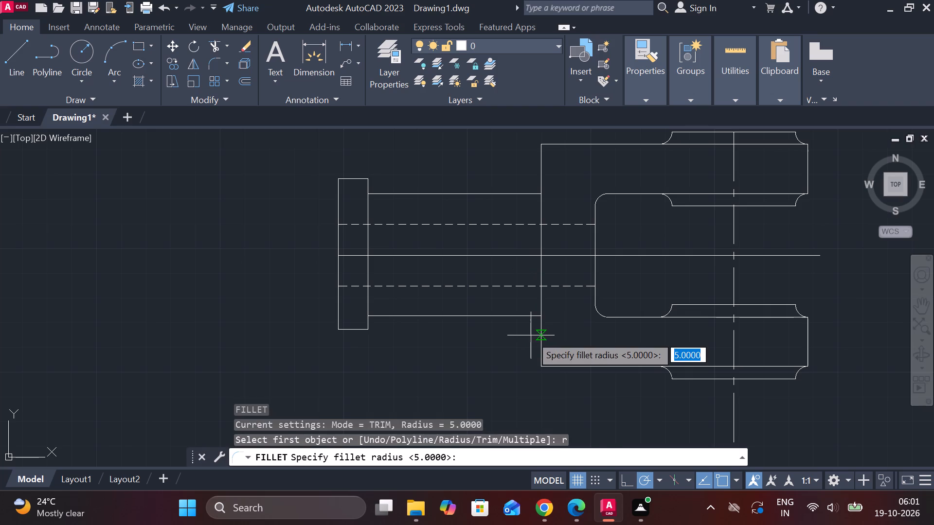
type("10")
key("Return")
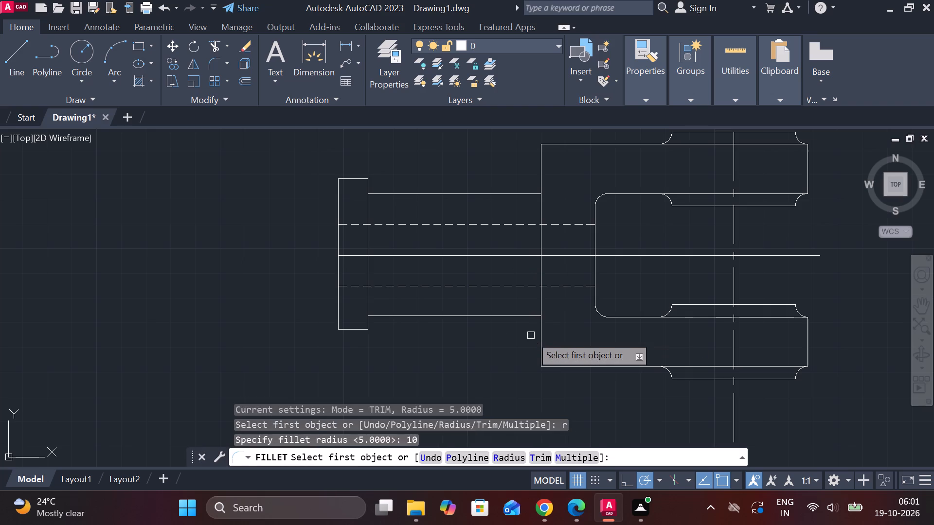
left_click(519, 318)
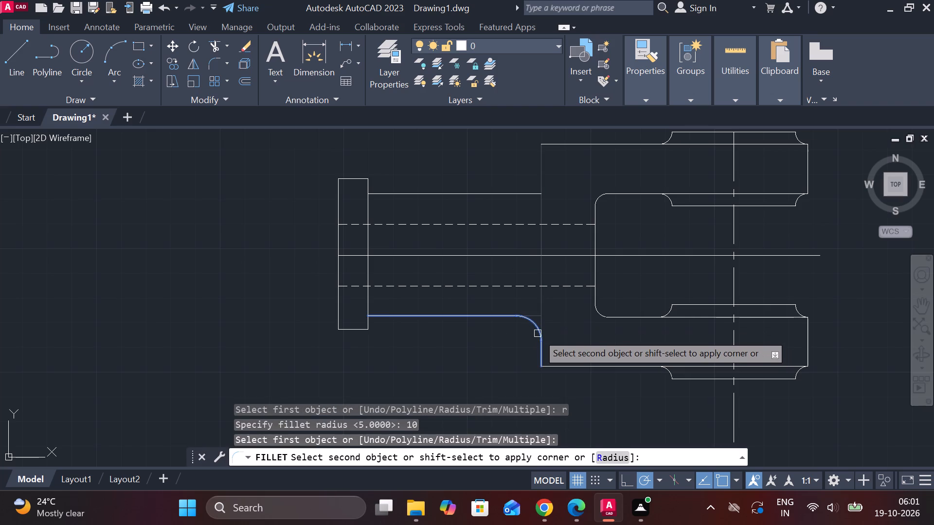
left_click(538, 333)
key("Escape")
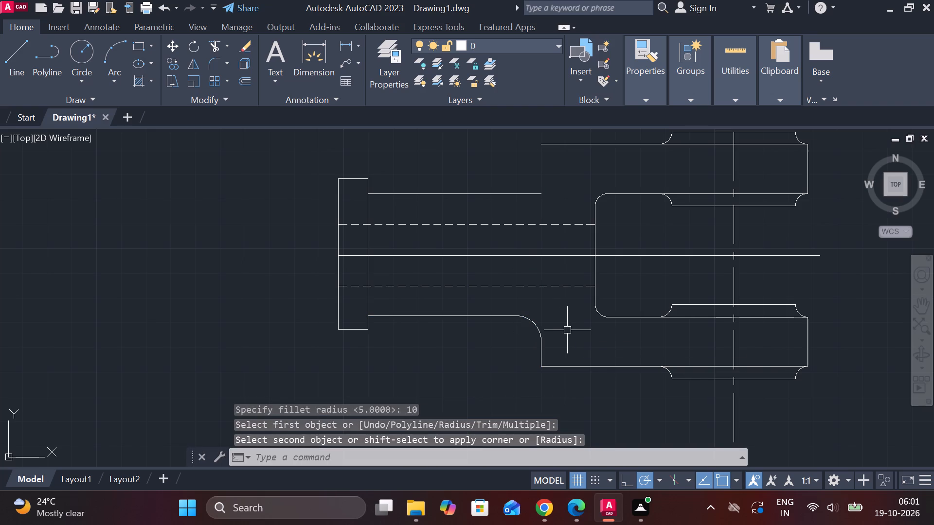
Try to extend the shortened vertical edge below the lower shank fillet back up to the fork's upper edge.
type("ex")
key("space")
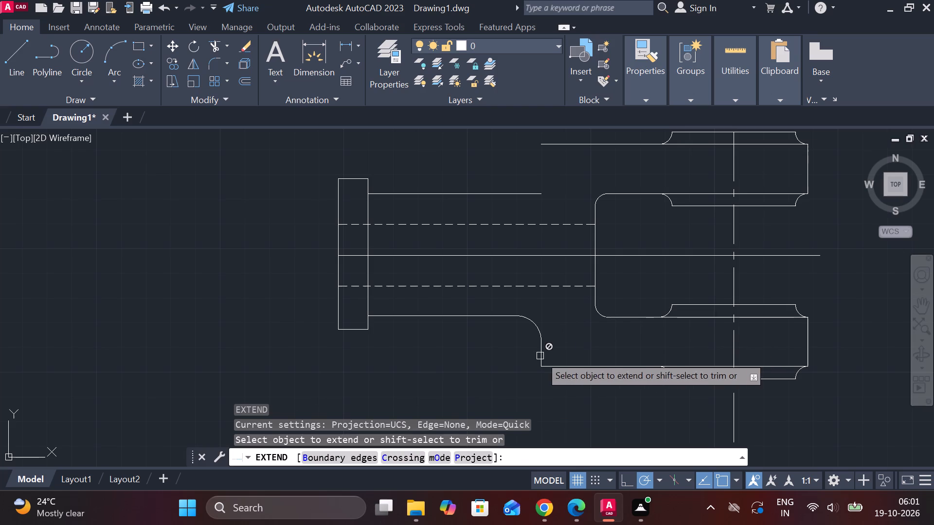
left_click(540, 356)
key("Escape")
Draw a vertical line from the fork's upper outer corner down to the end of the lower shank fillet.
key("l")
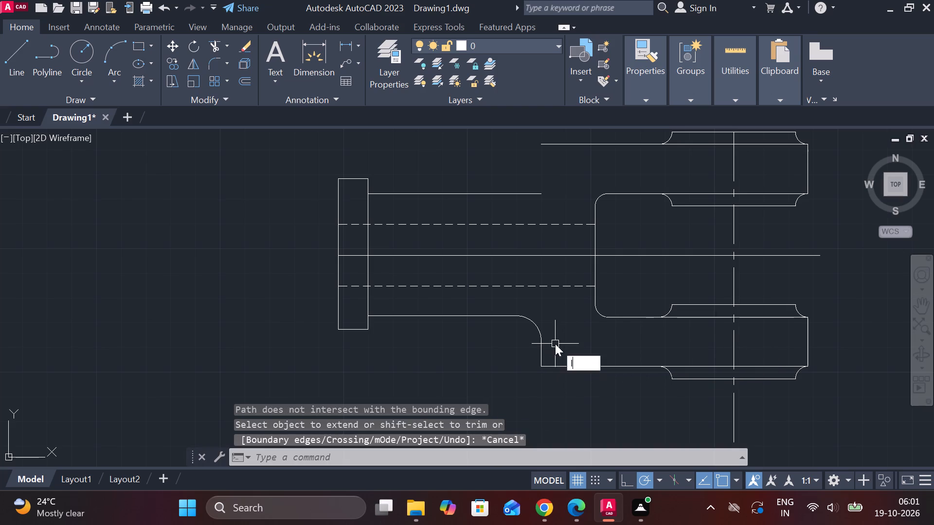
key("Return")
left_click(541, 150)
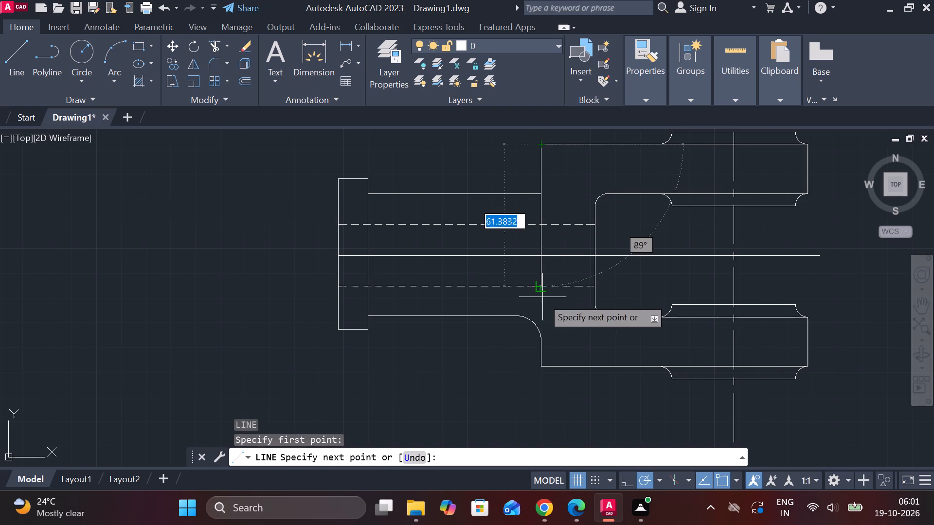
left_click(542, 342)
key("Escape")
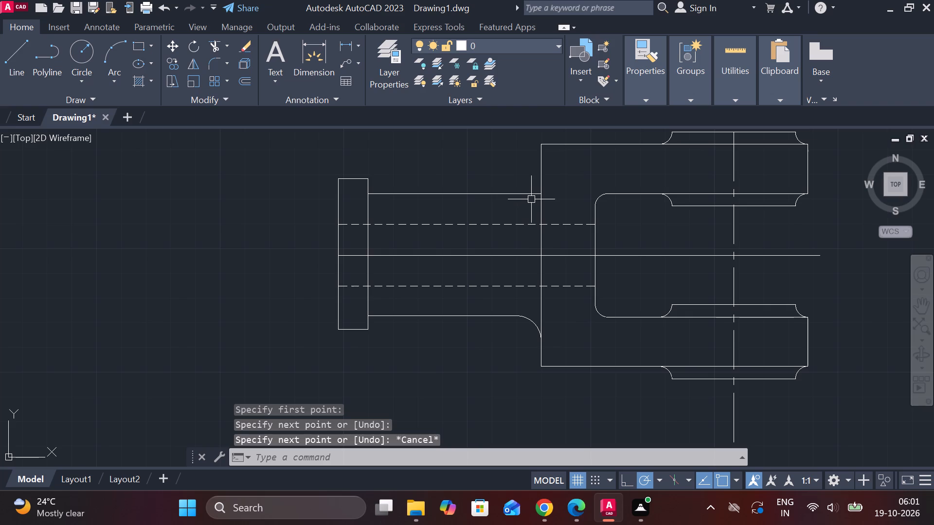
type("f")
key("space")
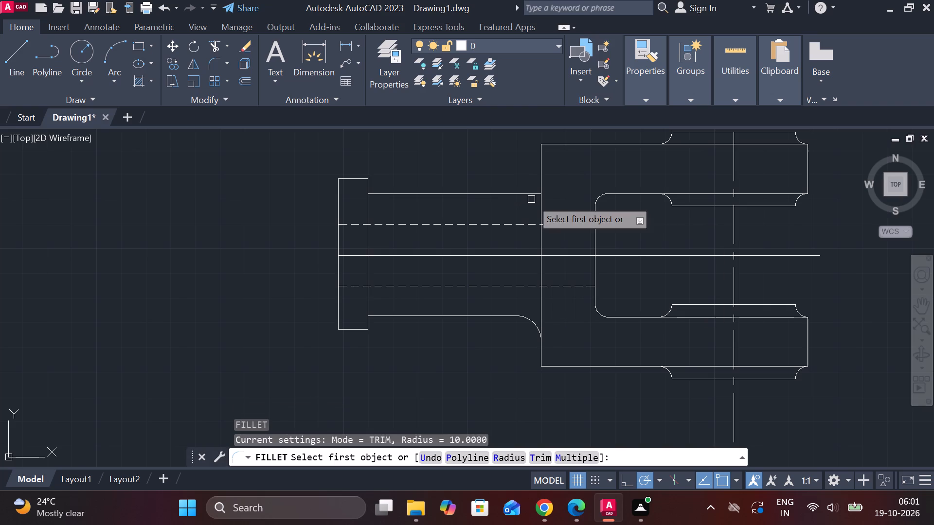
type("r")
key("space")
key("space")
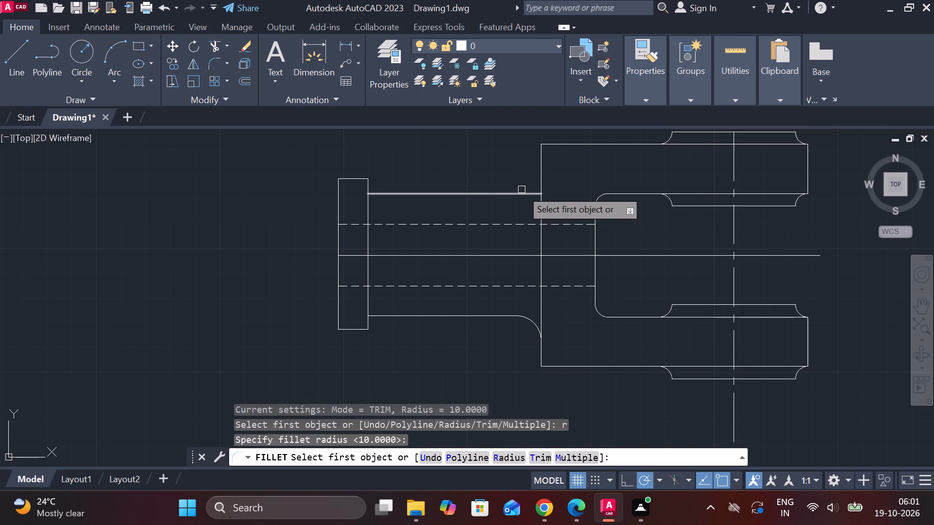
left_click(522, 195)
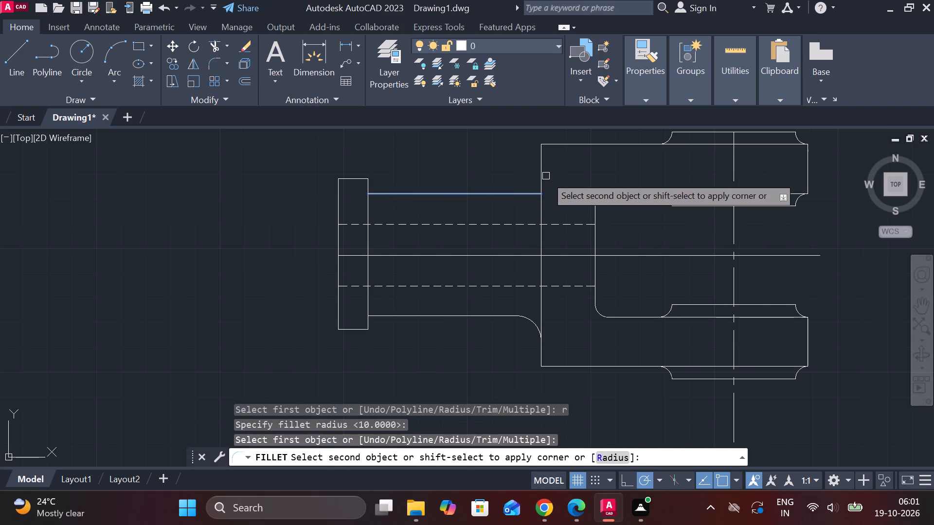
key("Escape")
Trim the fork's vertical edge between the upper shank line and the upper dashed bore line.
type("tr")
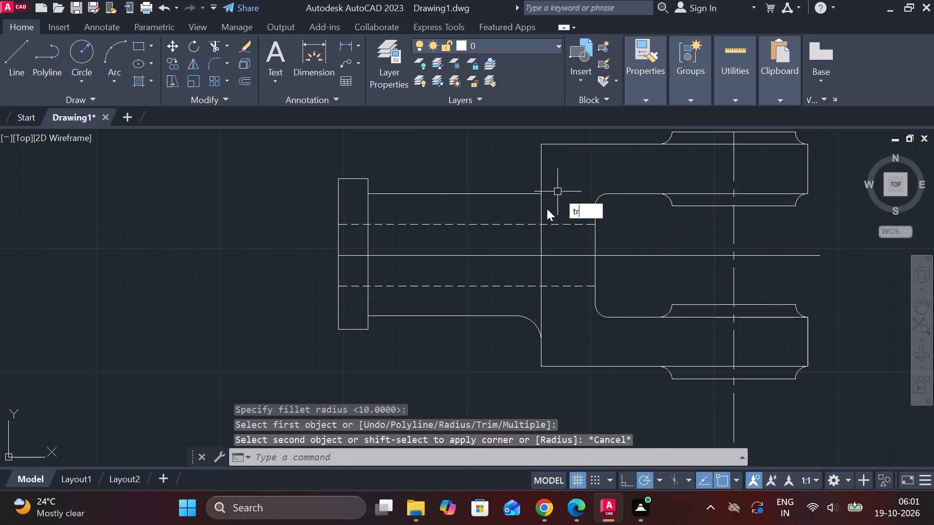
key("space")
left_click(544, 208)
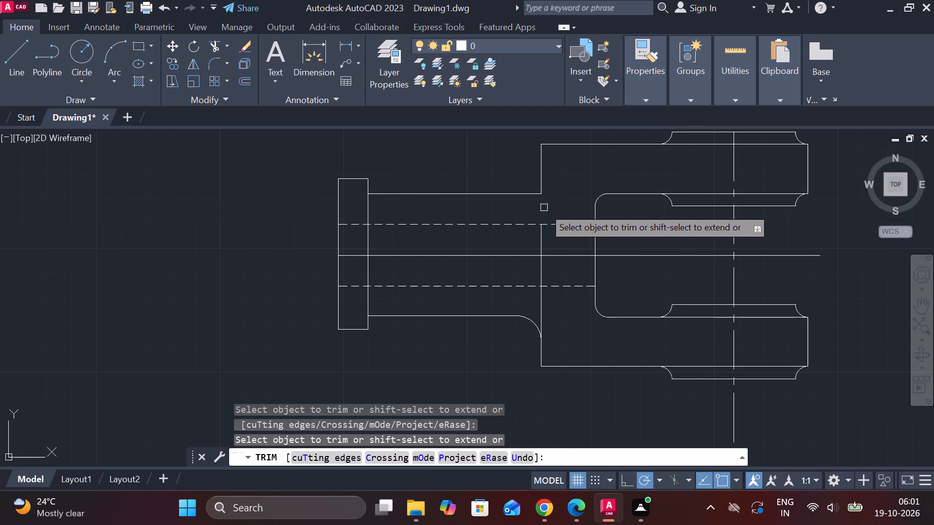
key("Escape")
Fillet the corner between the upper shank line and the fork's vertical edge with radius 10.
type("f r")
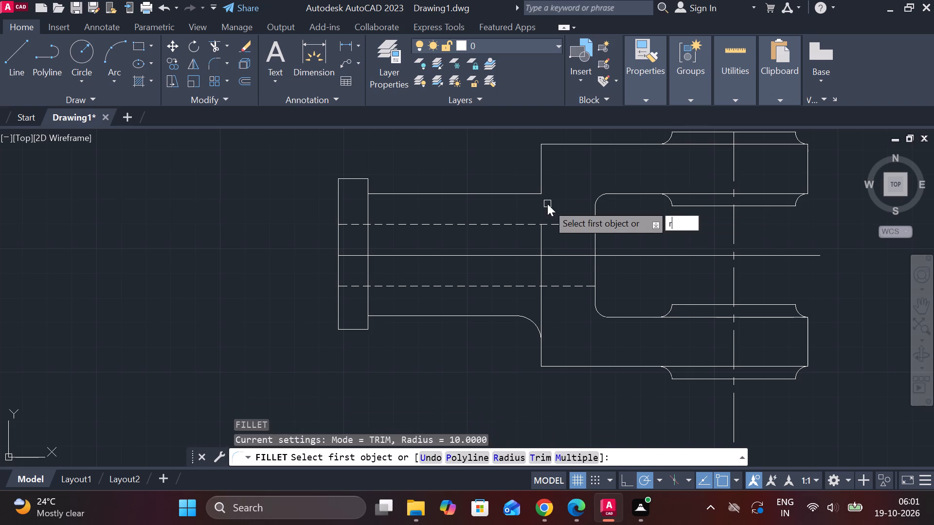
key("space")
key("space")
left_click(517, 193)
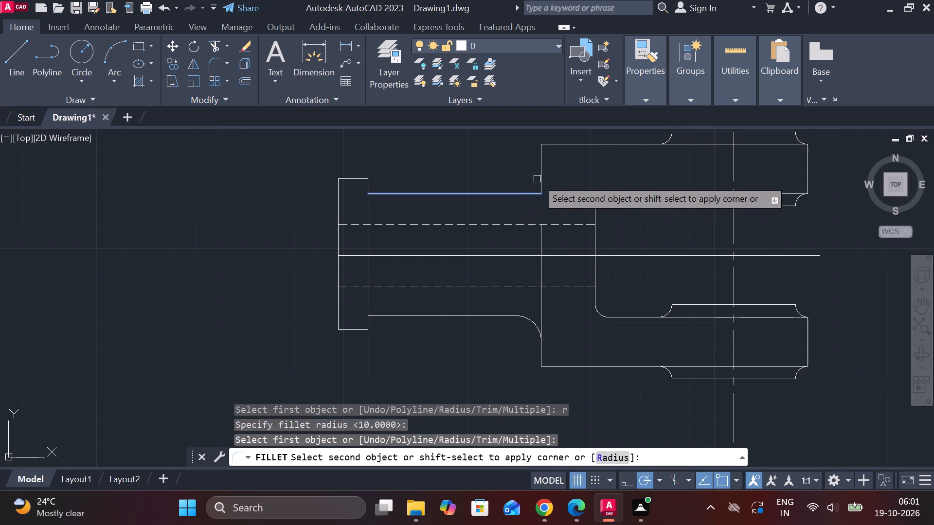
left_click(541, 175)
key("Escape")
Extend the fork's vertical edge from the upper dashed bore line up to the end of the upper shank fillet.
type("ex")
key("space")
left_click(543, 242)
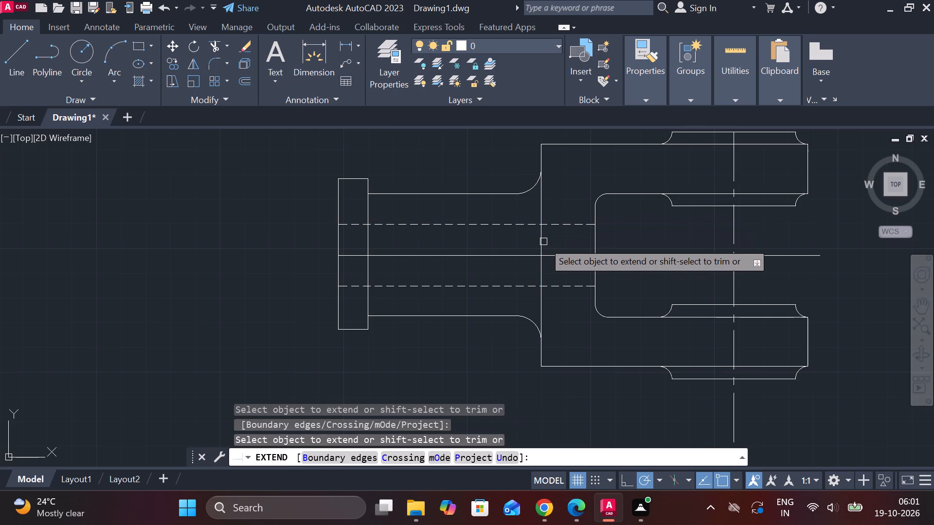
key("Escape")
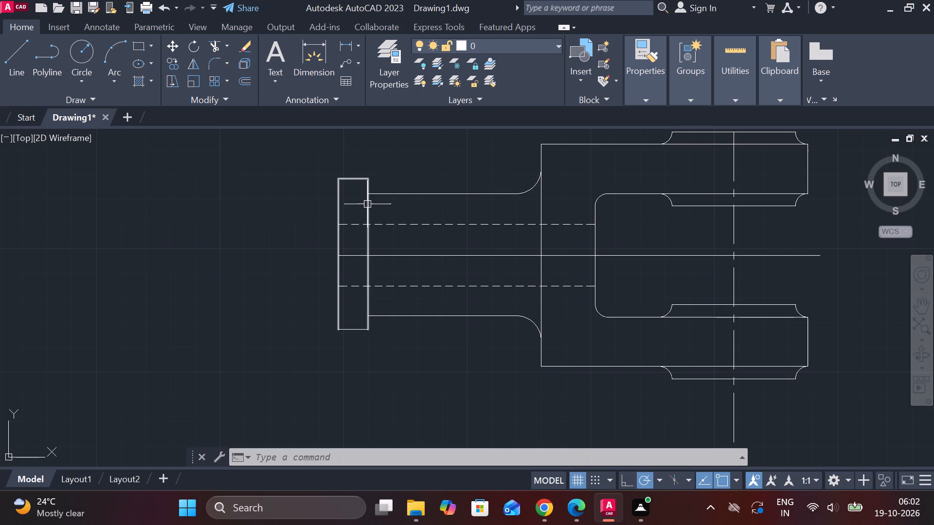
From a centre-line point 20 from the flange's inner face, draw a line 3.5 up and 24 towards the fork.
key("l")
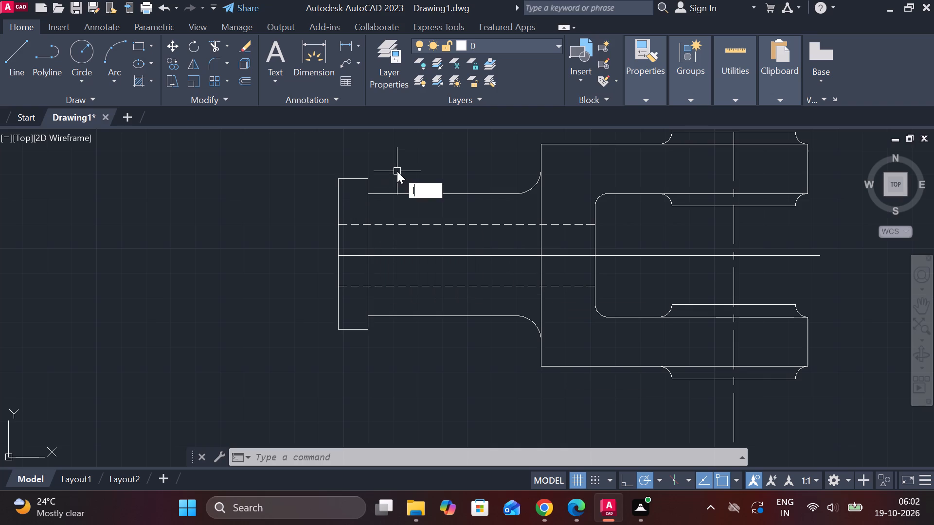
key("Return")
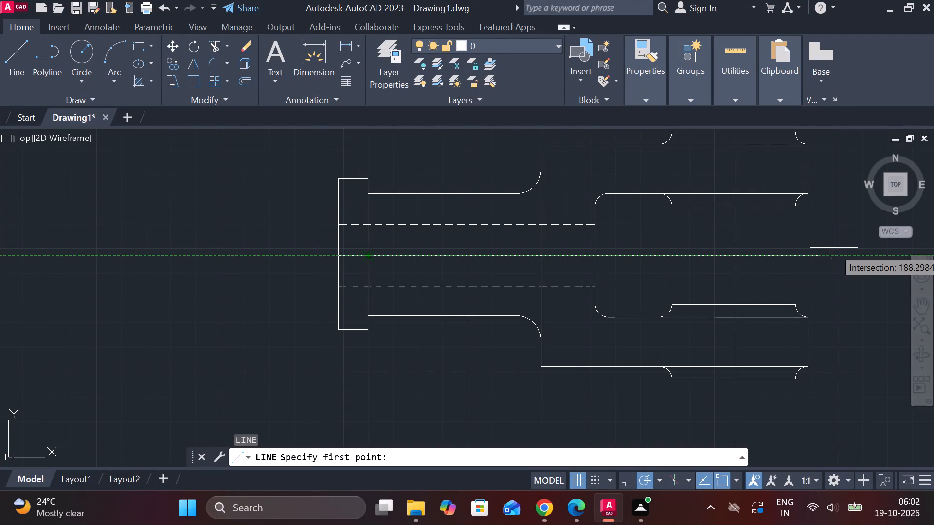
key("2")
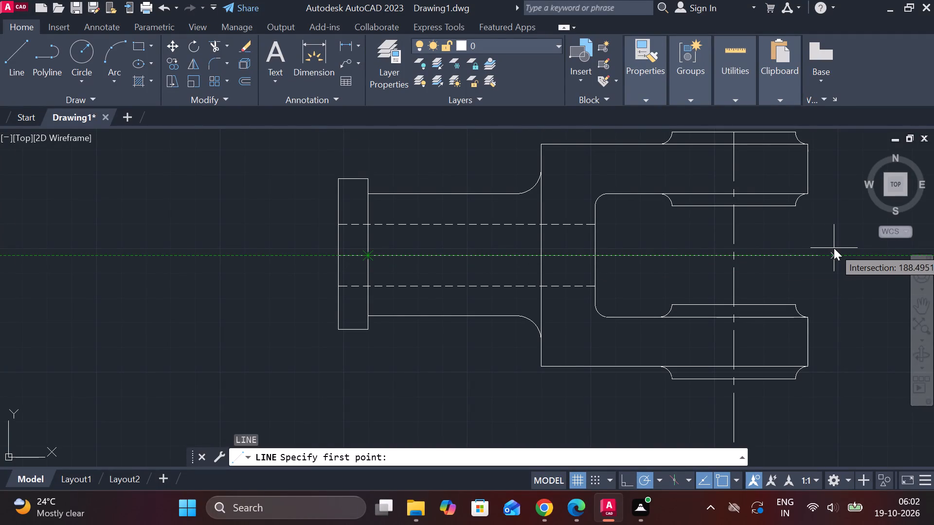
key("0")
key("Return")
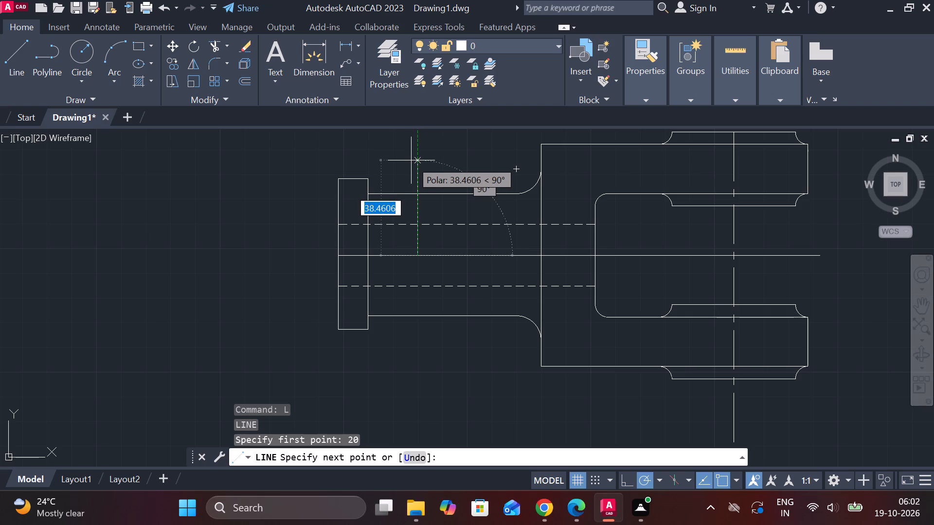
key("3")
key("period")
key("4")
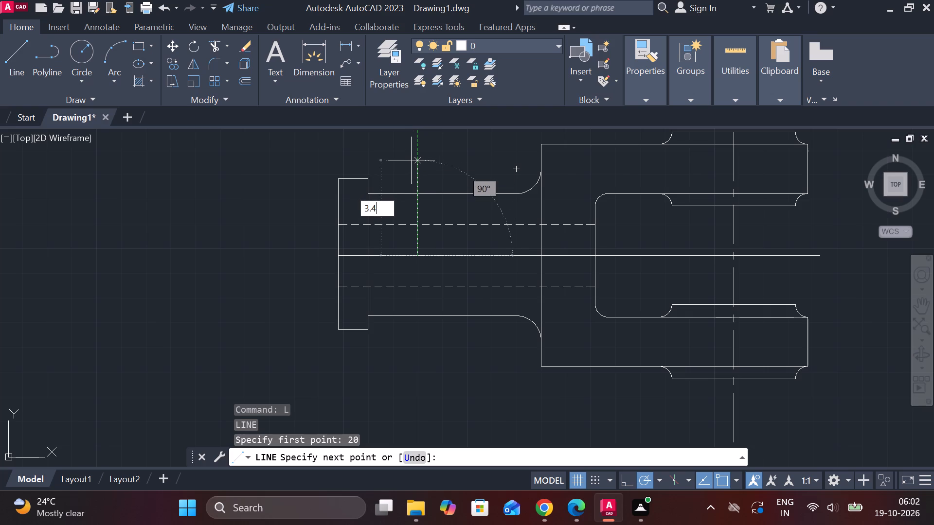
key("BackSpace")
type("5")
key("space")
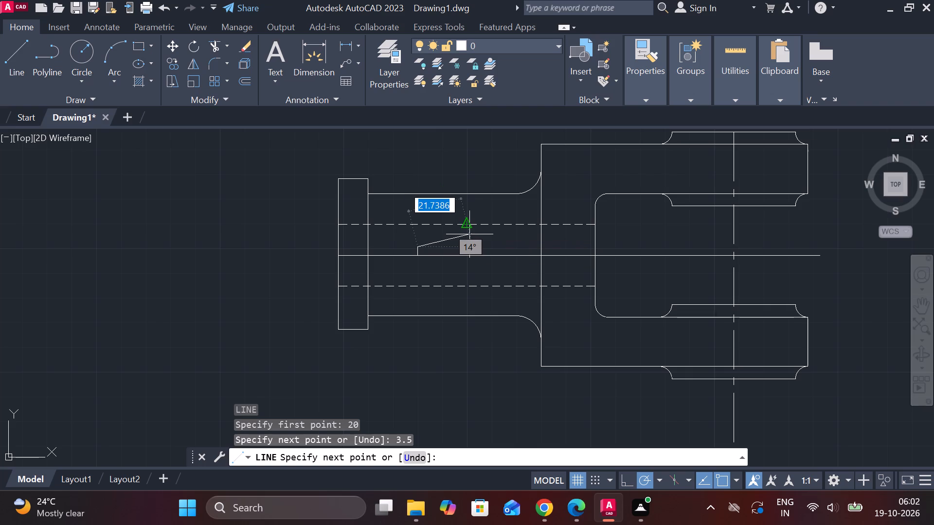
type("24")
key("space")
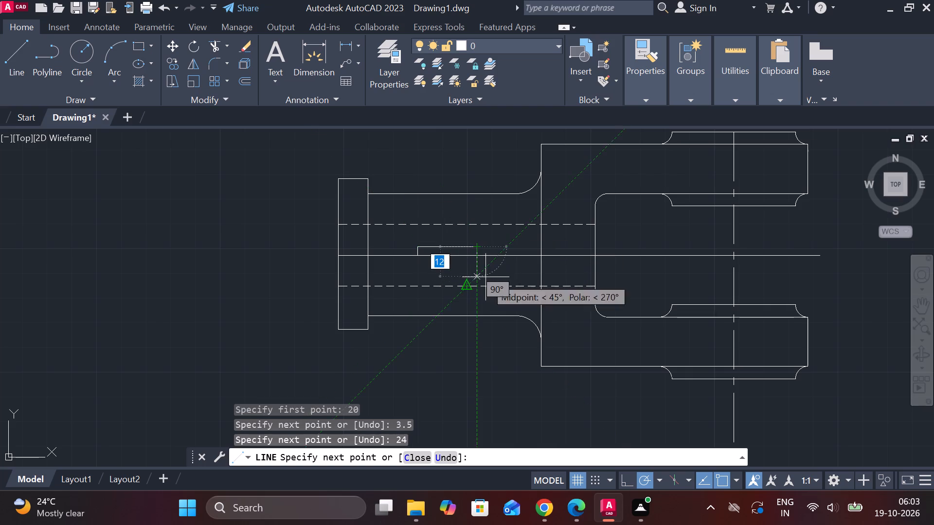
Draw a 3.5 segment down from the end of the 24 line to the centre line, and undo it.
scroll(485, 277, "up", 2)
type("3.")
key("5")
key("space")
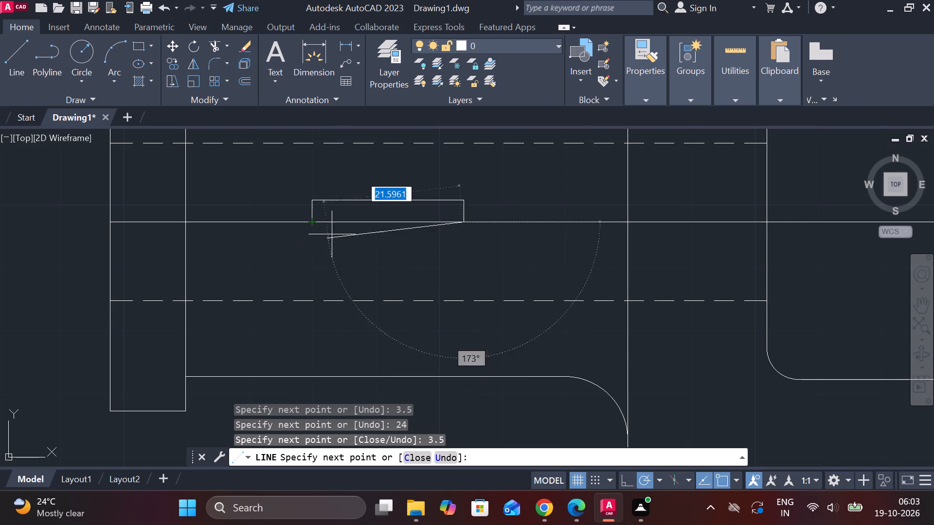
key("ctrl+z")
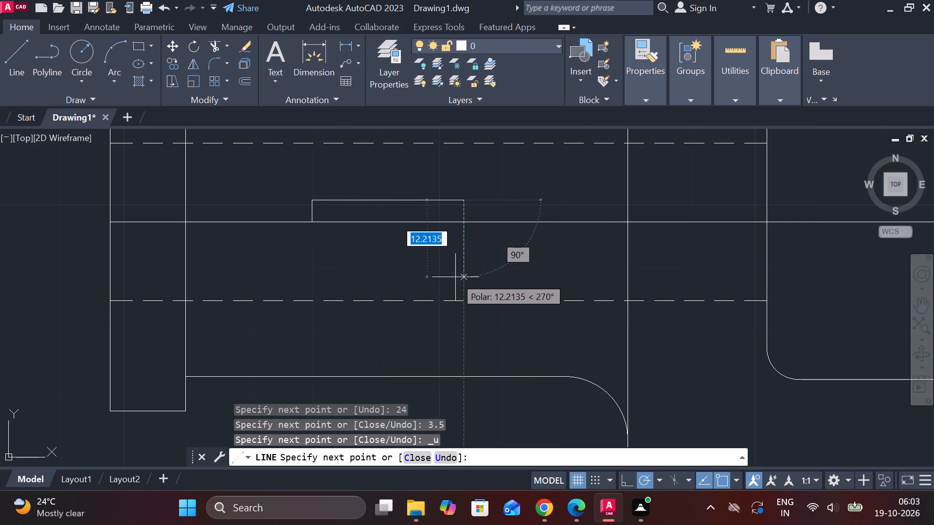
Complete the rectangle with a 7 segment down, a 24 segment back towards the flange, and a closing segment to the starting point.
type("7")
key("space")
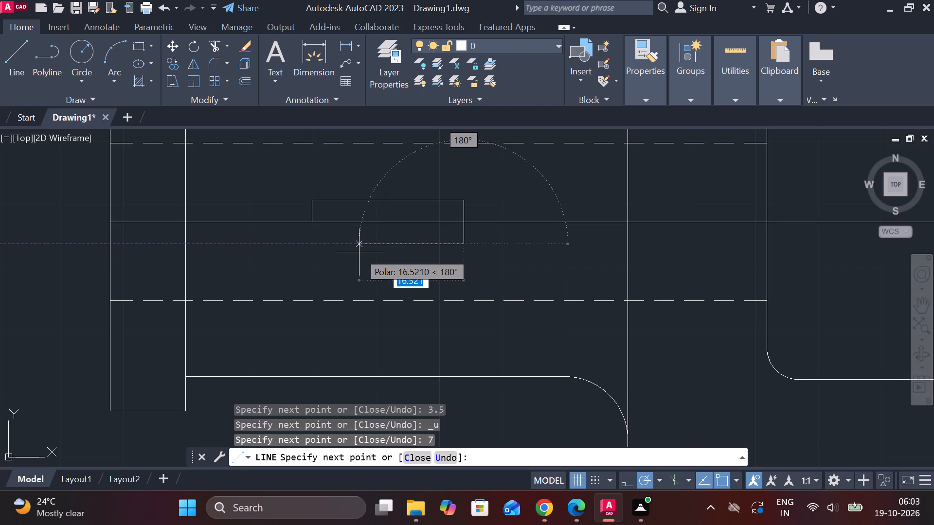
type("24")
key("space")
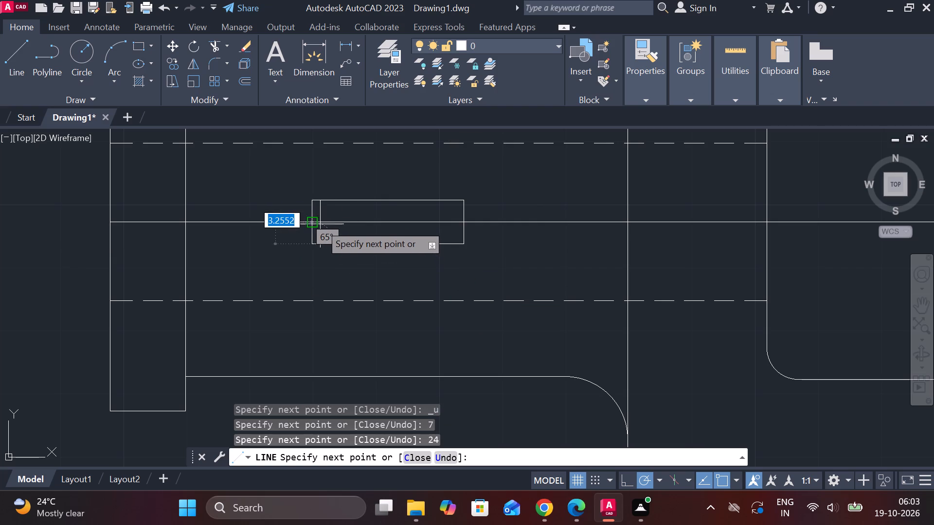
left_click(309, 220)
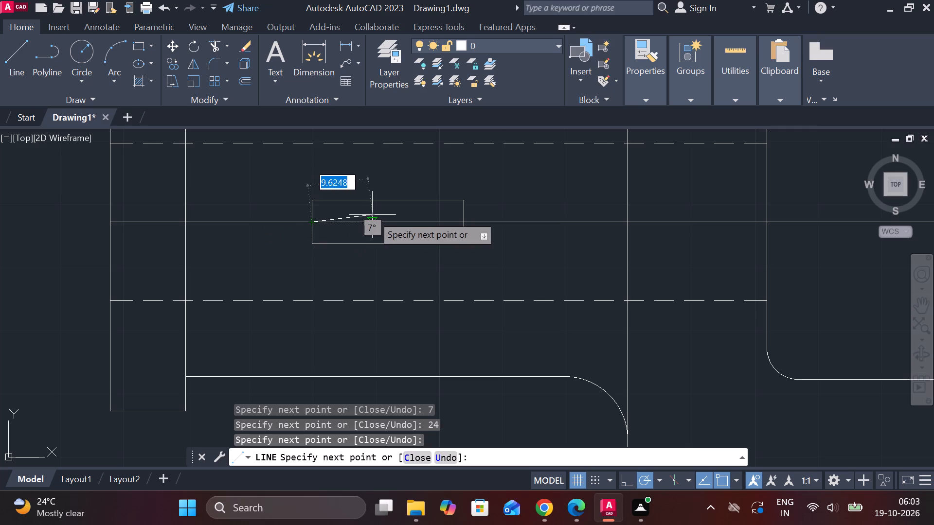
key("Escape")
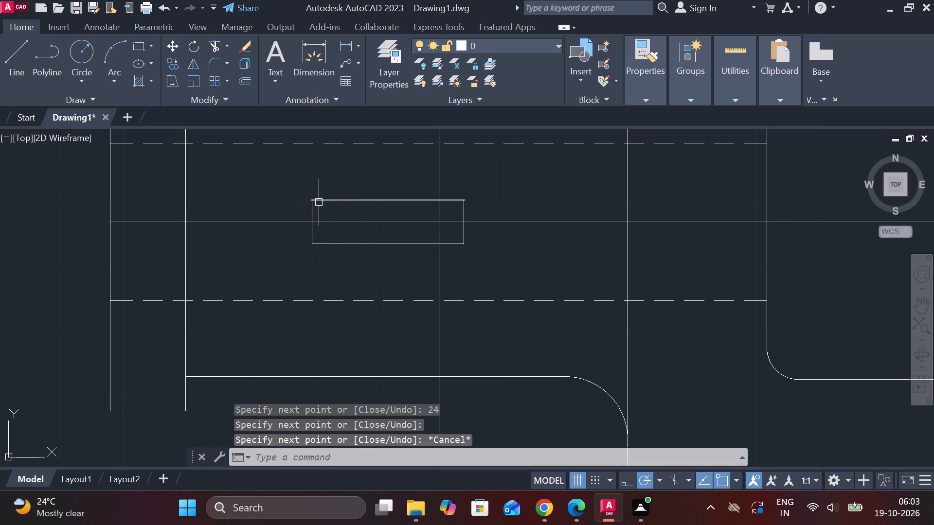
Join all the line segments of the 24 by 7 slot rectangle on the shank into one object.
left_click(316, 206)
left_click(316, 206)
left_click(311, 205)
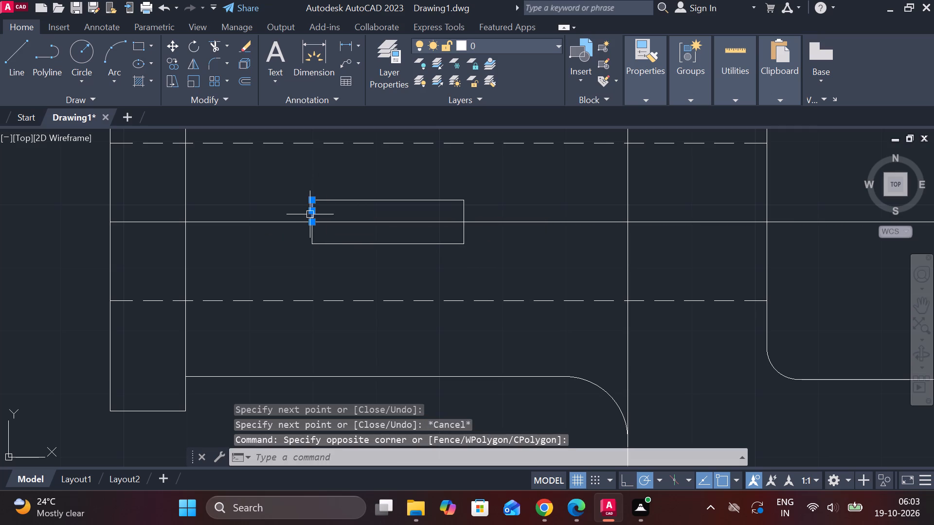
left_click(312, 233)
left_click(368, 244)
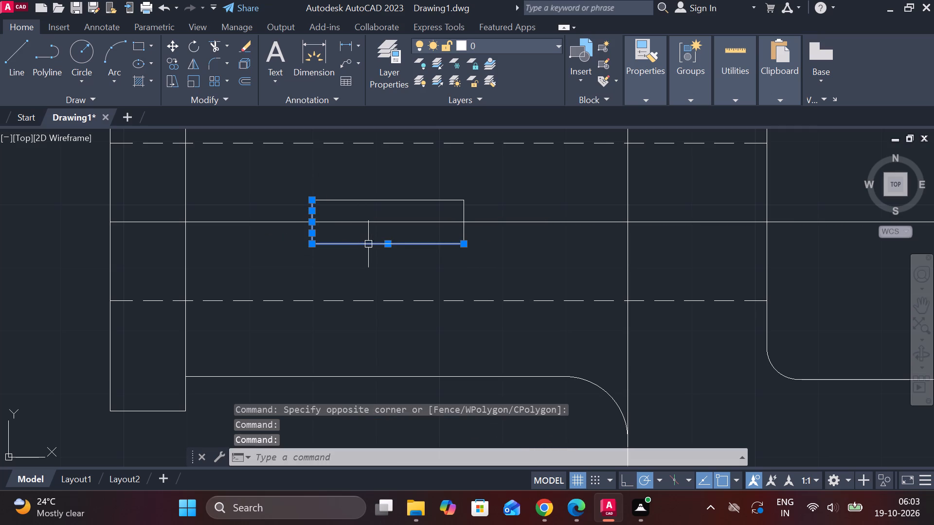
left_click(462, 210)
left_click(413, 200)
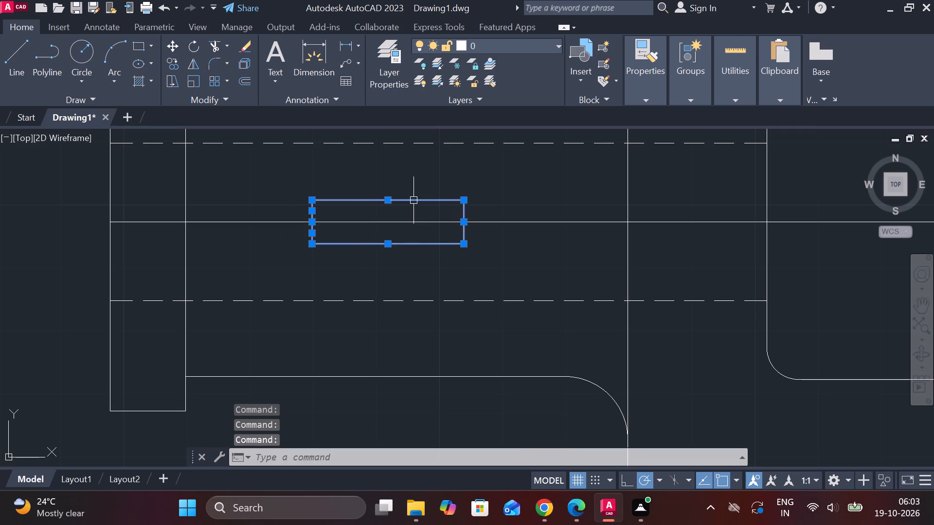
key("j")
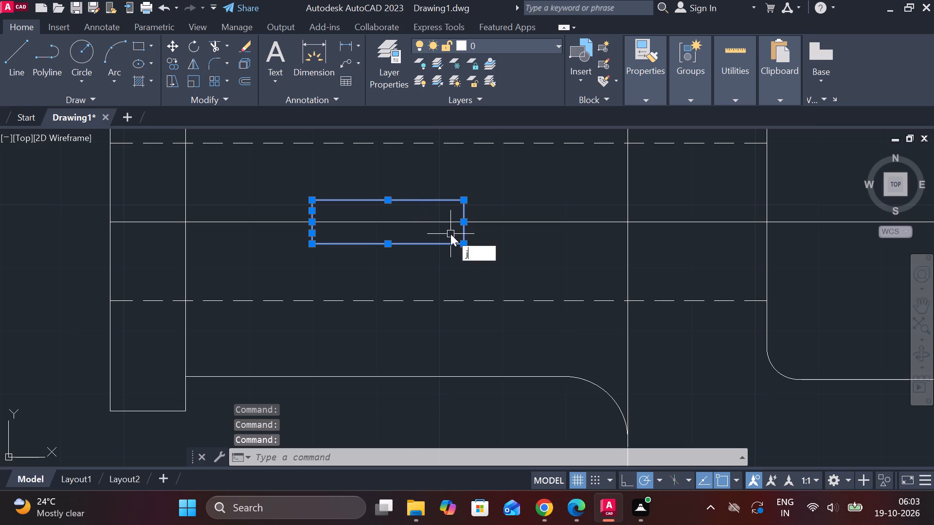
key("Return")
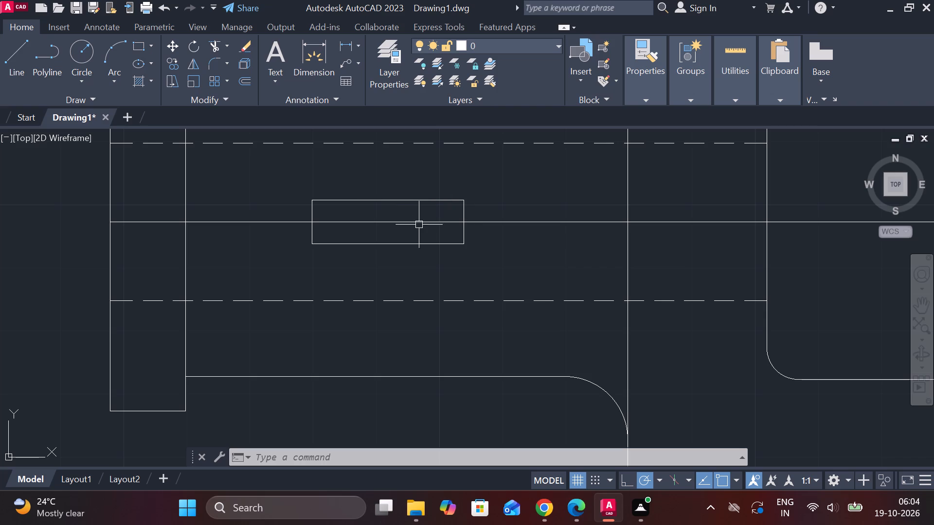
Start a circle, defined by diameter, centred where the centre line crosses the fork's vertical edge.
middle_click_drag(512, 252, 452, 260)
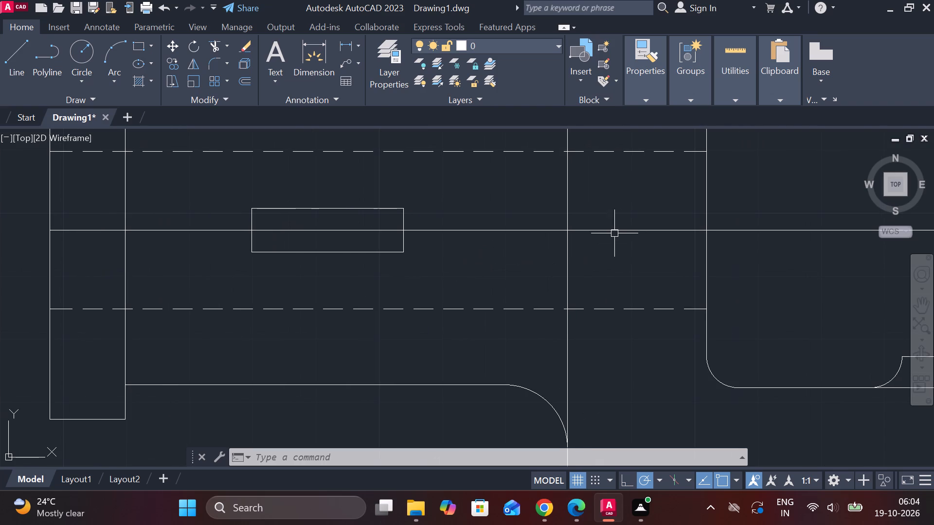
type("c")
key("space")
left_click(567, 230)
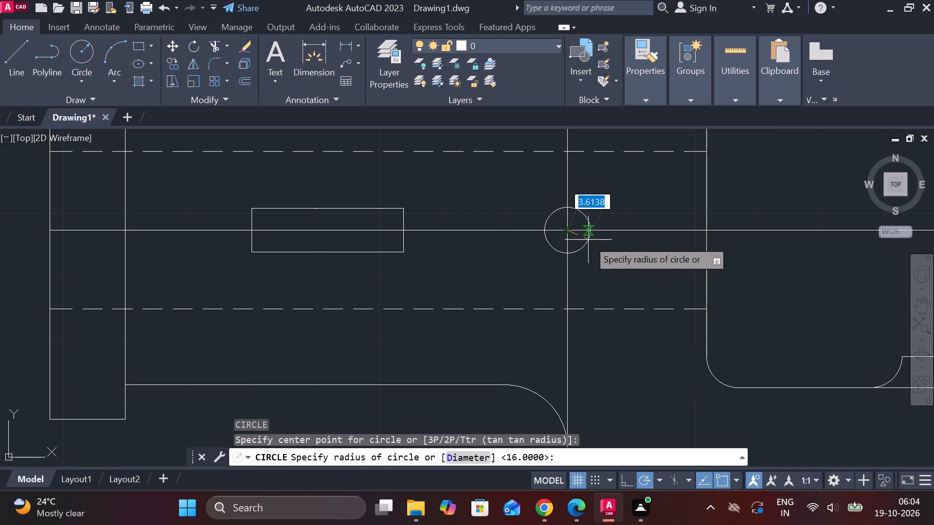
type("d")
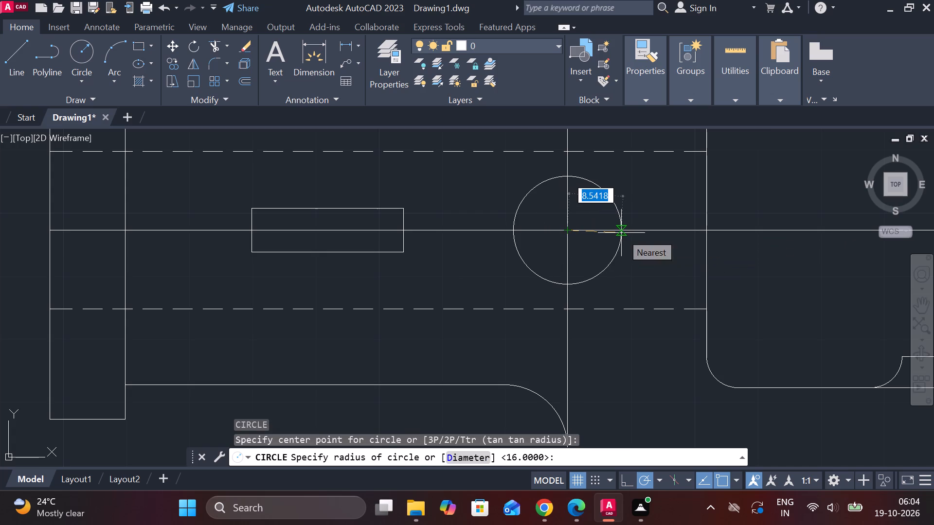
key("space")
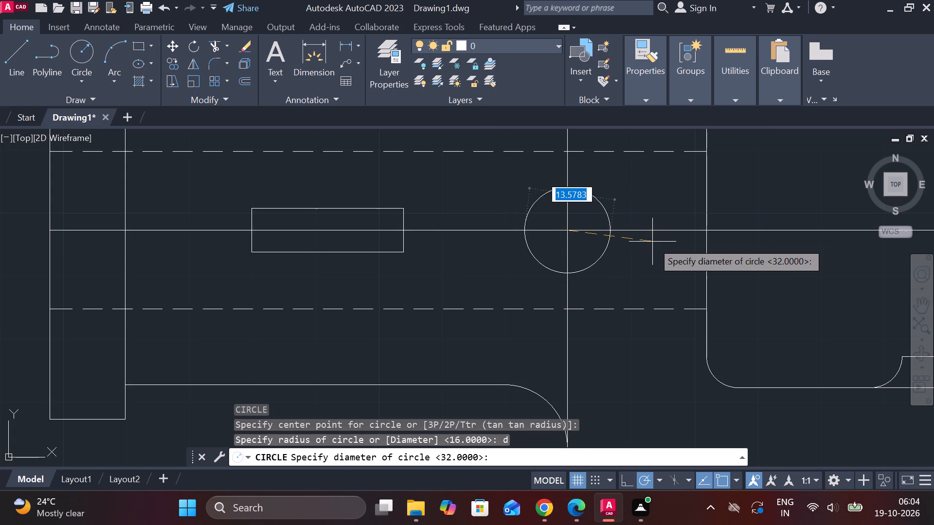
scroll(652, 242, "down", 1)
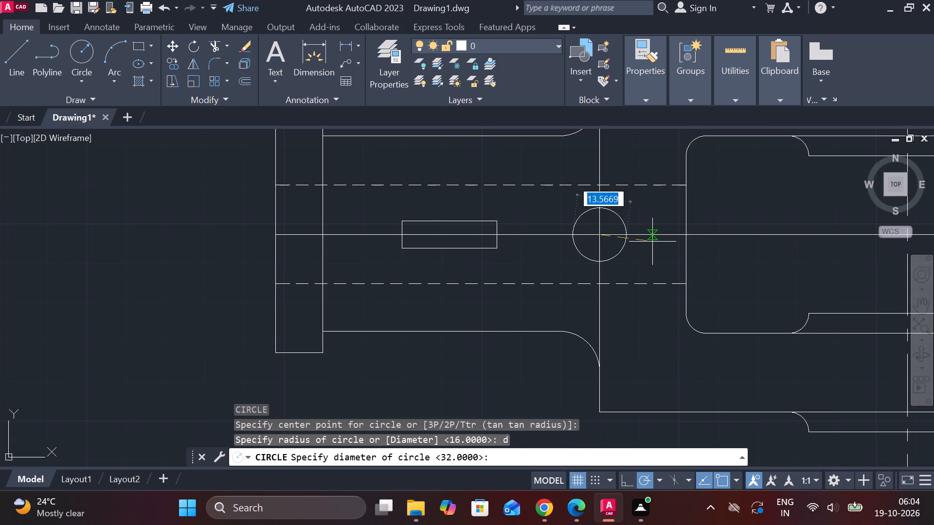
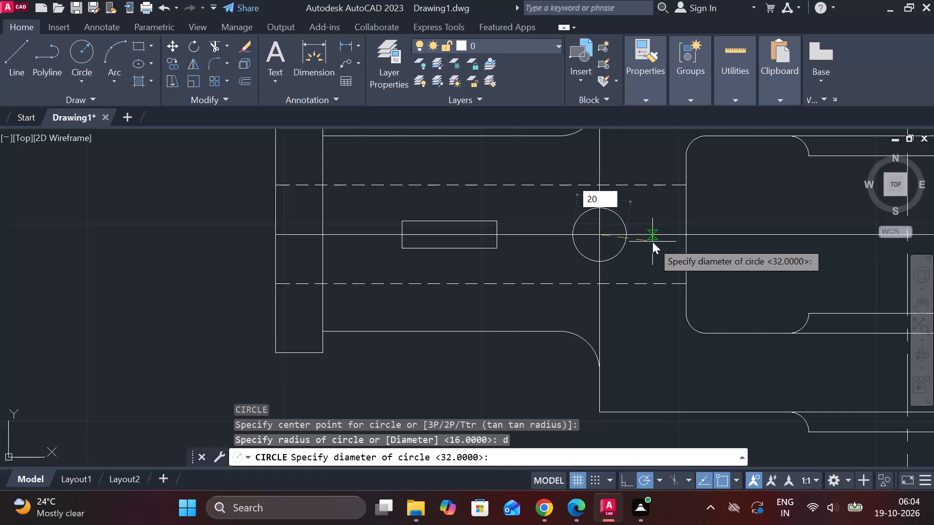
Complete the circle at the fork's vertical edge with a diameter of 20.
key("Return")
Trim away the half of the 20-diameter circle inside the fork body, keeping the half on the shank side.
type("tr")
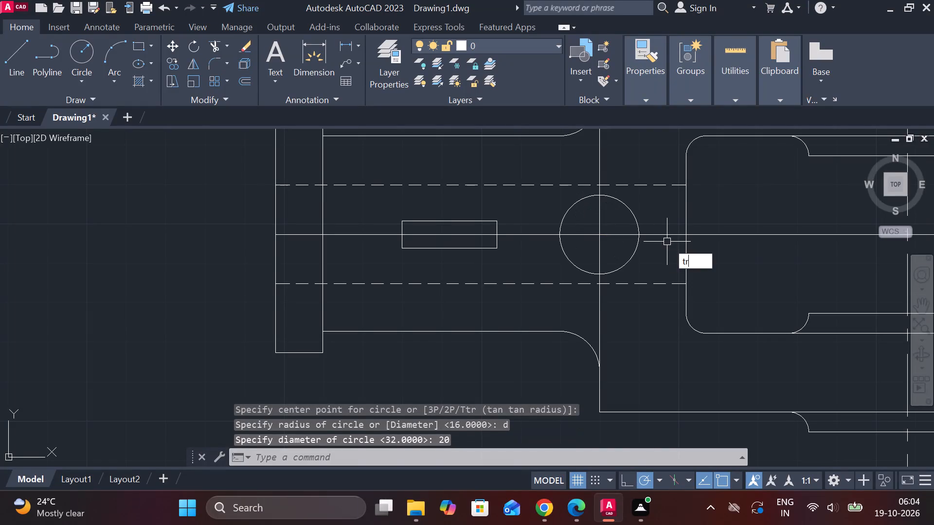
key("space")
left_click(626, 202)
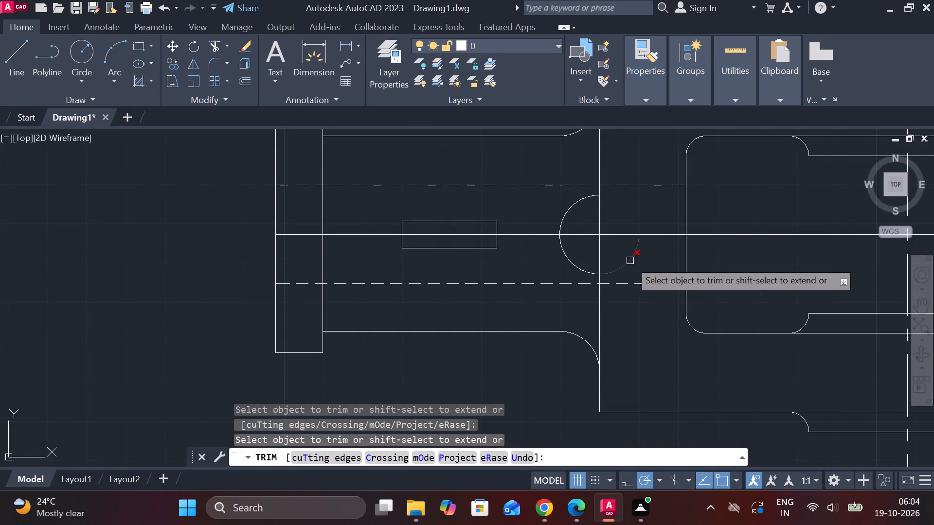
left_click(630, 261)
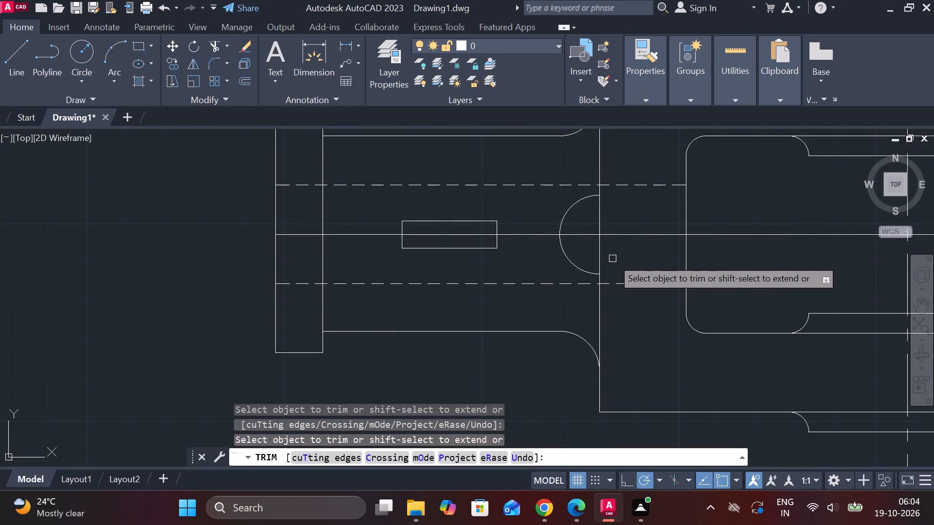
middle_click_drag(620, 246, 627, 310)
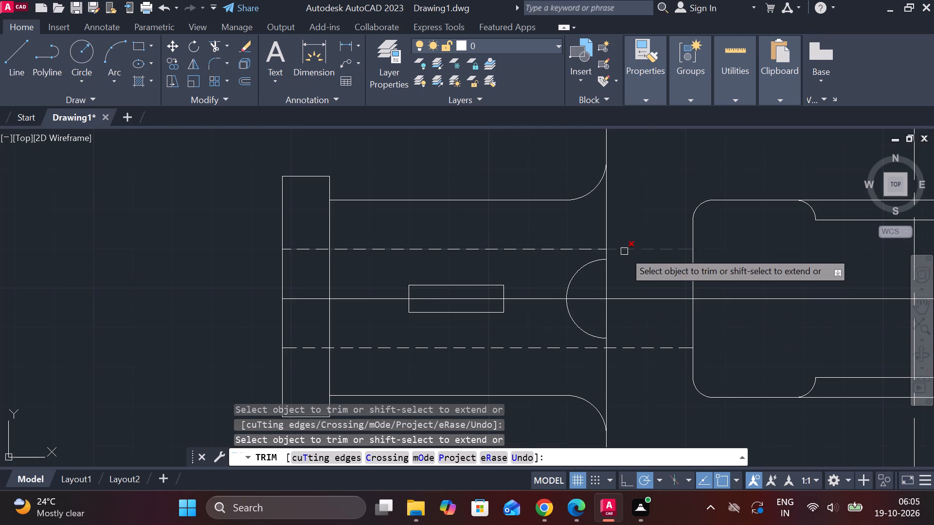
middle_click_drag(624, 254, 631, 339)
key("Escape")
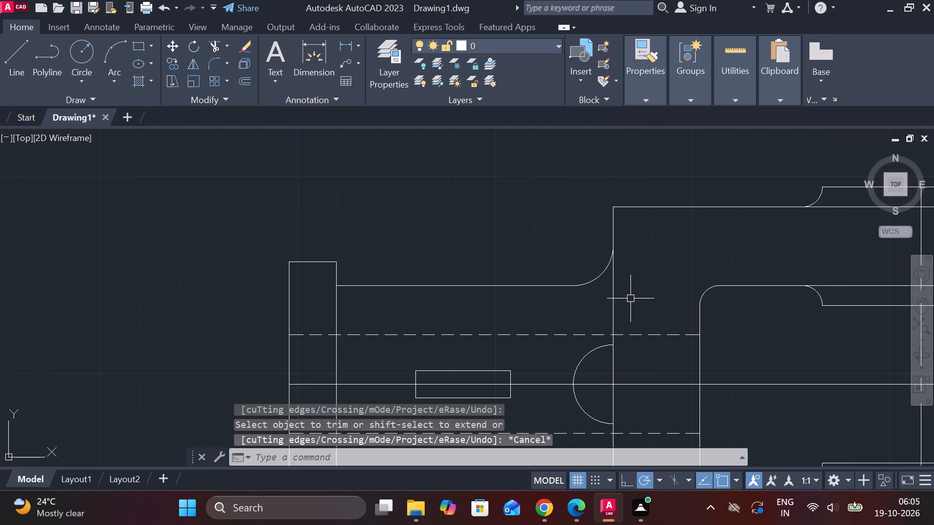
Trim out the fork's vertical edge between the two ends of the semicircle.
type("tr")
key("space")
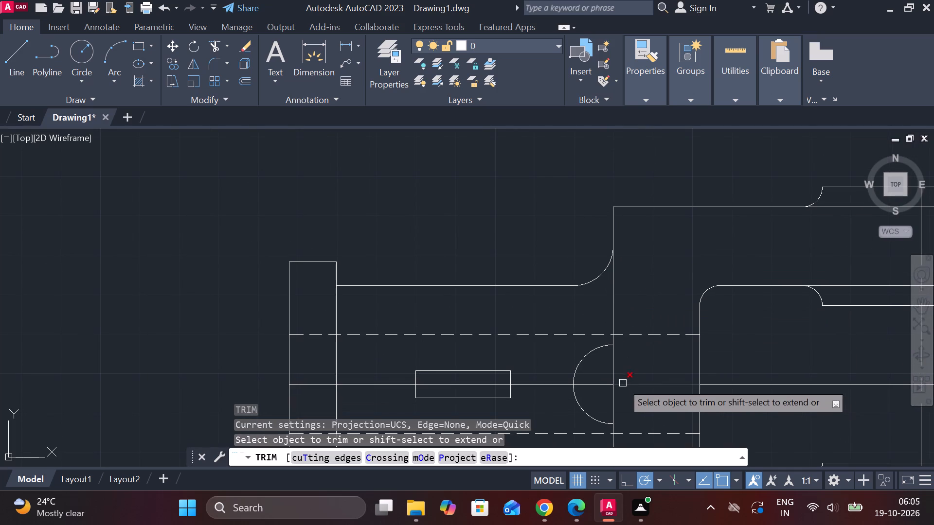
left_click(611, 365)
left_click(614, 399)
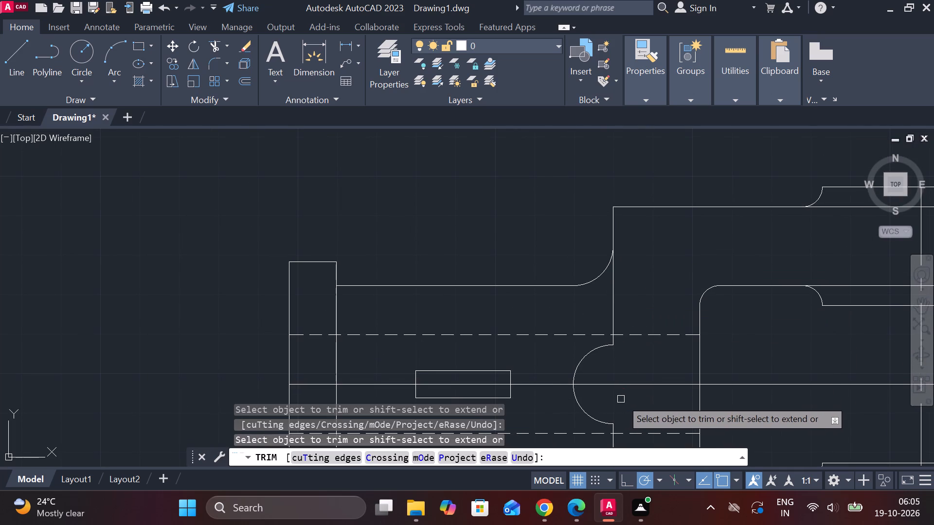
scroll(623, 399, "down", 1)
middle_click_drag(610, 398, 606, 392)
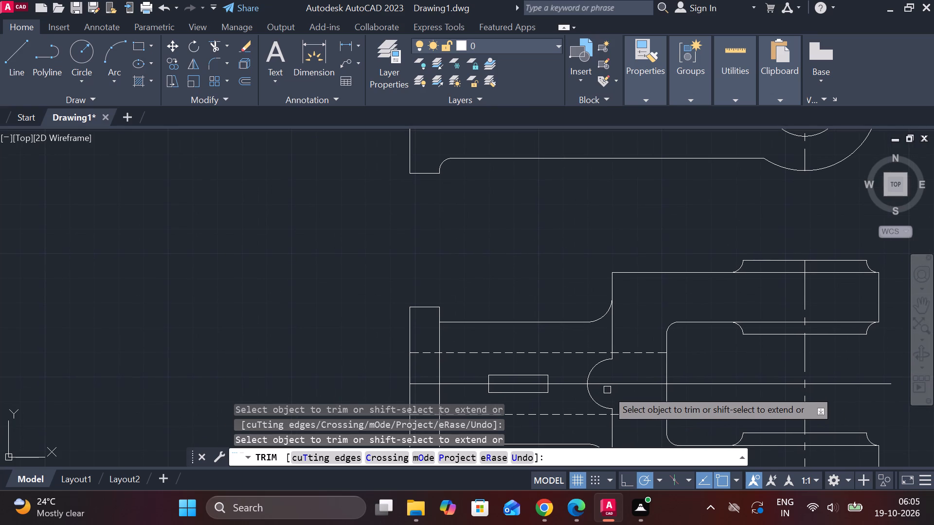
key("Escape")
Fillet both junctions between the semicircle and the fork's vertical edge with radius 10.
type("f r")
key("space")
key("space")
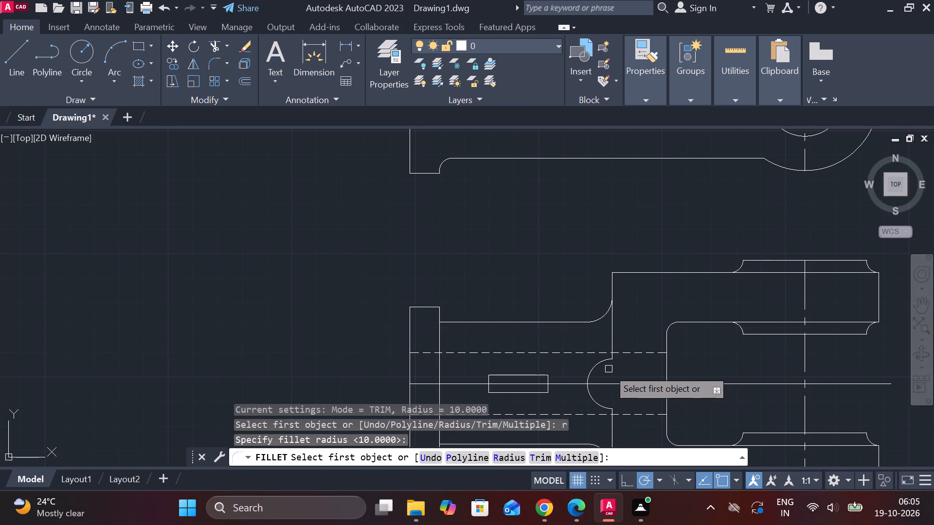
left_click(606, 362)
left_click(614, 341)
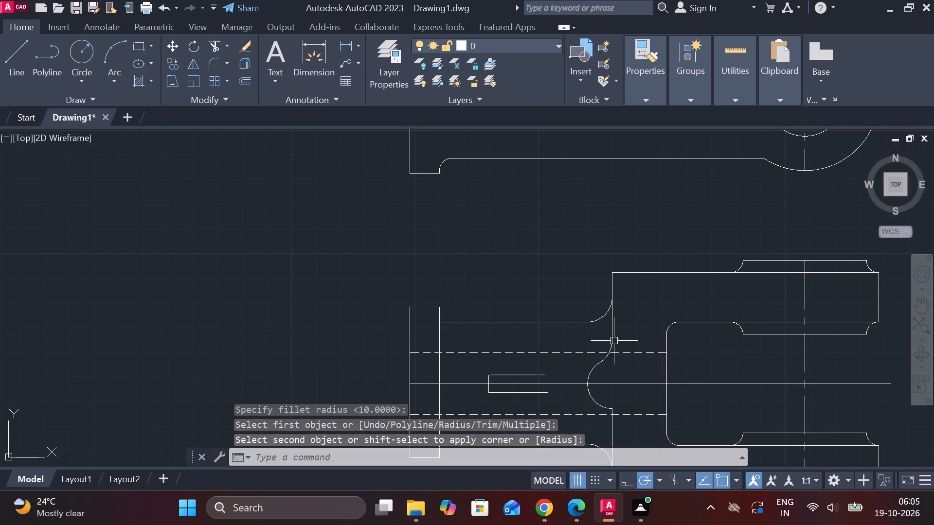
middle_click_drag(619, 361, 613, 279)
key("space")
left_click(596, 320)
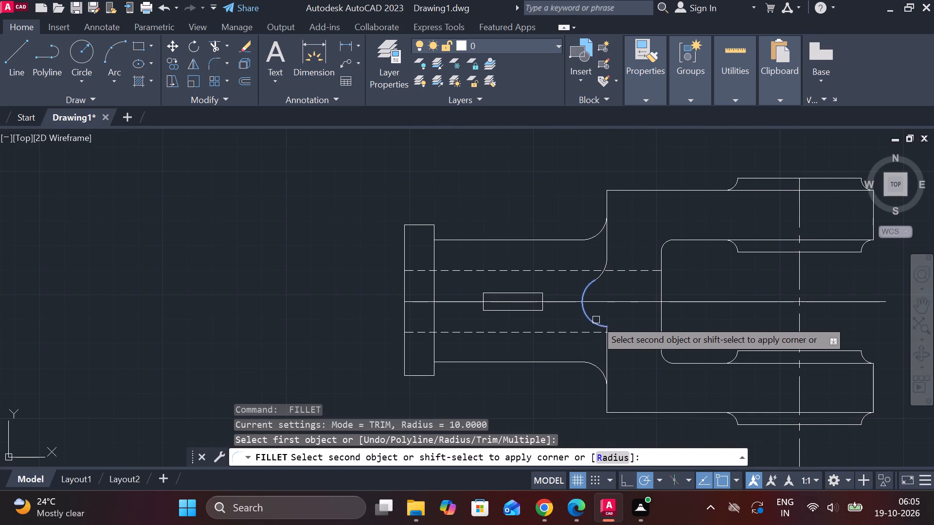
left_click(605, 335)
Fillet the upper and lower outer corners of the fork on the shank side with radius 5.
scroll(611, 226, "up", 1)
middle_click_drag(617, 227, 617, 240)
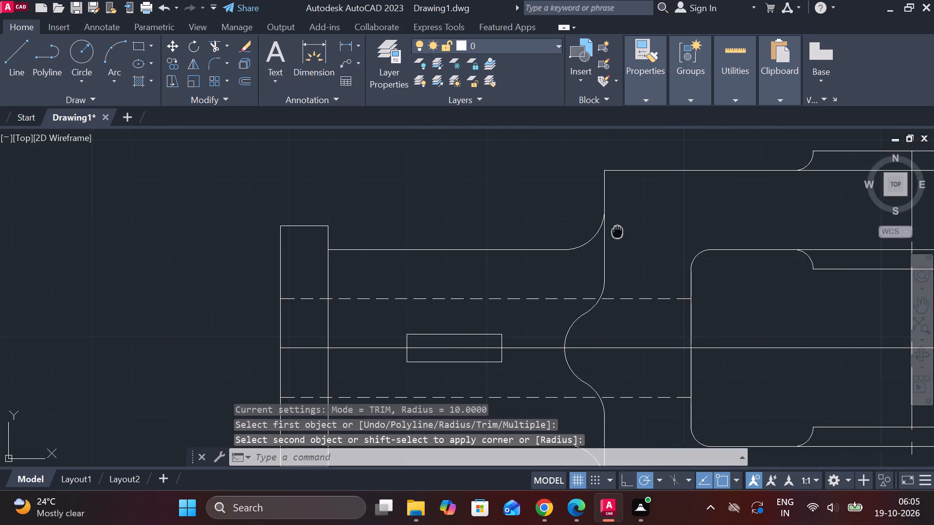
middle_click_drag(617, 240, 612, 266)
key("Escape")
type("f")
key("space")
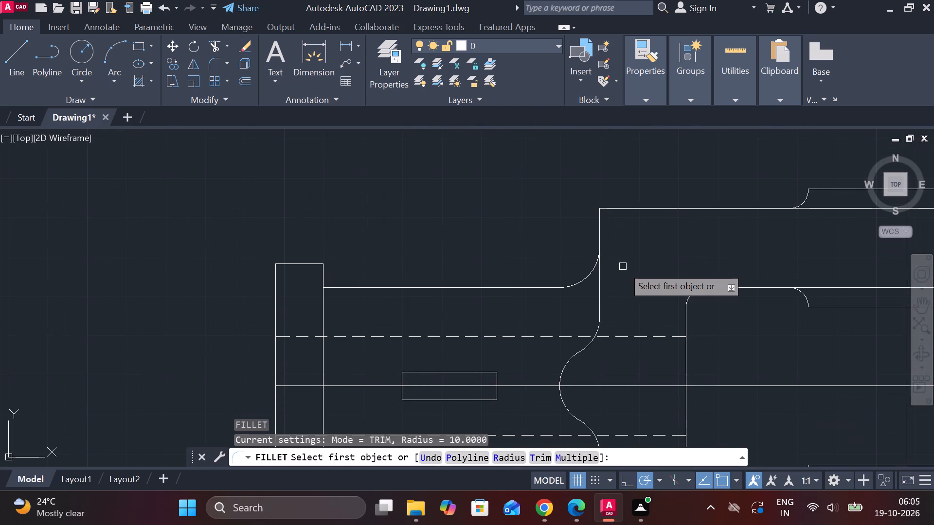
type("r")
key("space")
type("5")
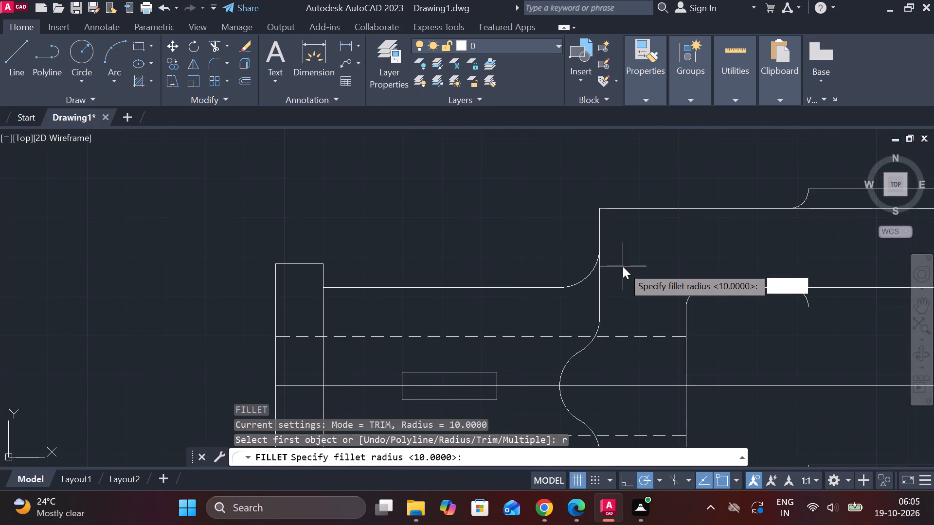
key("space")
left_click(600, 223)
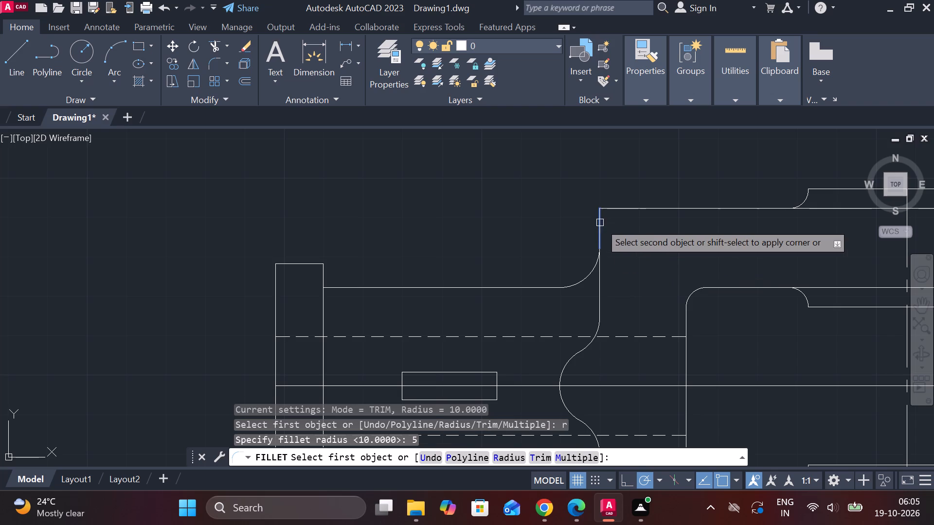
left_click(614, 210)
scroll(612, 292, "down", 2)
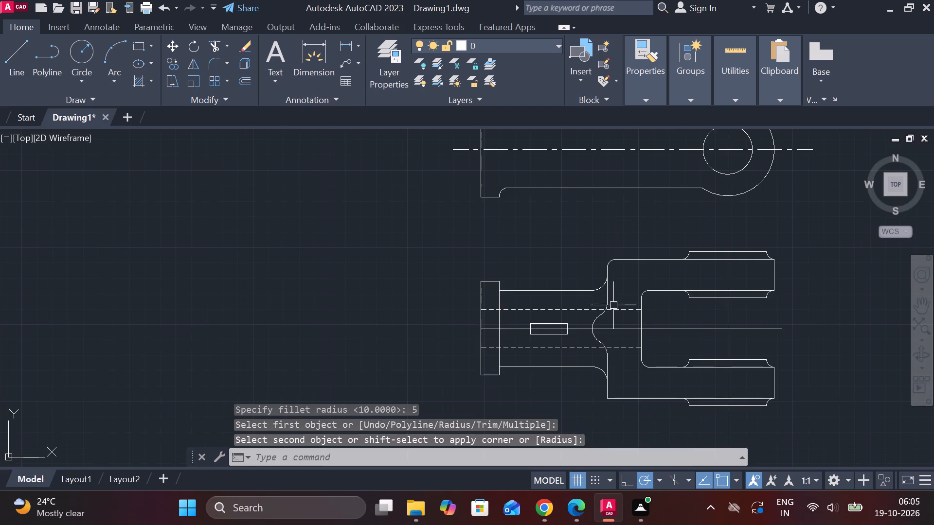
middle_click_drag(605, 290, 602, 275)
scroll(624, 360, "up", 2)
key("space")
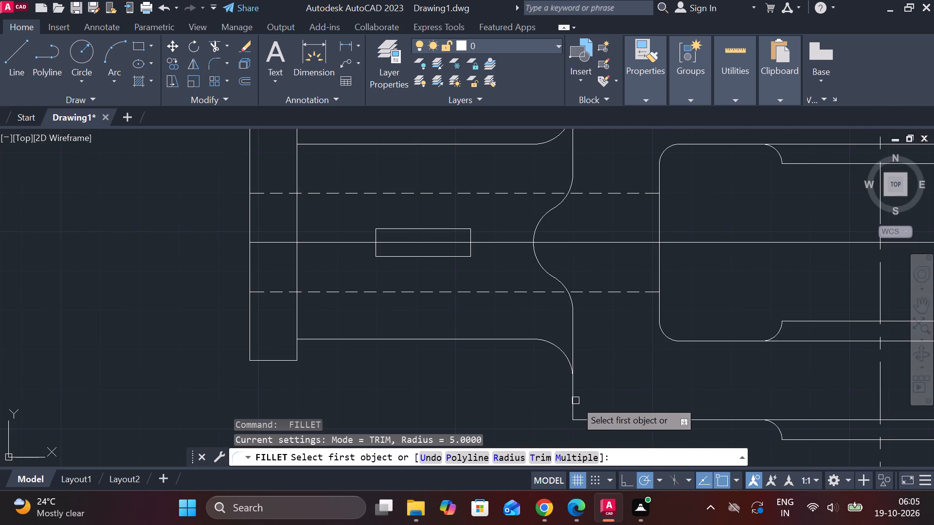
left_click(574, 401)
left_click(579, 420)
Stretch the flange-side end of the lower view's horizontal centre line outward beyond the flange face.
scroll(501, 387, "down", 1)
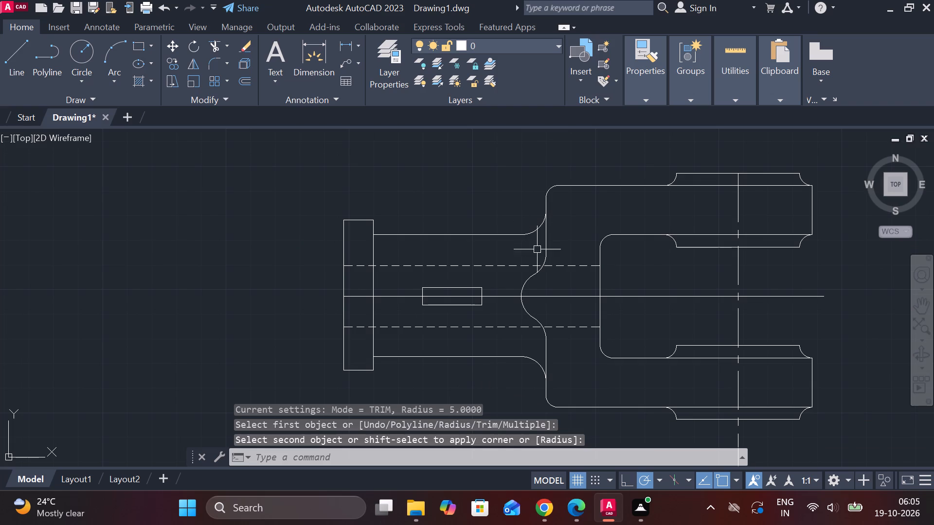
scroll(542, 285, "down", 2)
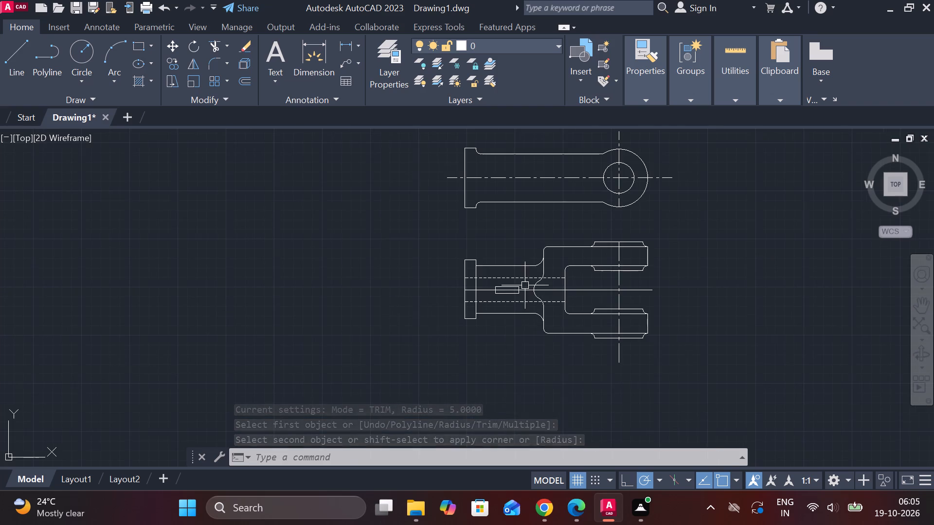
scroll(500, 284, "up", 2)
left_click(462, 296)
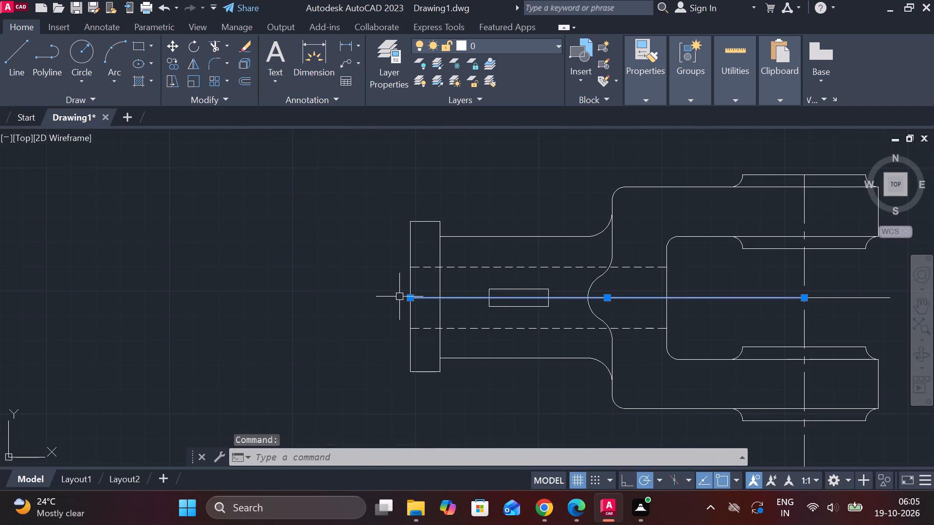
left_click(409, 297)
left_click(380, 297)
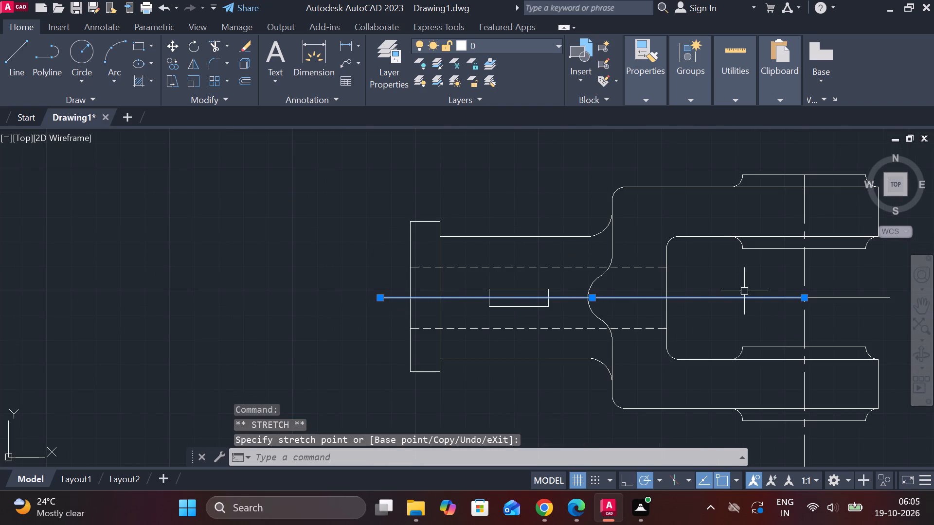
middle_click_drag(729, 291, 698, 284)
key("Escape")
Stretch the upper end of the lower view's vertical centre line above the upper fork arm.
middle_click_drag(747, 270, 622, 371)
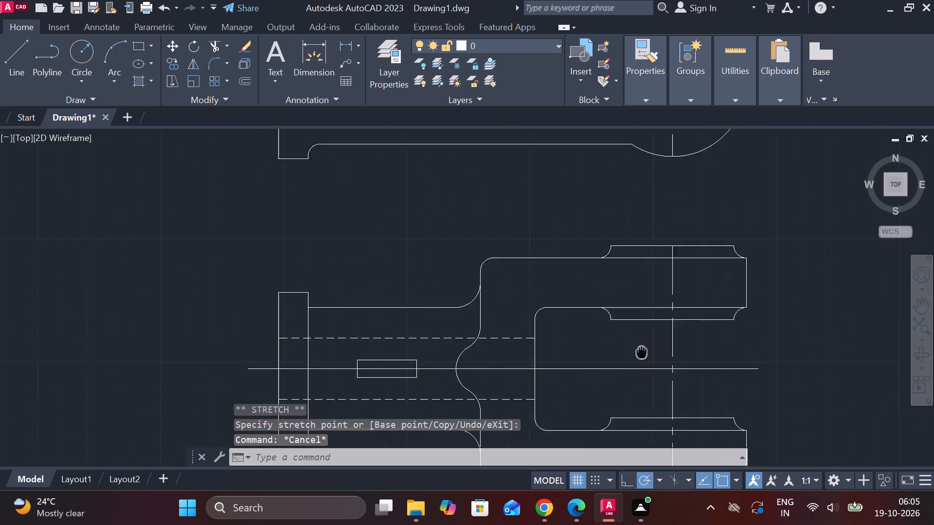
middle_click_drag(622, 371, 618, 380)
left_click(643, 305)
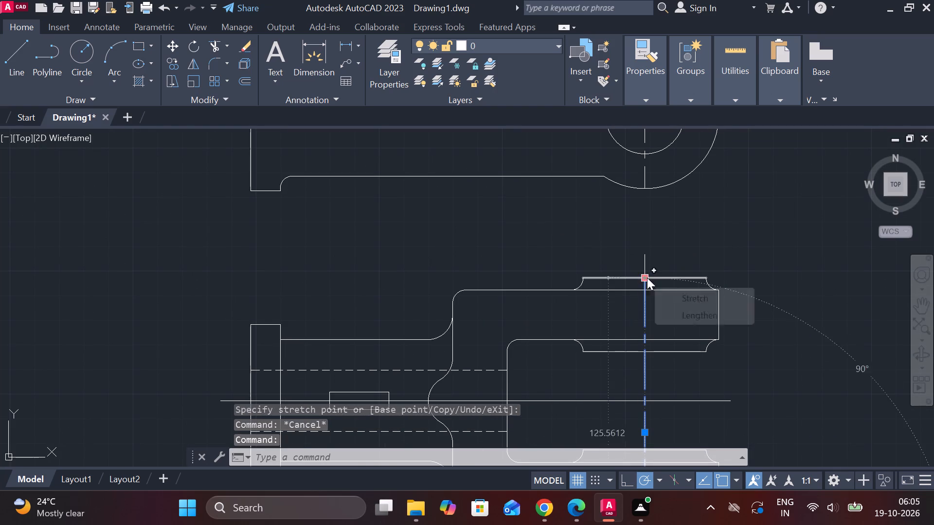
left_click(647, 278)
left_click(647, 241)
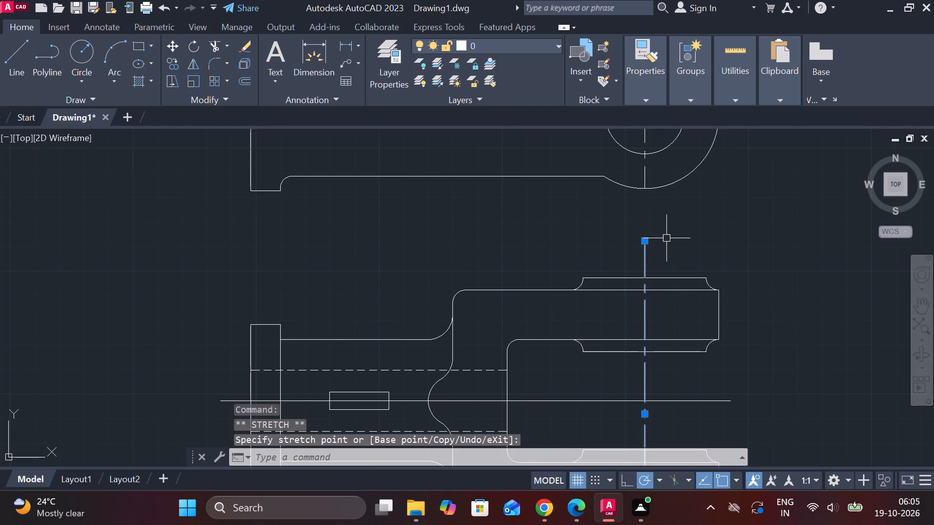
key("Escape")
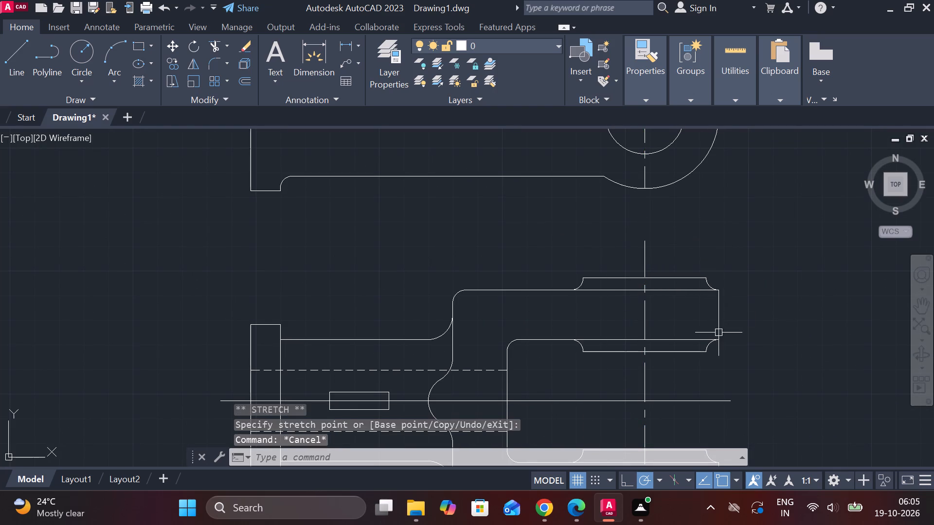
Change the linetype of the lower view's main horizontal line to the dash-dot centre pattern.
middle_click_drag(719, 333, 731, 256)
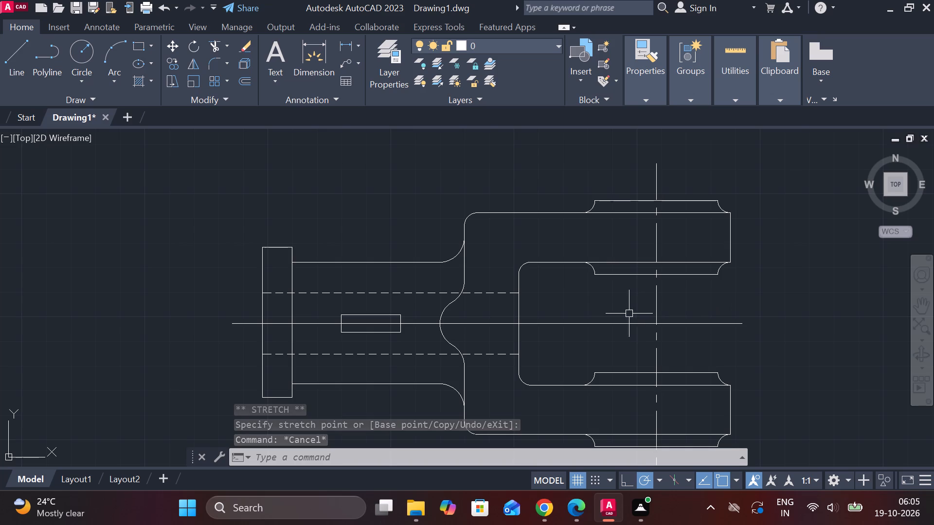
left_click(614, 320)
left_click(649, 89)
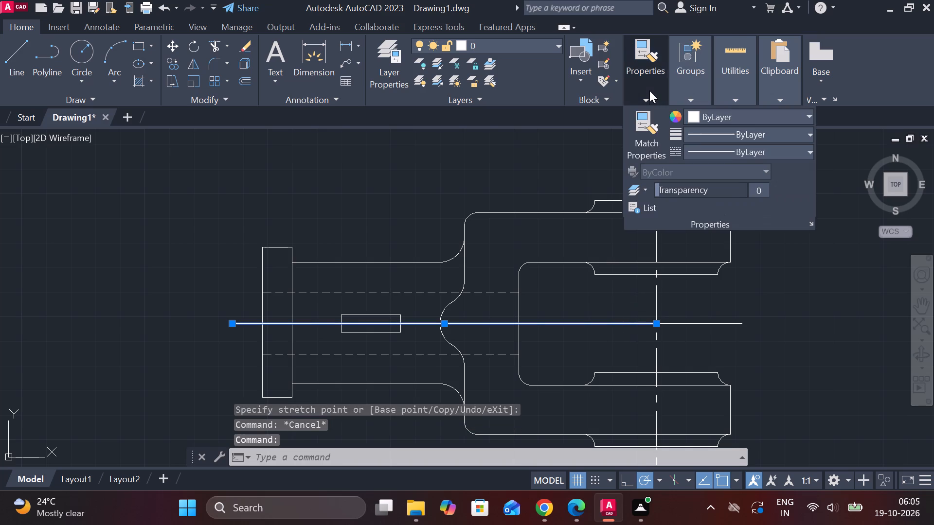
left_click(735, 153)
left_click(734, 200)
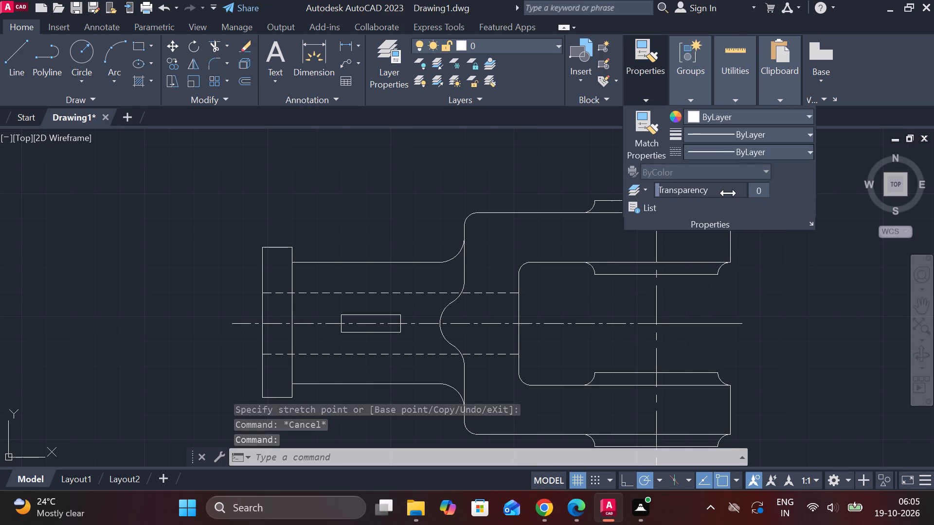
key("Escape")
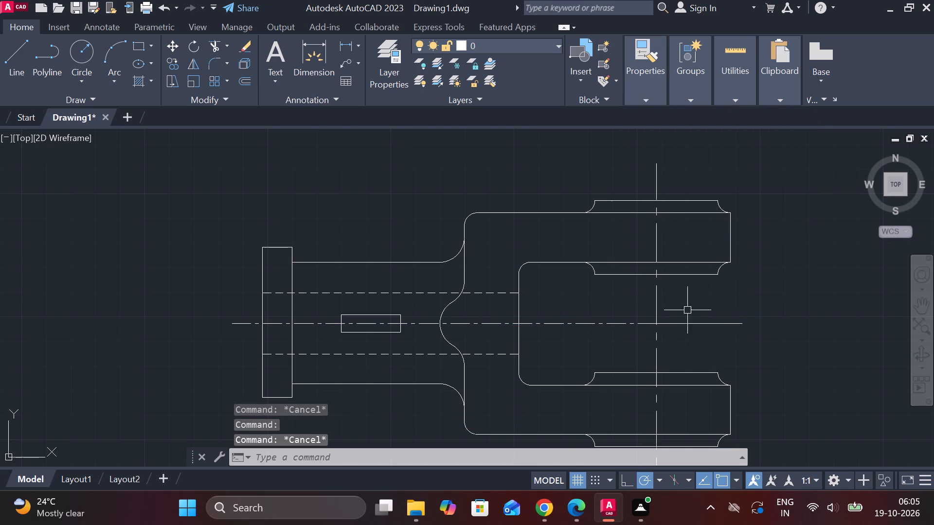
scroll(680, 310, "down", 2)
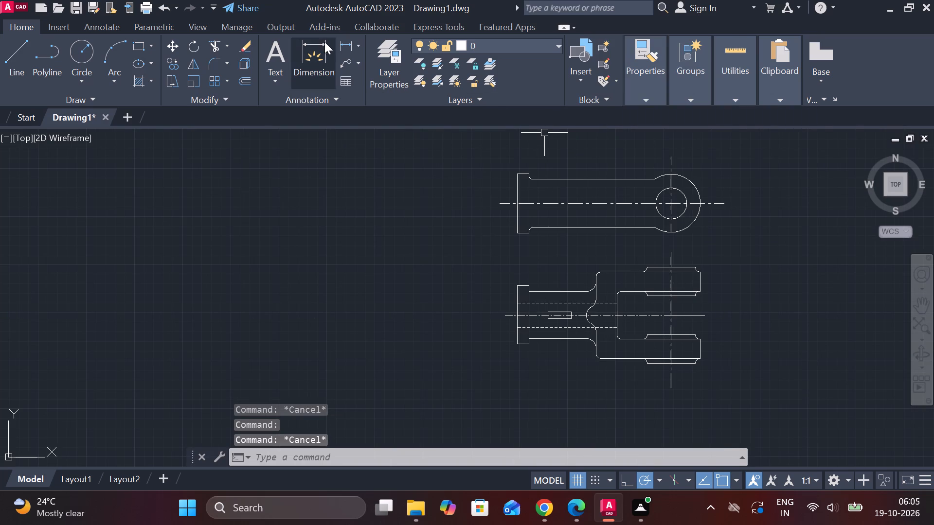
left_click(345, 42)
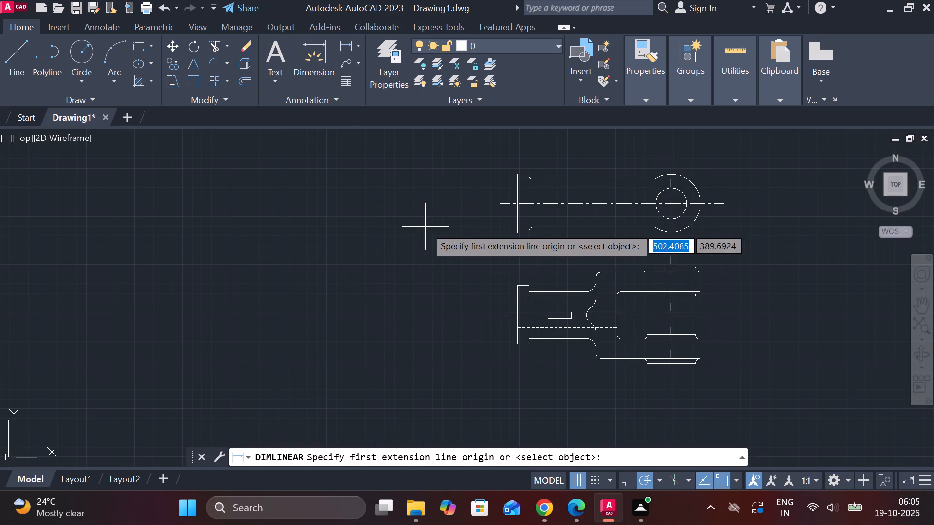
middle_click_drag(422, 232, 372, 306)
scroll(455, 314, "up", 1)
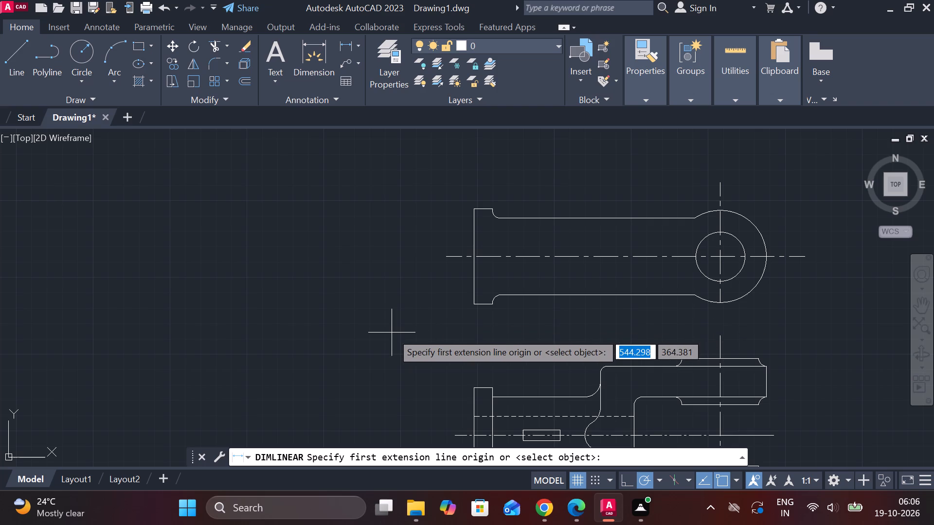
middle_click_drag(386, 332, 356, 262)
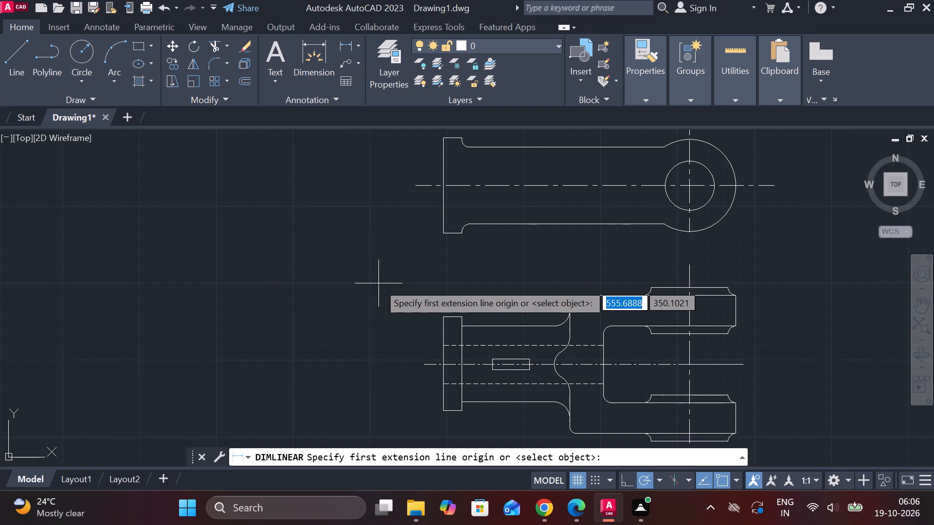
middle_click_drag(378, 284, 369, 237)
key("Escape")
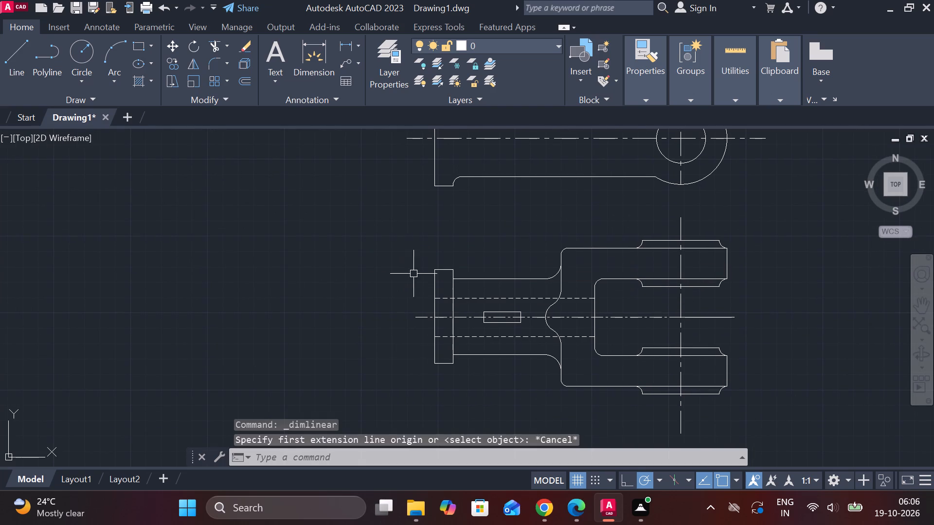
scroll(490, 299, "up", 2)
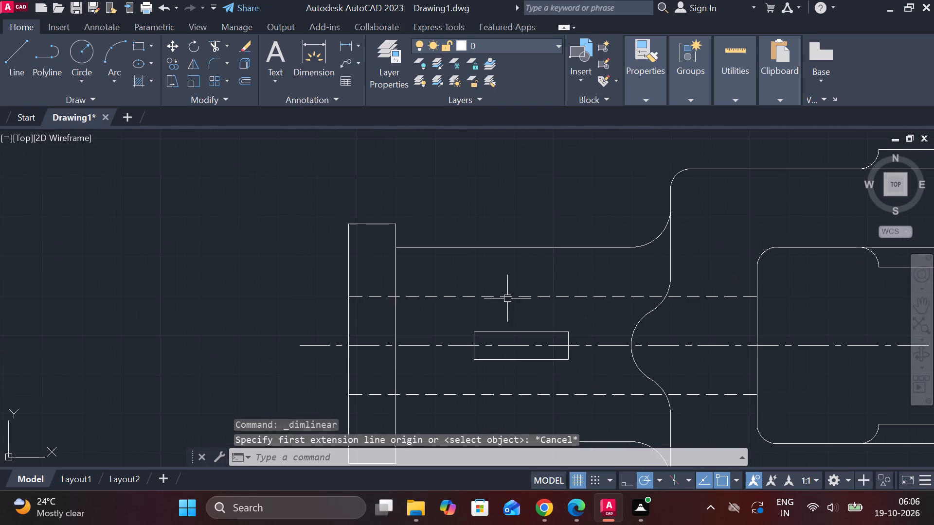
Trim both horizontal dashed lines in the lower view between the flange and the fork's inner face.
type("tr")
key("space")
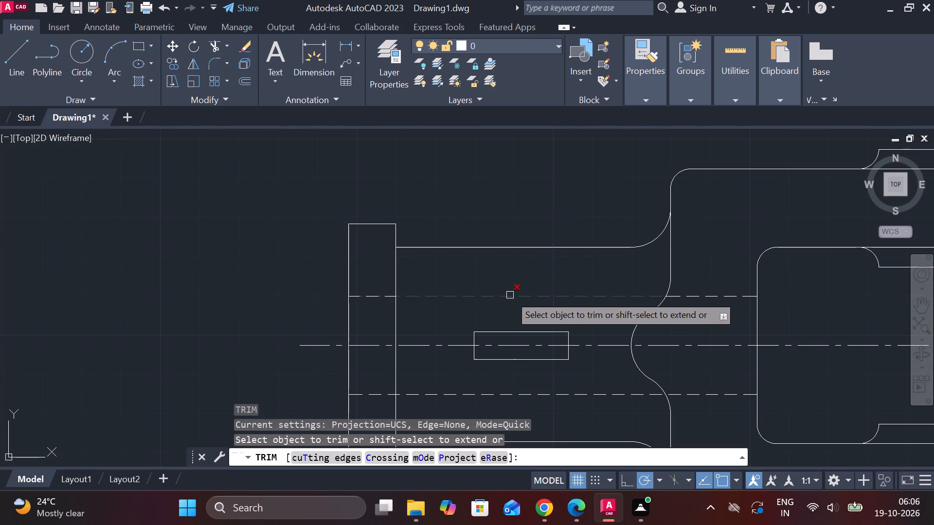
left_click(510, 295)
left_click(721, 300)
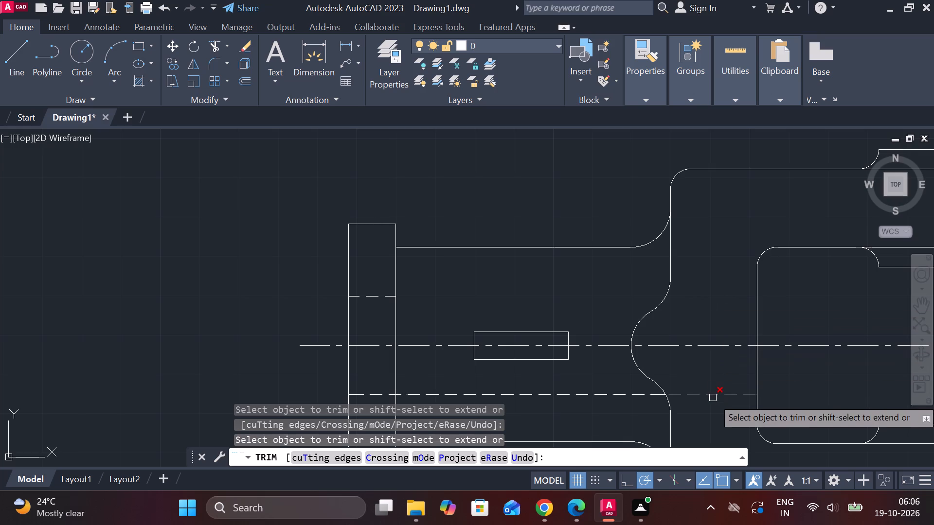
left_click(713, 398)
left_click(601, 397)
middle_click_drag(578, 391, 532, 338)
key("Escape")
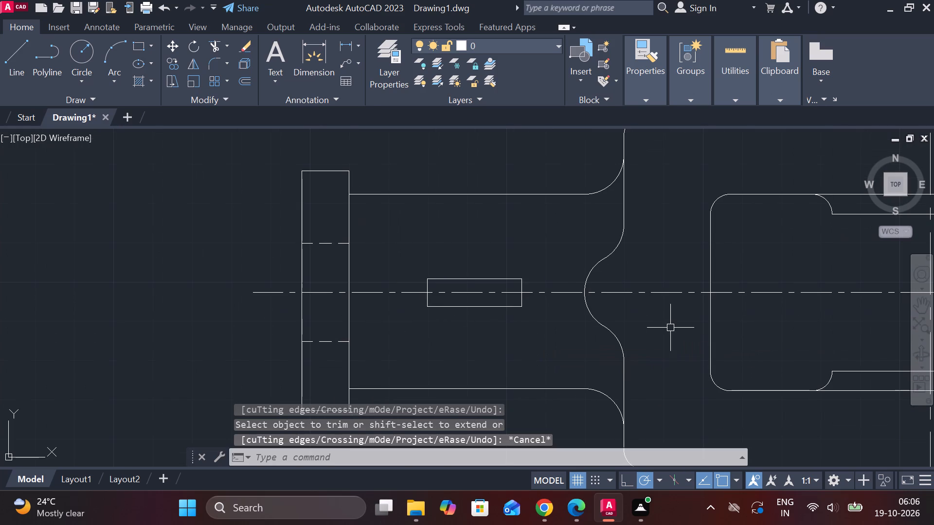
Draw a sloped line from 10 above the centre line on the fork's inner face to the upper dashed line's end at the flange.
key("l")
key("Return")
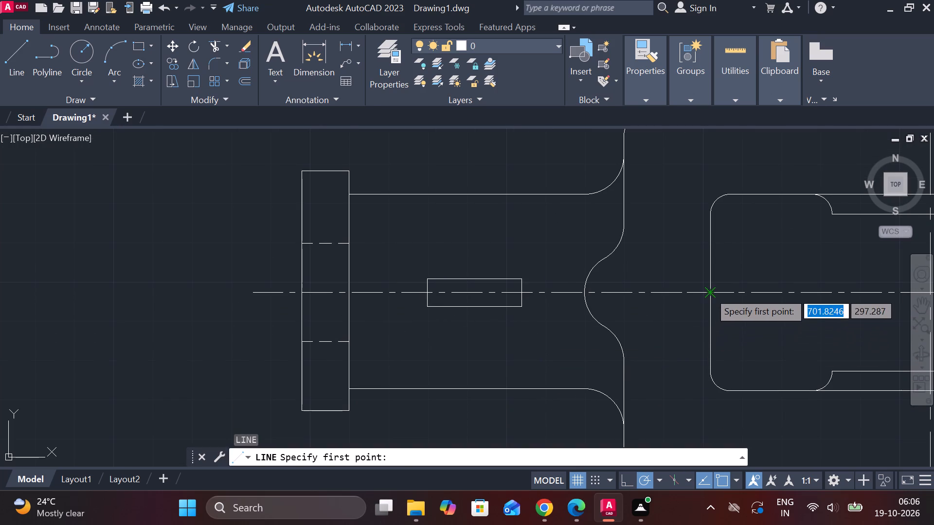
type("10")
key("Return")
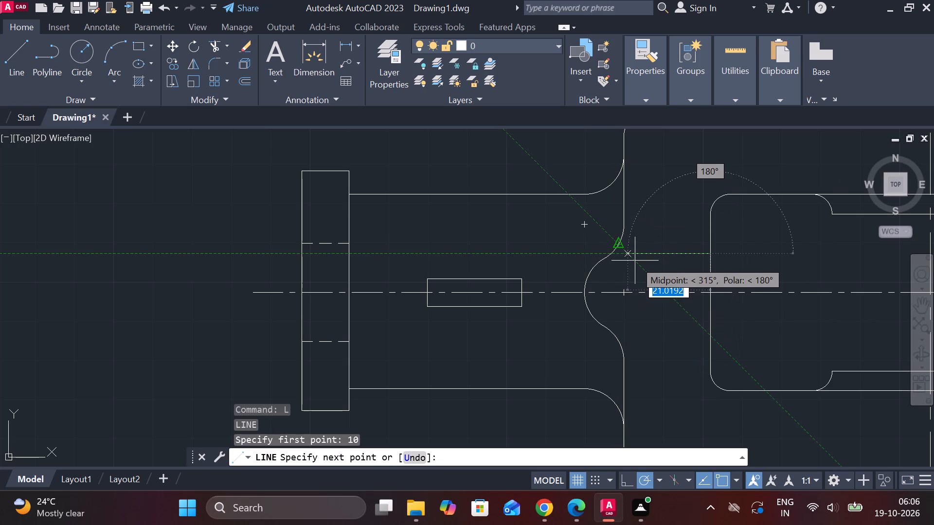
scroll(347, 248, "up", 2)
left_click(348, 236)
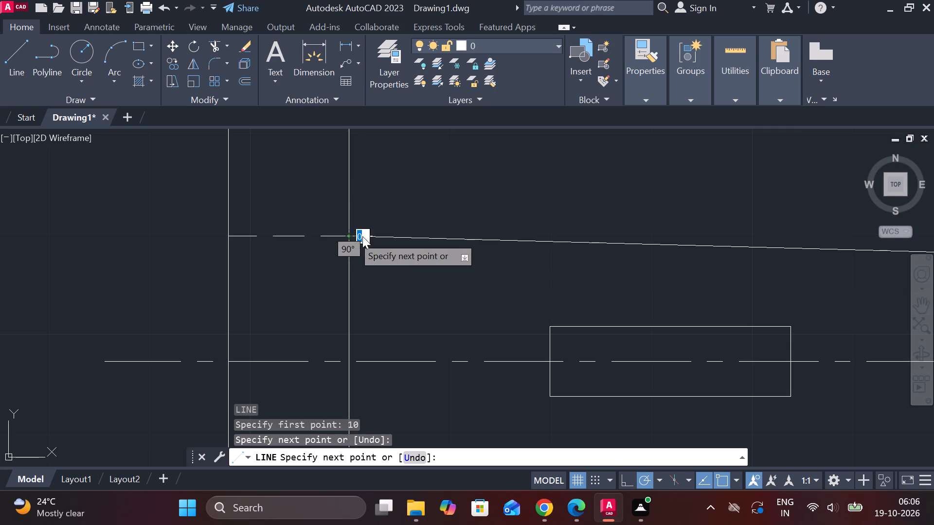
scroll(395, 235, "down", 2)
key("Escape")
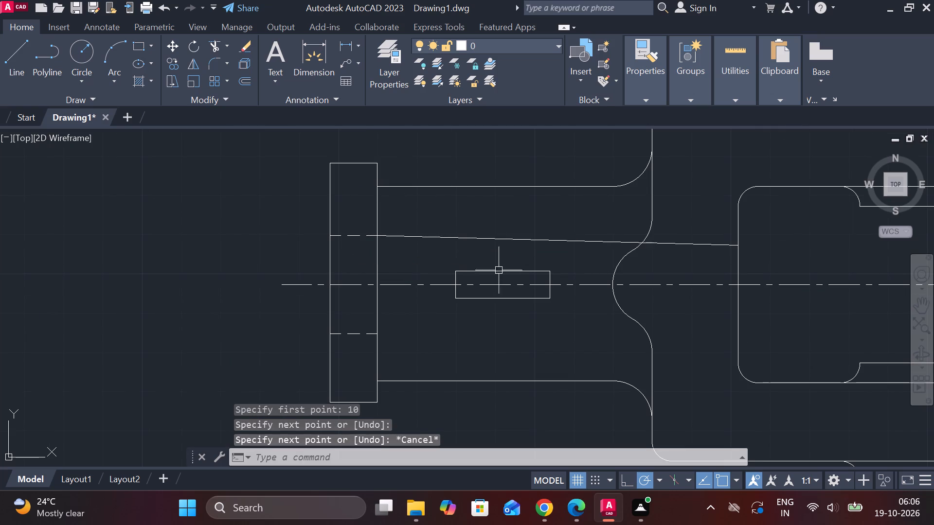
Mirror the sloped line about the lower view's horizontal centre line, keeping the original.
middle_click_drag(497, 316, 463, 315)
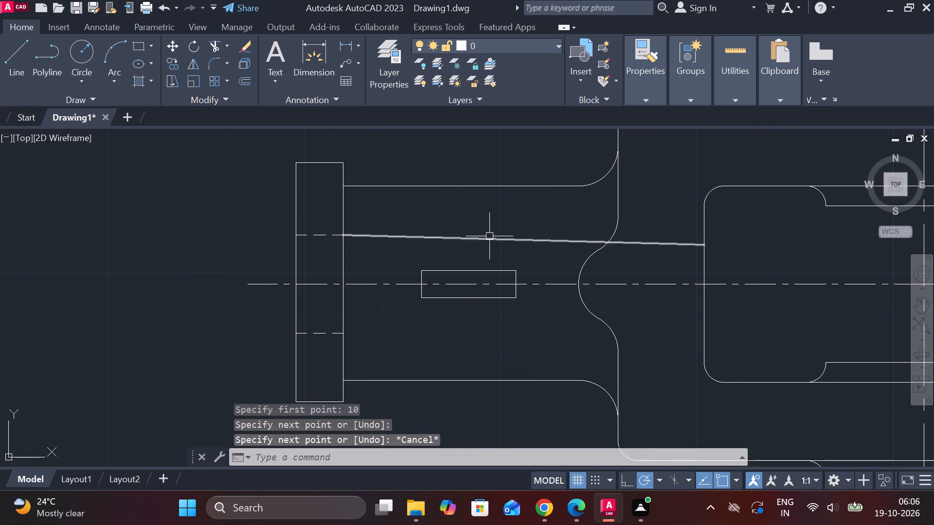
left_click(489, 242)
type("mi")
key("Return")
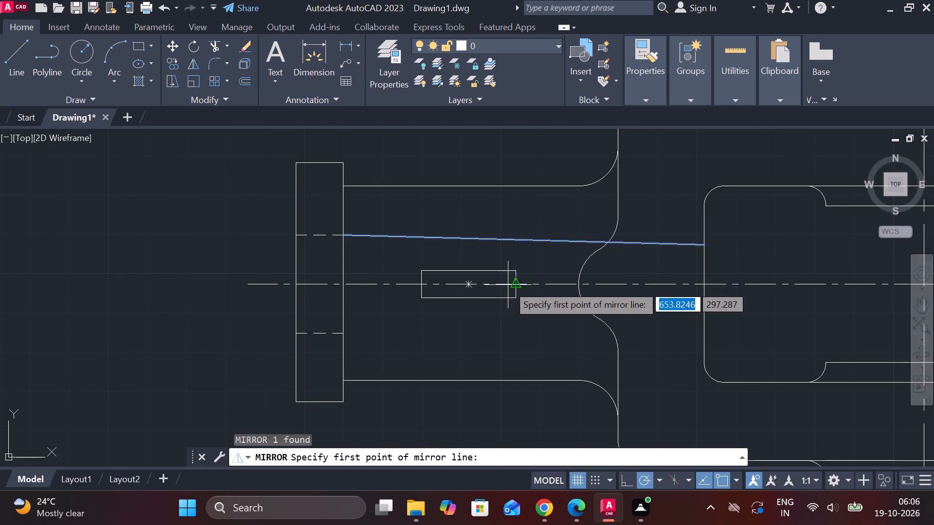
left_click(508, 285)
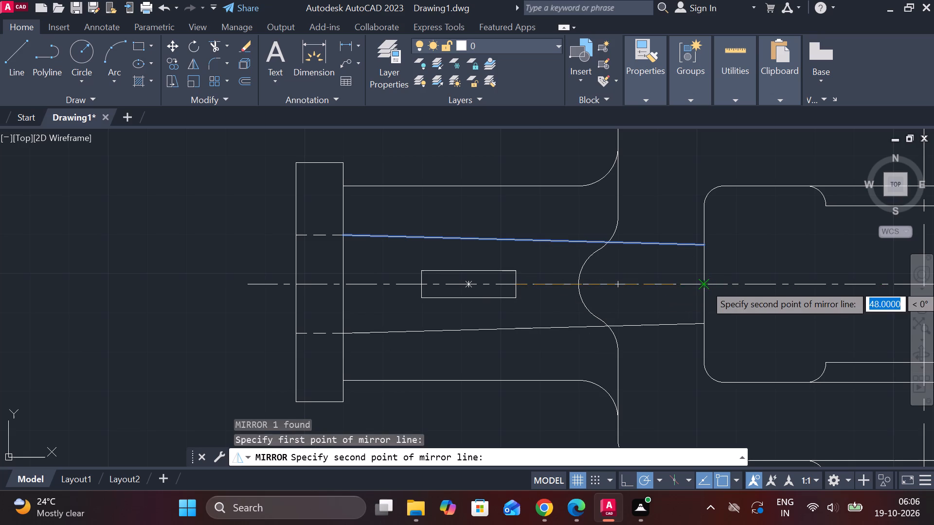
left_click(706, 284)
left_click_drag(729, 338, 706, 284)
key("Escape")
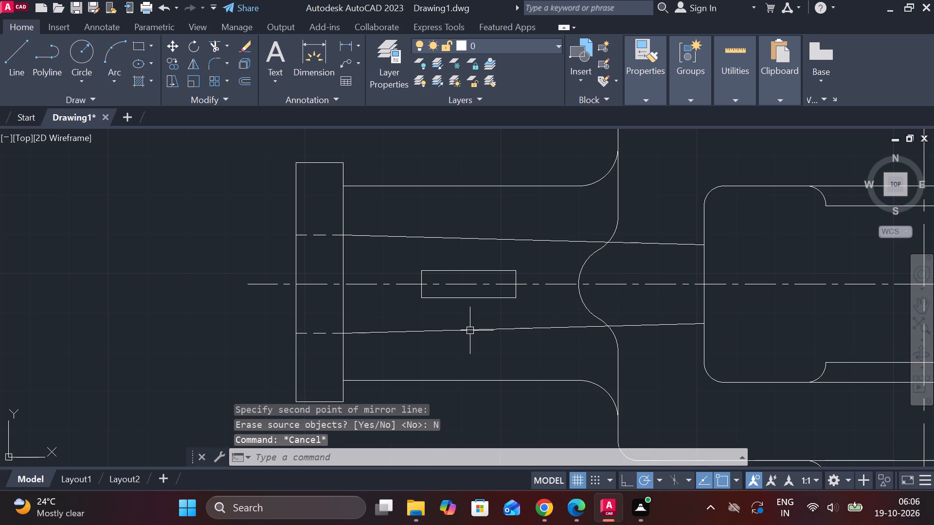
Change the linetype of both sloped lines in the lower view to DASHED.
left_click(468, 331)
left_click(454, 240)
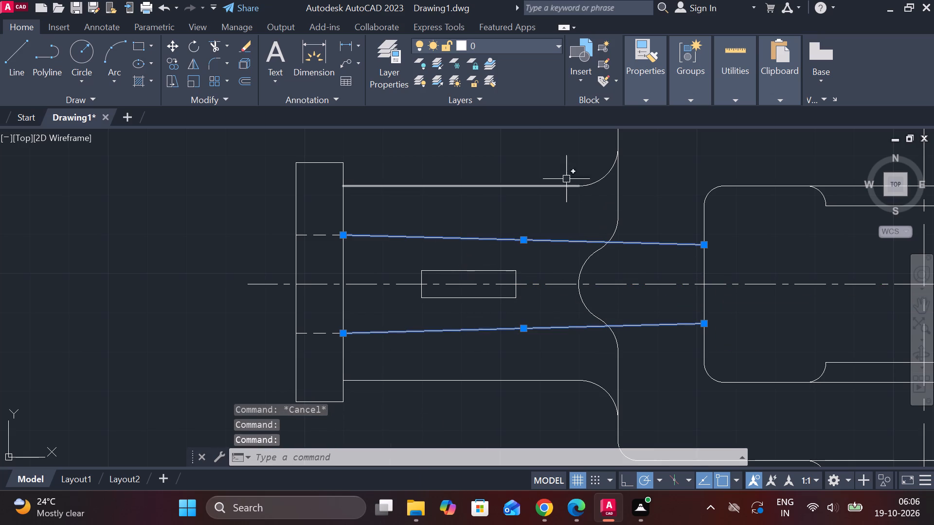
left_click(643, 98)
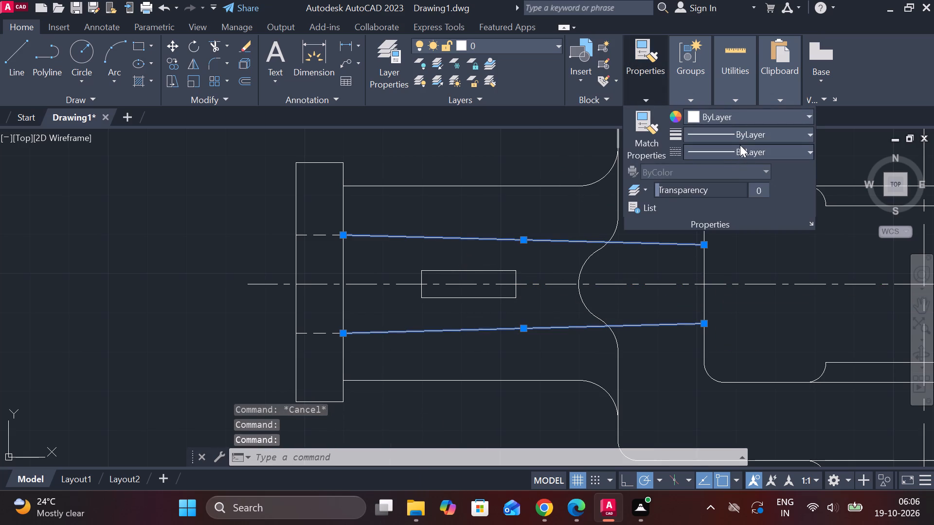
left_click(740, 145)
left_click(718, 243)
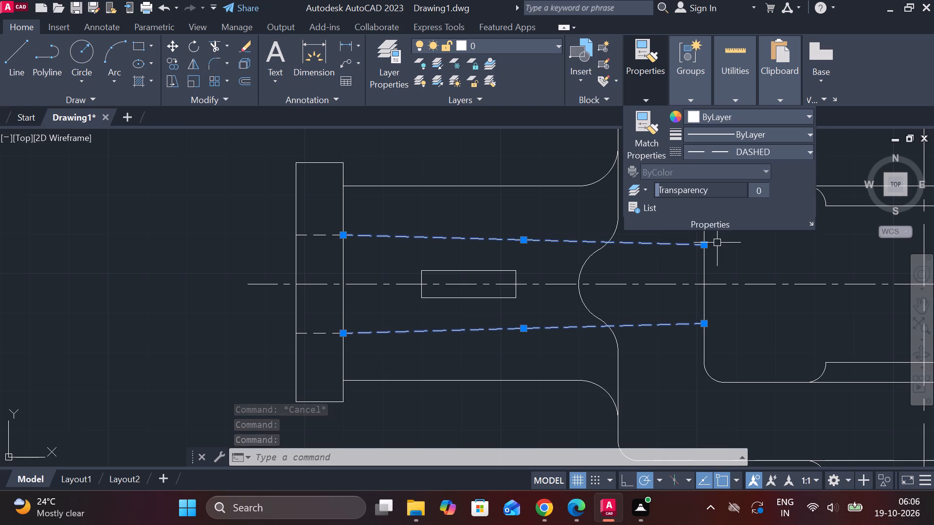
key("Escape")
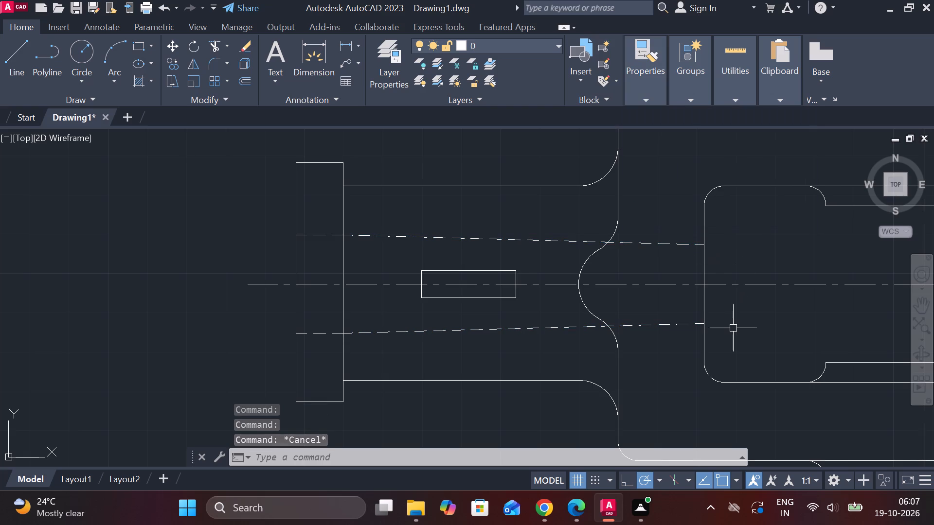
Draw a vertical projection line from the fork's shank-side outer edge up to the upper view's top edge.
scroll(590, 264, "down", 2)
middle_click_drag(566, 264, 538, 382)
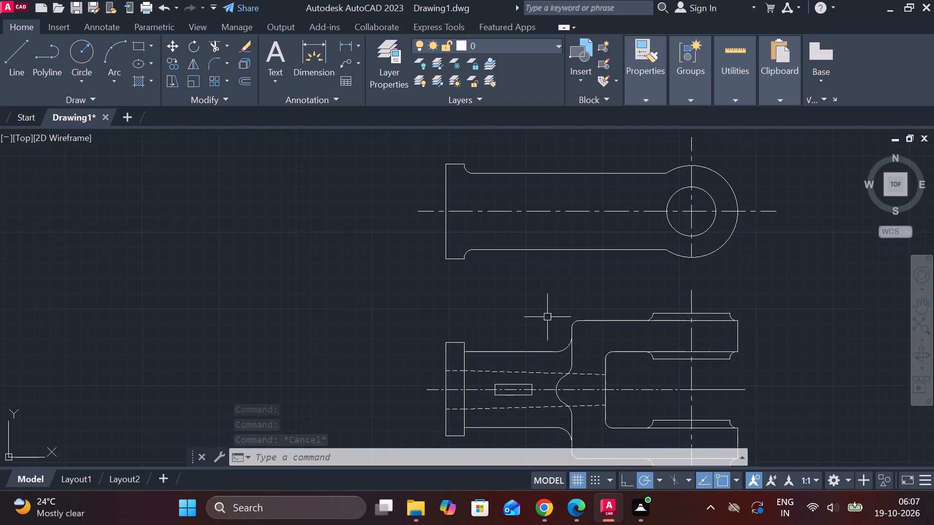
key("l")
key("Return")
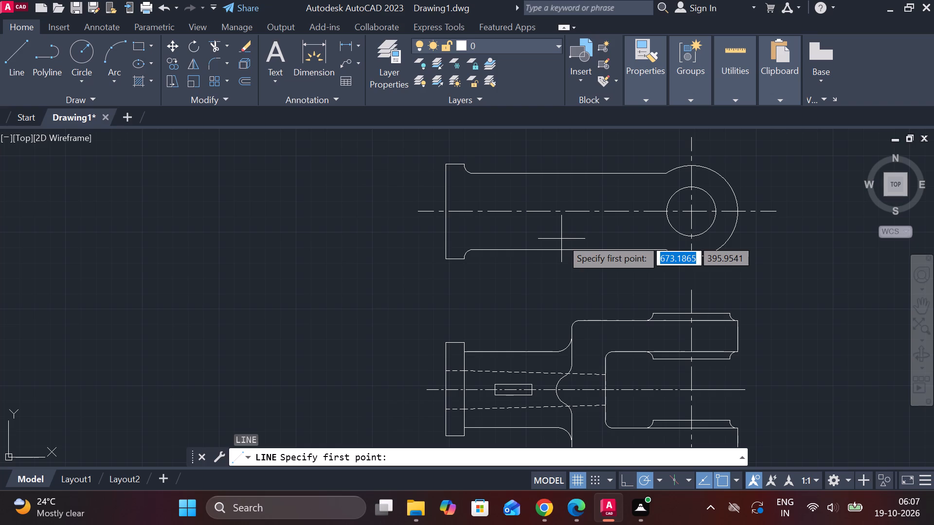
scroll(571, 330, "up", 2)
left_click(572, 338)
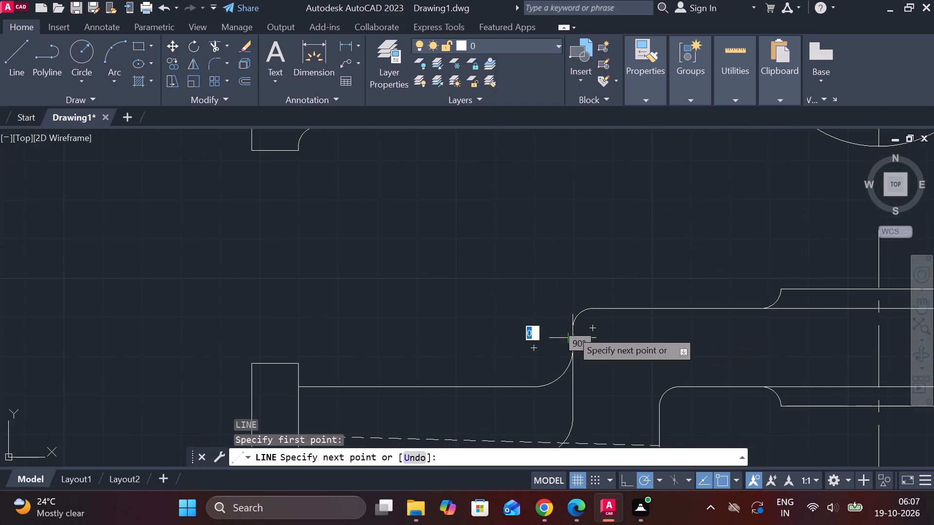
middle_click_drag(574, 250, 568, 373)
scroll(561, 372, "down", 1)
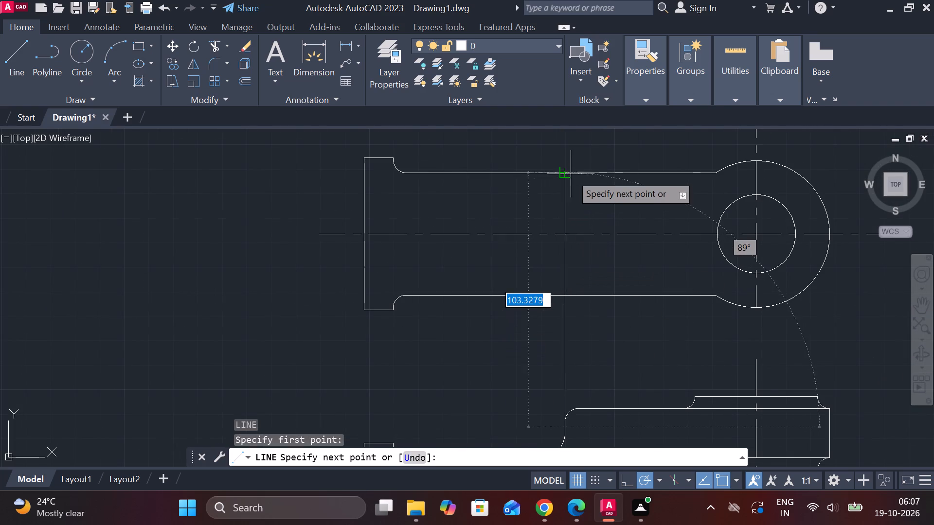
left_click(563, 173)
key("Escape")
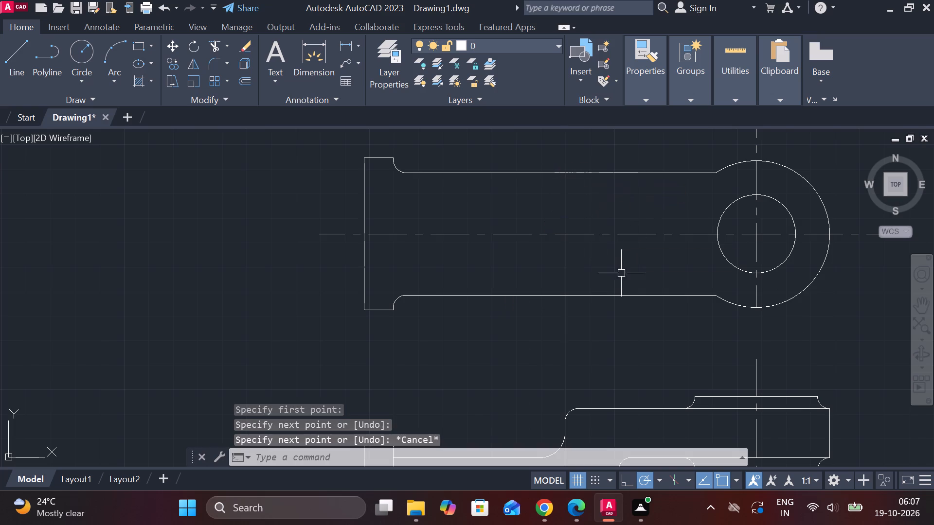
Draw a second vertical projection line from the fork's inner face up past the upper view's top edge.
key("space")
middle_click_drag(621, 284, 616, 252)
scroll(615, 245, "down", 2)
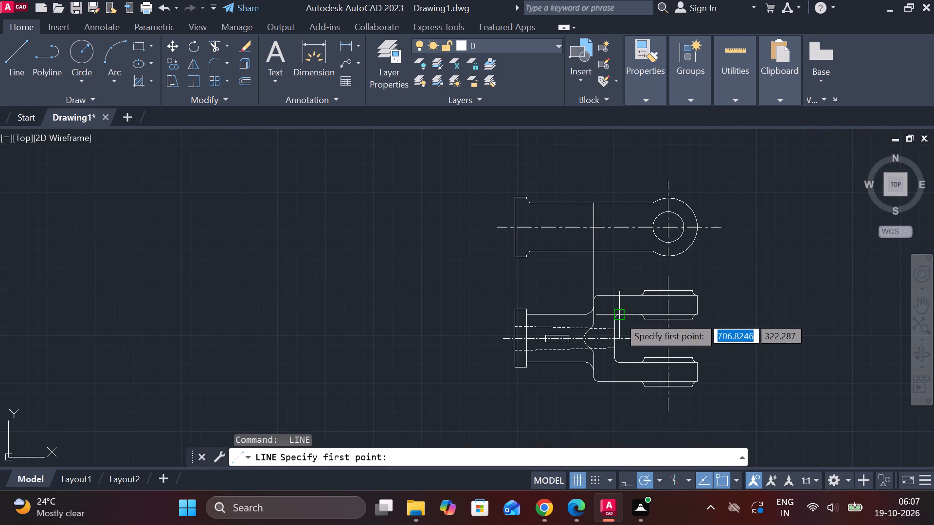
scroll(617, 322, "up", 2)
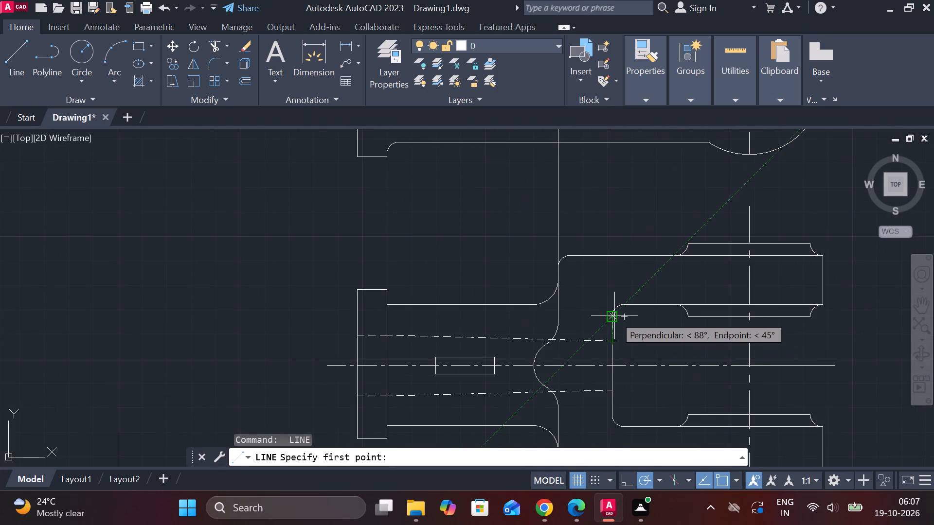
left_click(614, 318)
middle_click_drag(615, 189, 624, 364)
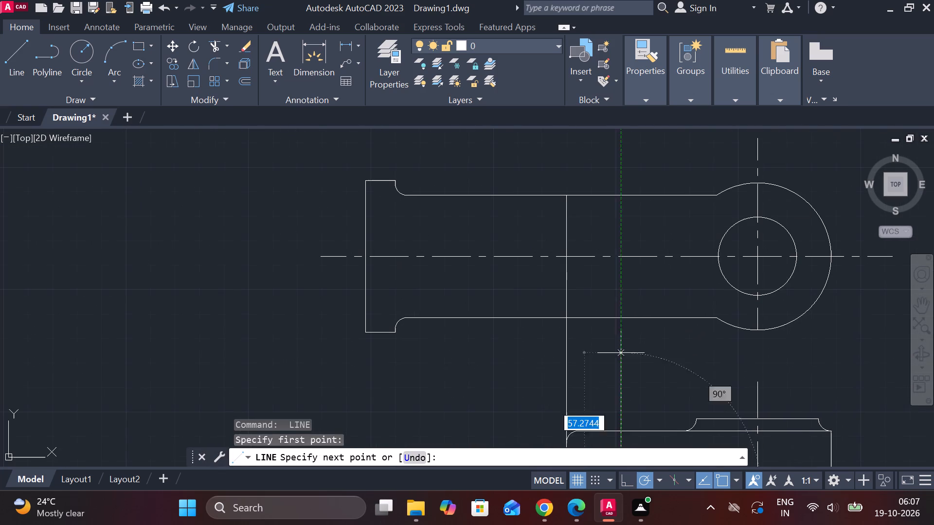
left_click(613, 177)
key("Escape")
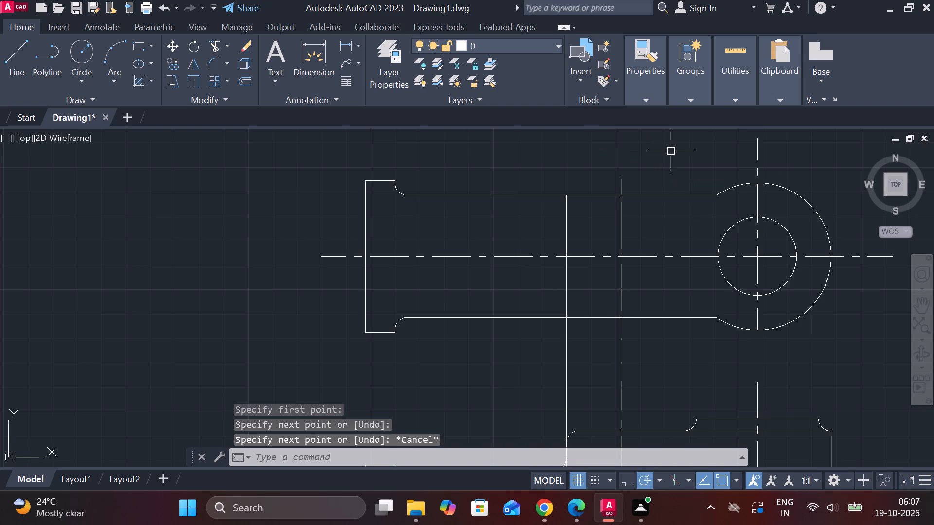
Trim both projection lines to the upper view's outline and erase the leftover piece inside the upper fork arm.
type("tr")
key("space")
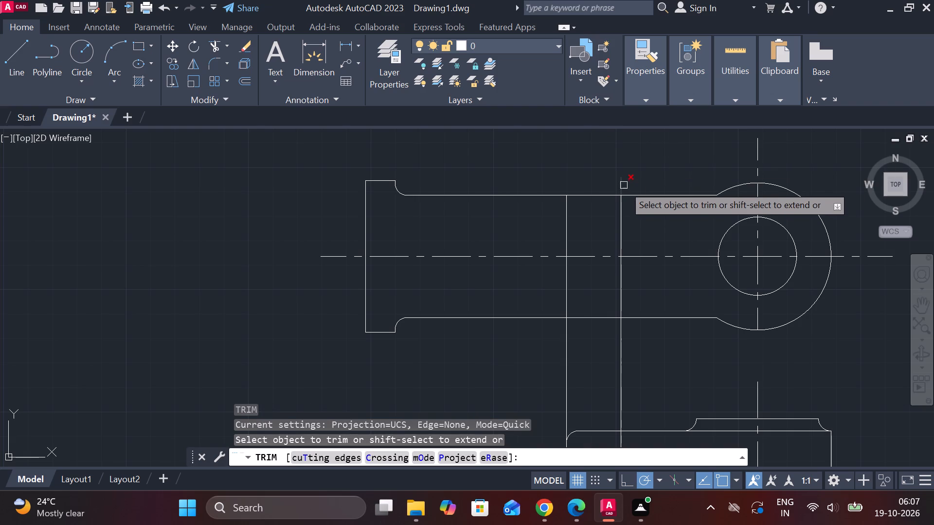
left_click(624, 185)
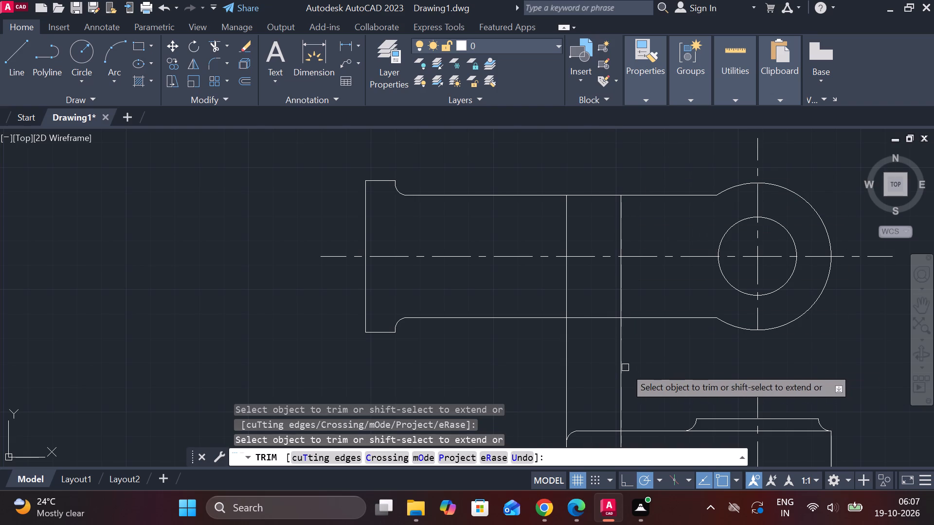
left_click(624, 359)
left_click(567, 352)
key("Escape")
middle_click_drag(580, 354, 573, 294)
left_click(611, 393)
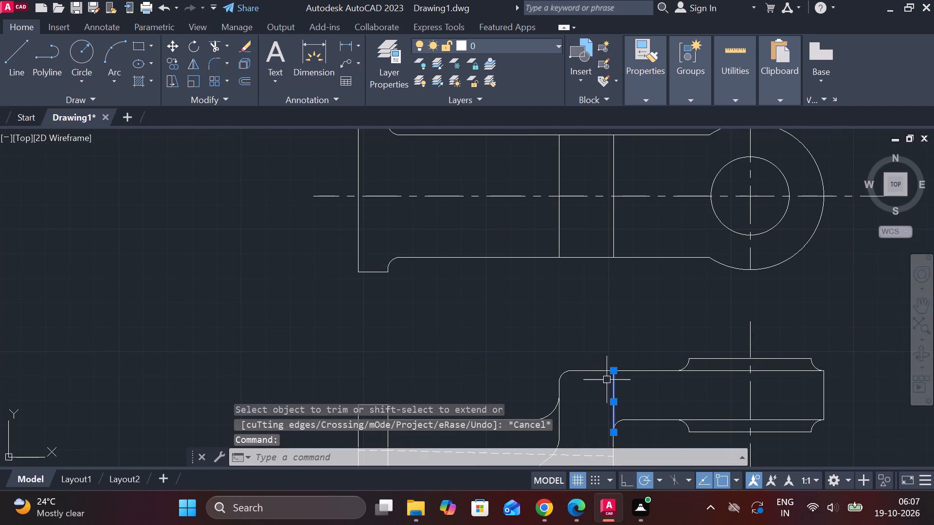
type("e")
key("space")
Draw a vertical line about 4.5 units long up from the upper view's bottom edge, aligned with the rectangular slot's fork-side end.
scroll(586, 363, "down", 1)
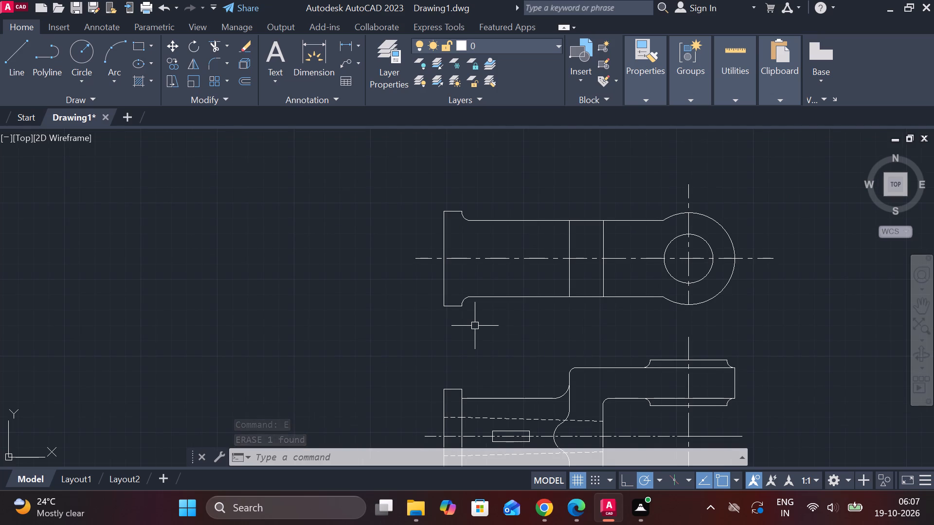
middle_click_drag(480, 327, 498, 331)
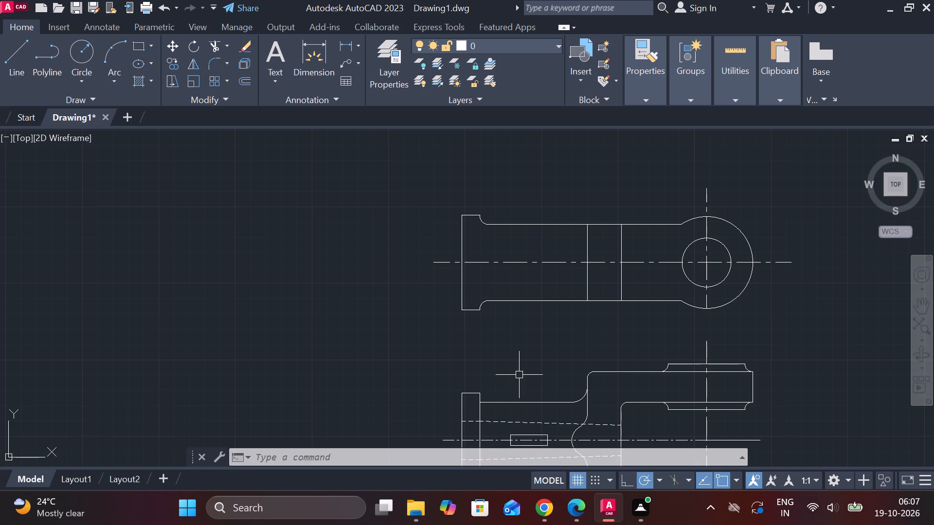
middle_click_drag(529, 375, 501, 333)
key("l")
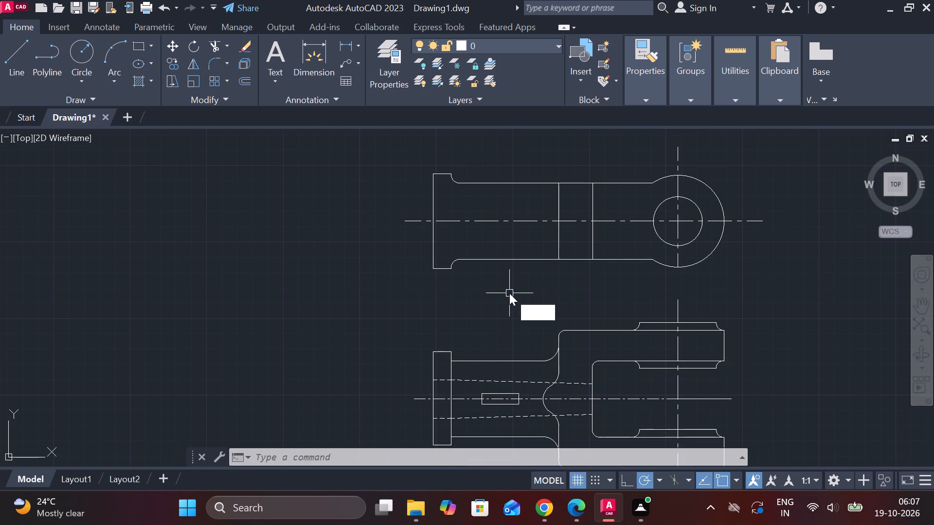
key("Return")
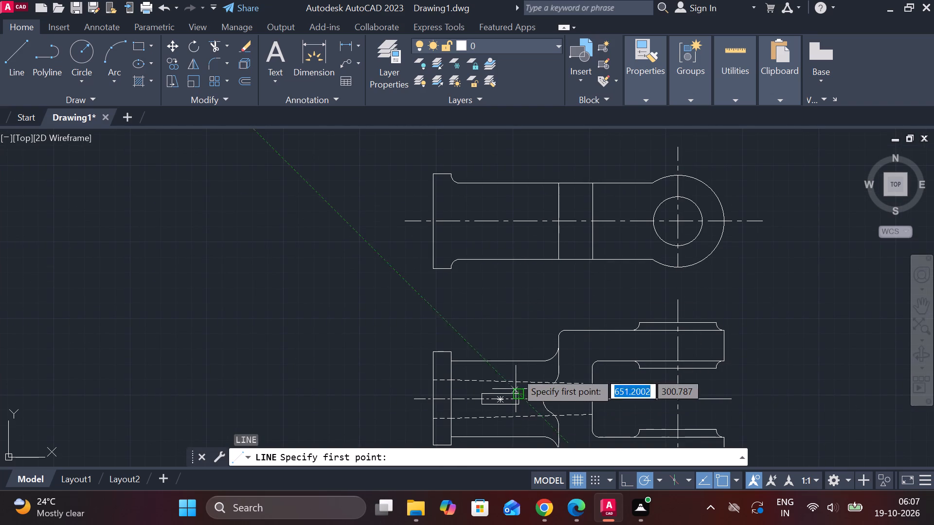
left_click(515, 261)
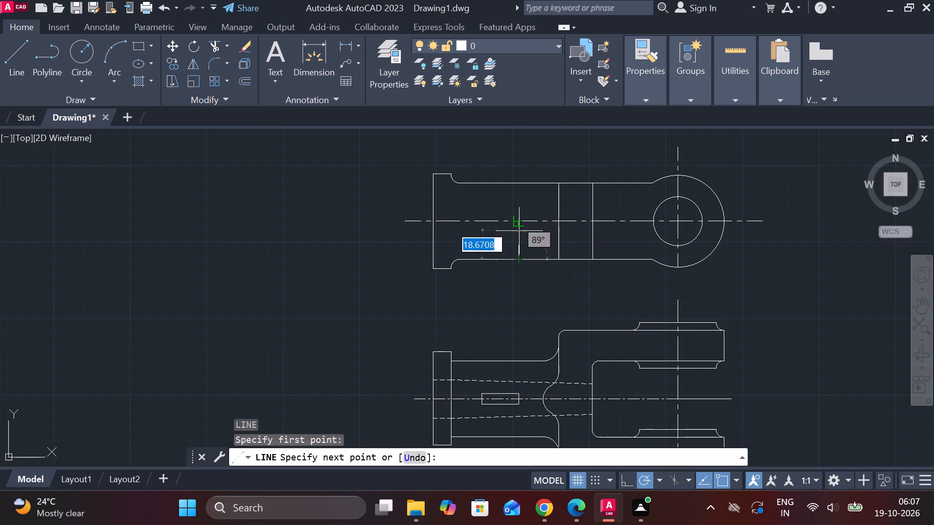
scroll(519, 231, "up", 2)
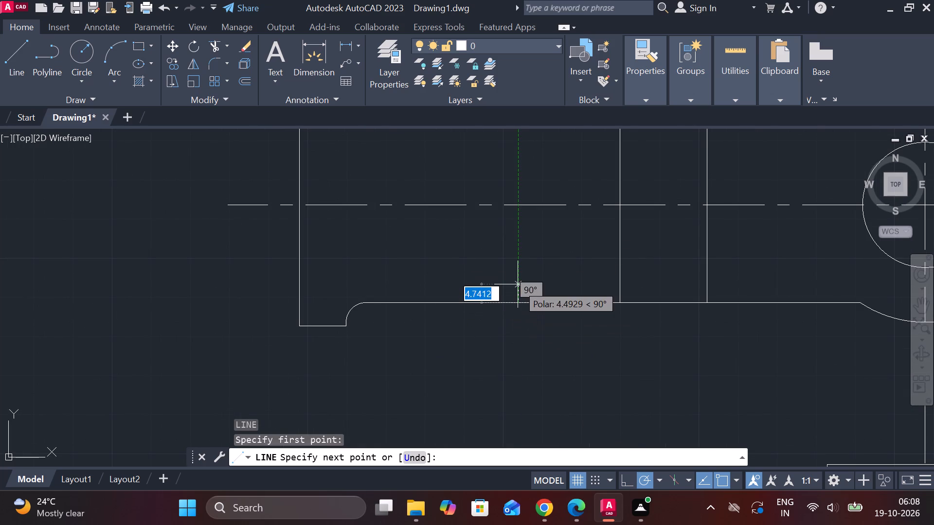
left_click(518, 284)
key("Escape")
Draw a vertical line about 7.7 units long up from the upper view's bottom edge, aligned with the rectangular slot's flange-side end.
scroll(521, 288, "down", 1)
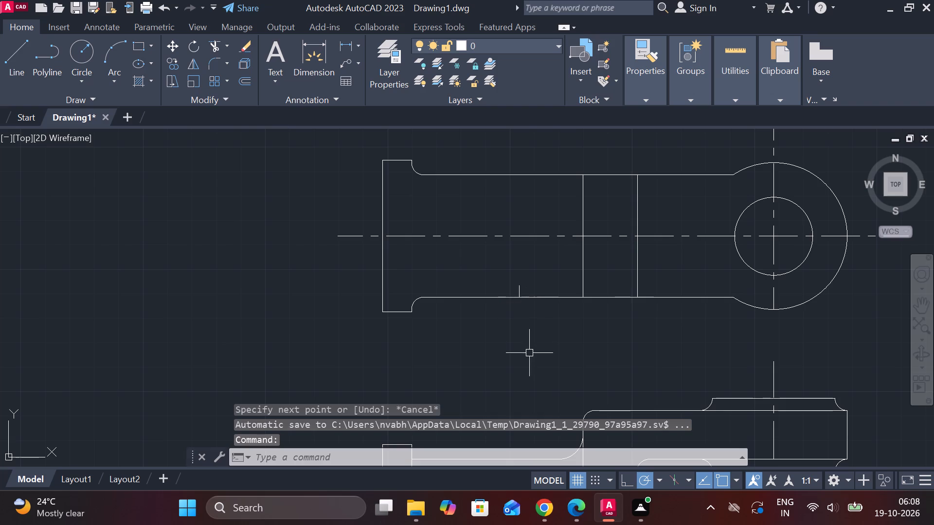
key("space")
middle_click_drag(521, 359, 518, 333)
scroll(514, 336, "down", 2)
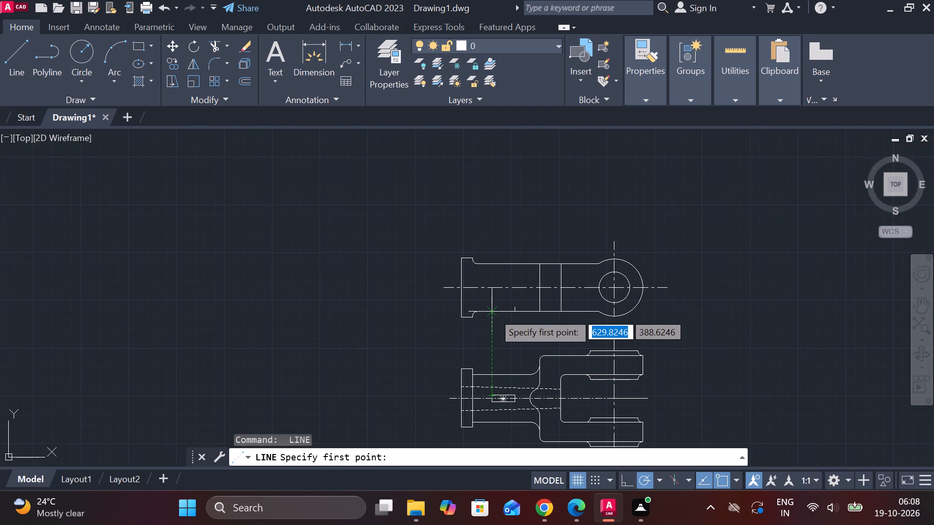
left_click(493, 313)
scroll(493, 313, "up", 2)
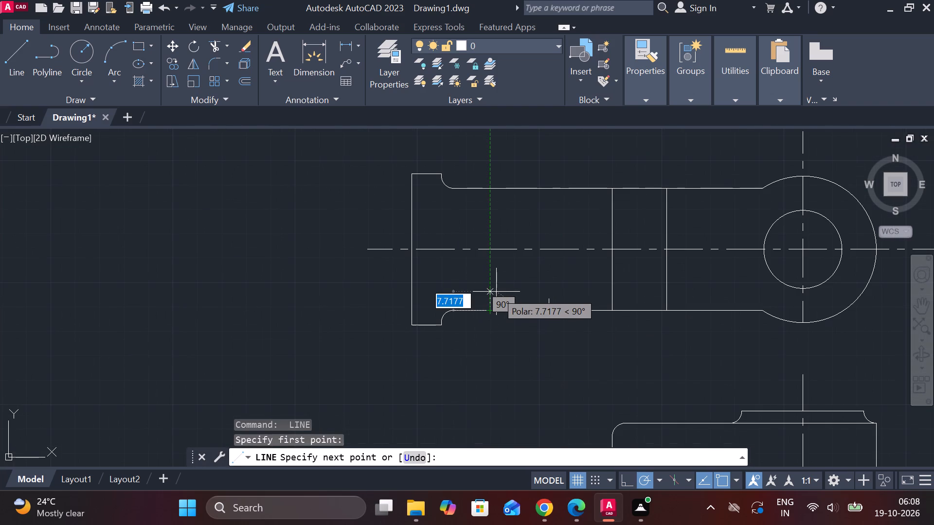
left_click(496, 292)
key("Escape")
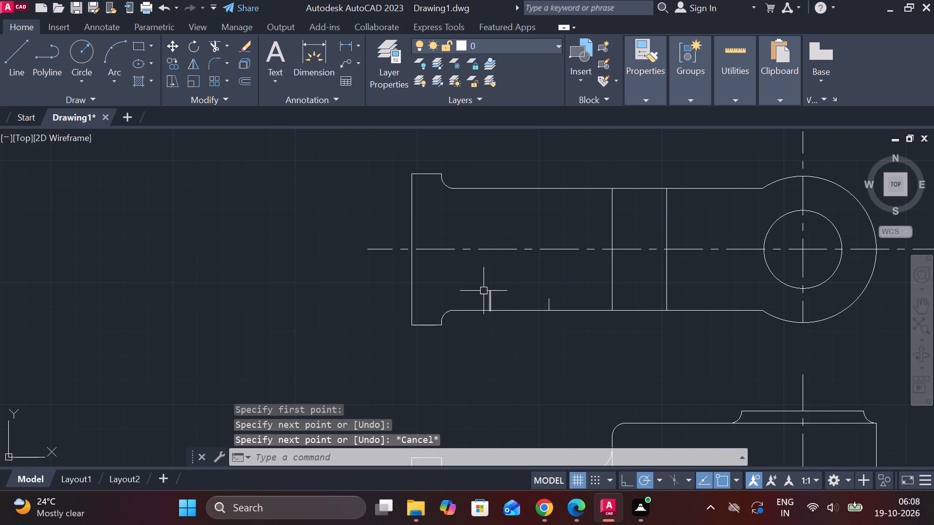
Draw a 12-unit horizontal line across the upper view's flange, starting on its end face 12.5 units above the centreline.
key("l")
key("Return")
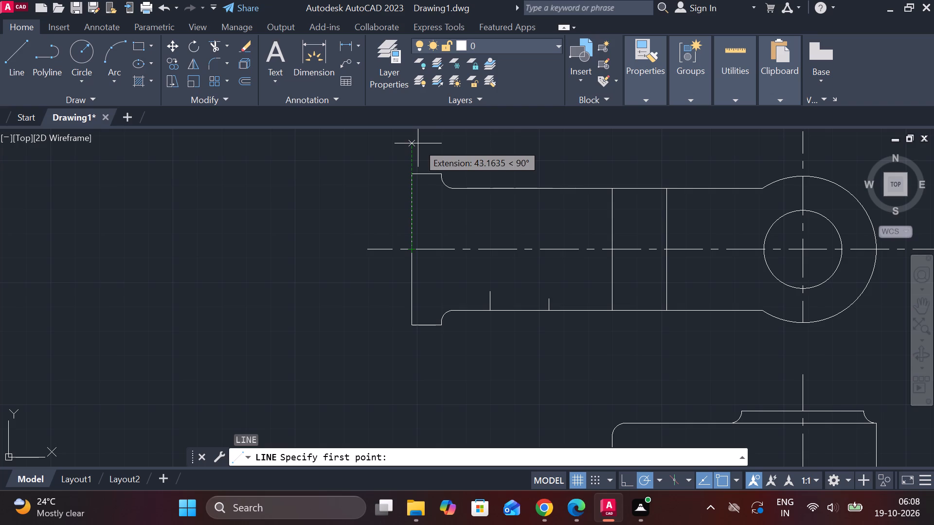
type("12")
key("period")
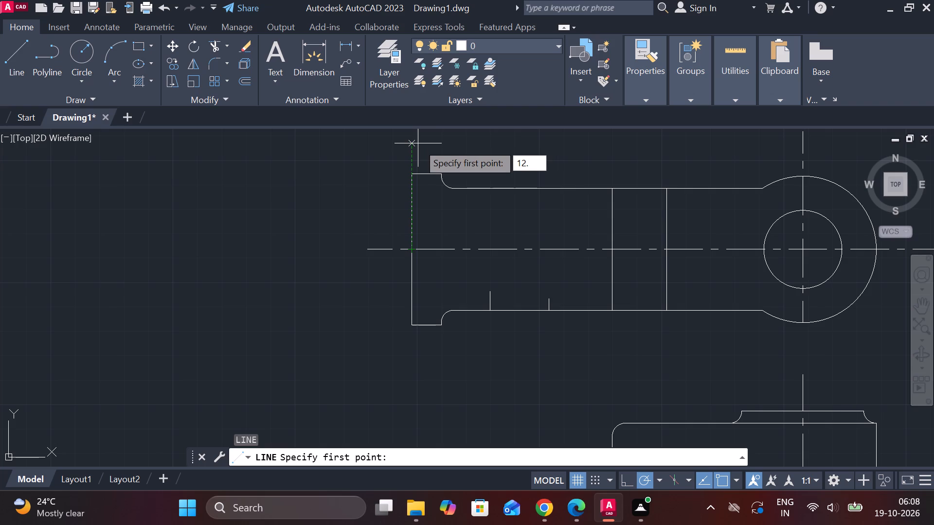
type("5")
key("space")
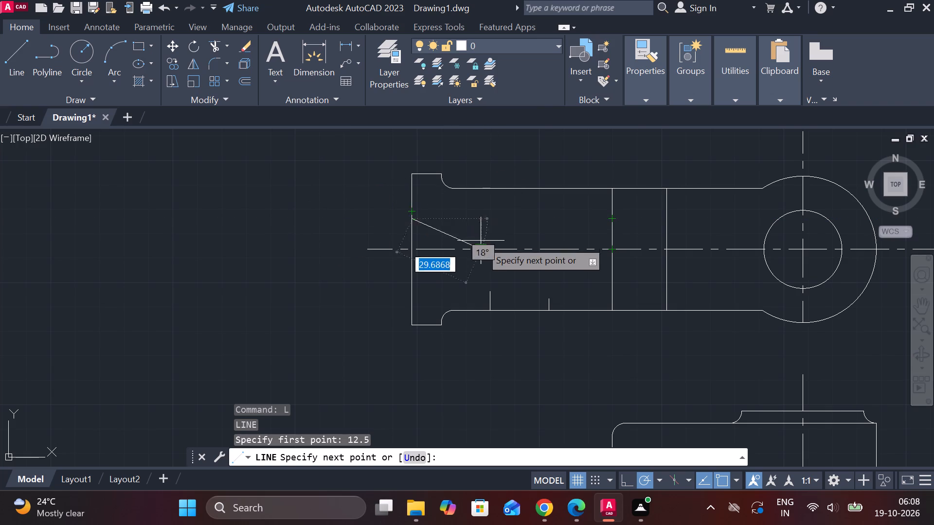
type("12")
key("space")
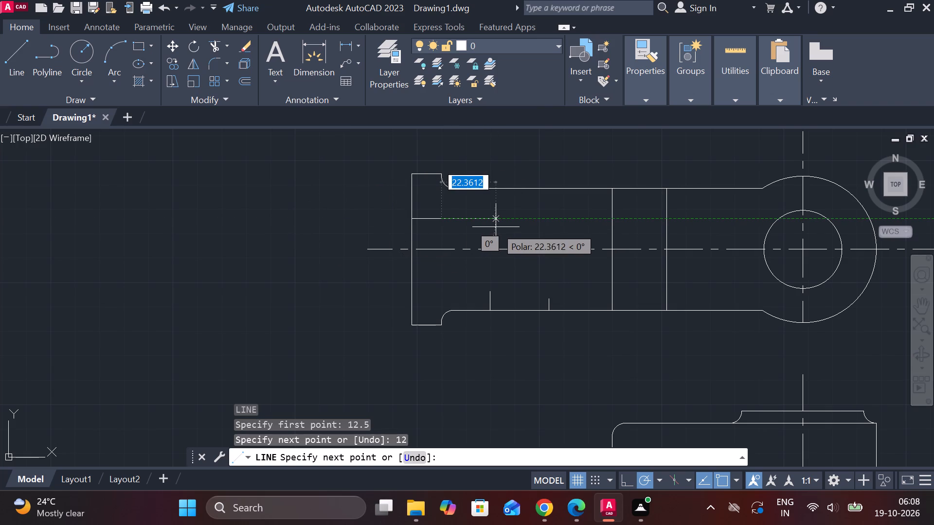
key("Escape")
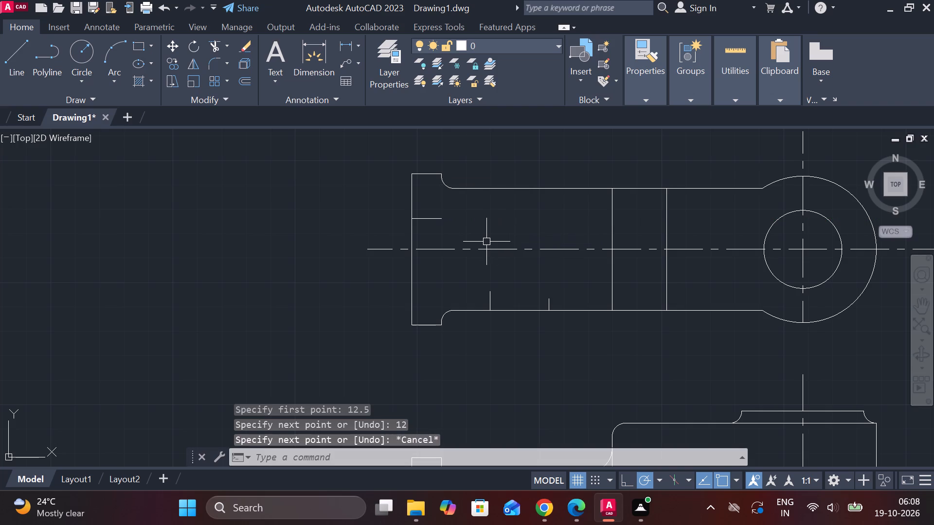
Draw a vertical line along the flange's inner face in the upper view, from its bottom corner to its top corner.
key("l")
key("Return")
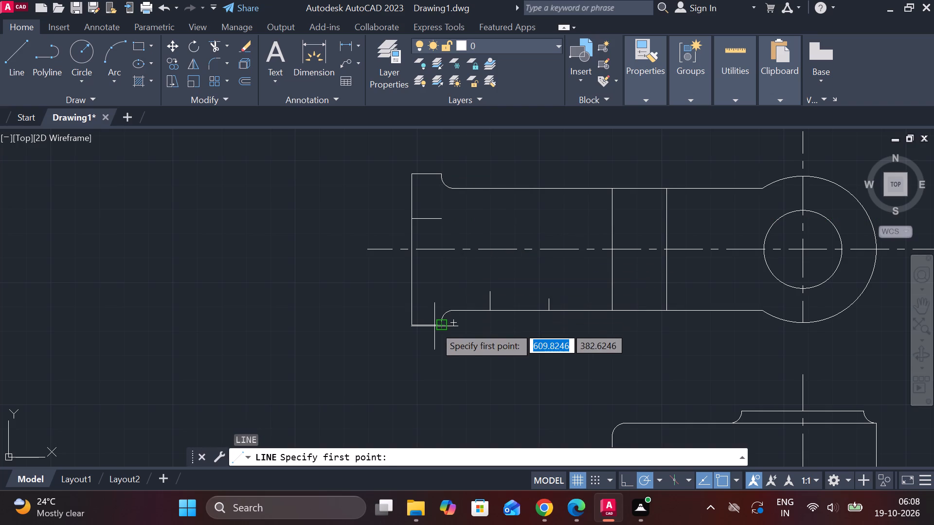
left_click(434, 326)
left_click(444, 170)
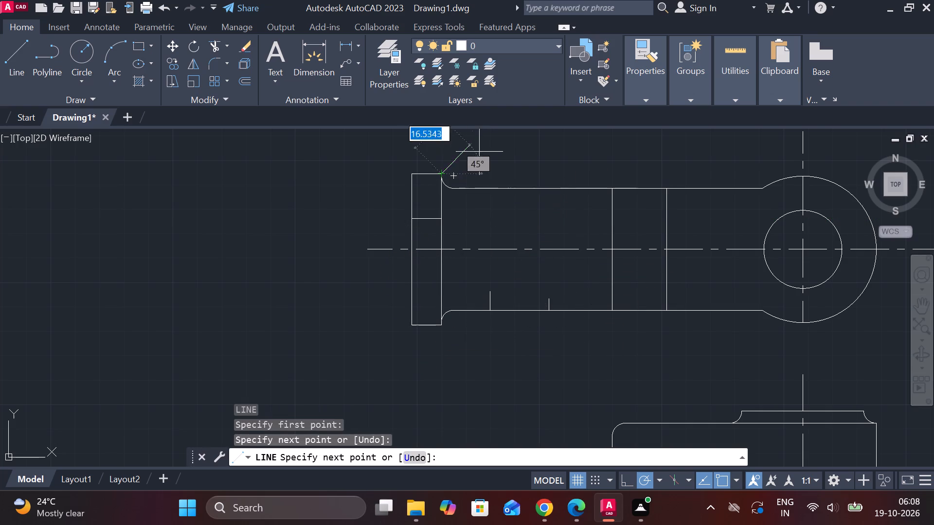
key("Escape")
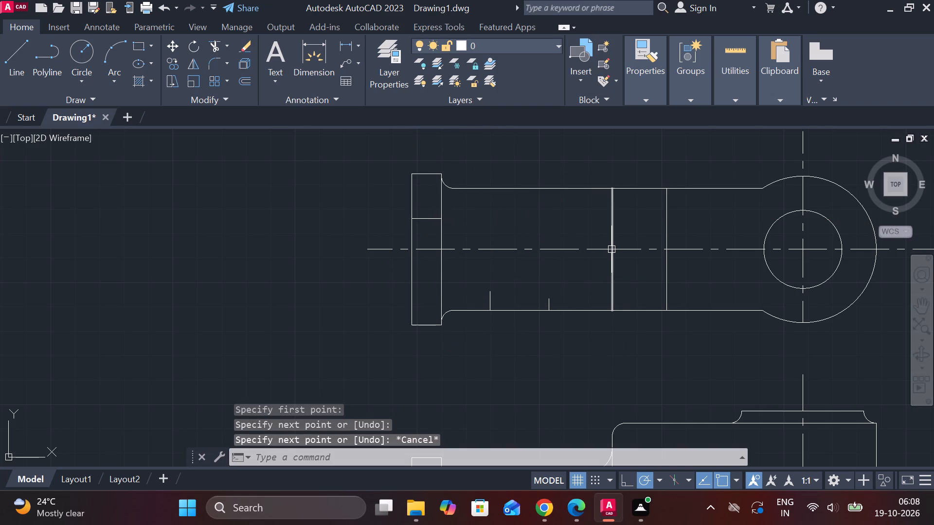
Draw the upper taper line from 10 units above the centreline on the nearer fork projection line to the 12-unit flange line's inner end.
key("l")
key("Return")
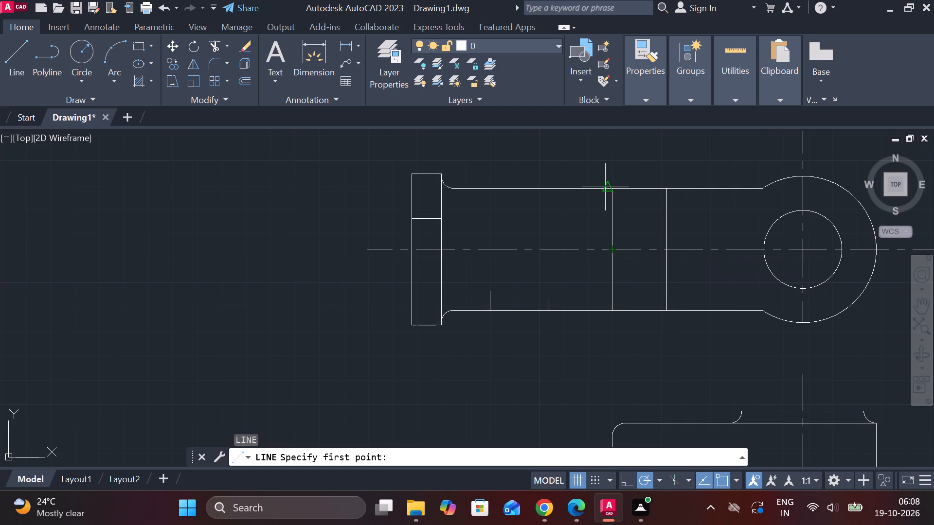
type("10")
key("Return")
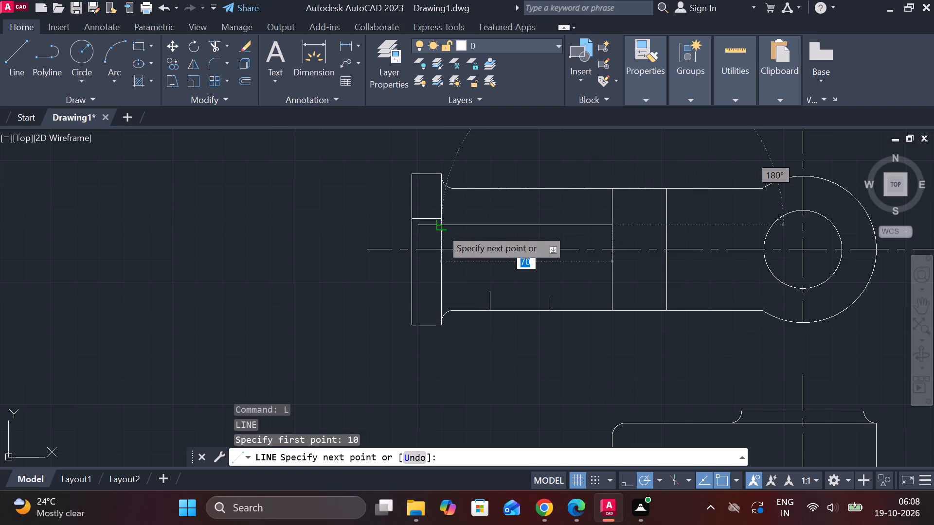
left_click(444, 216)
key("Escape")
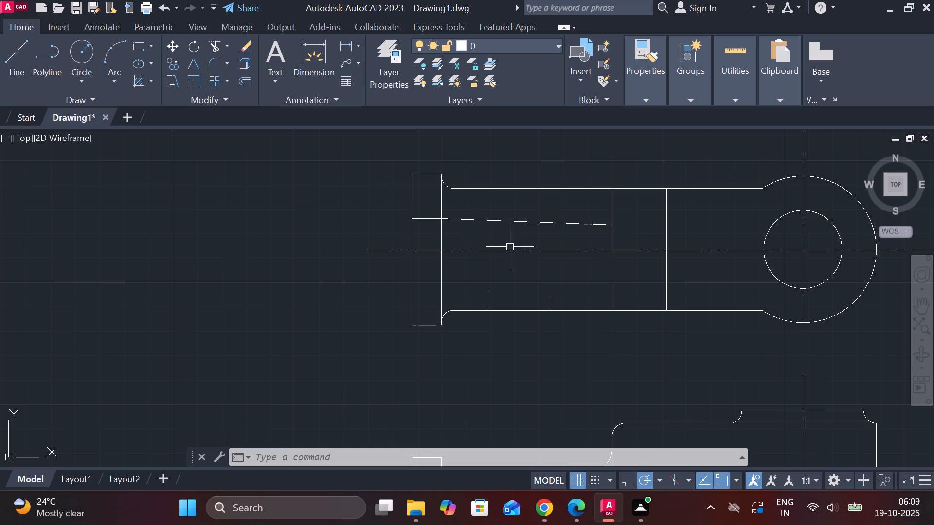
Mirror the taper line and the short flange line about the upper view's horizontal centreline, keeping the originals.
left_click(510, 219)
left_click(417, 218)
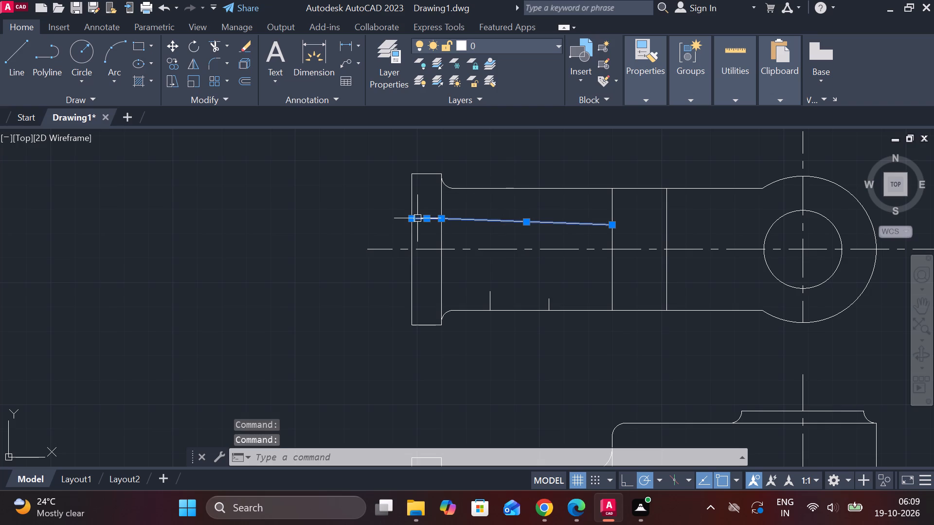
key("m")
key("i")
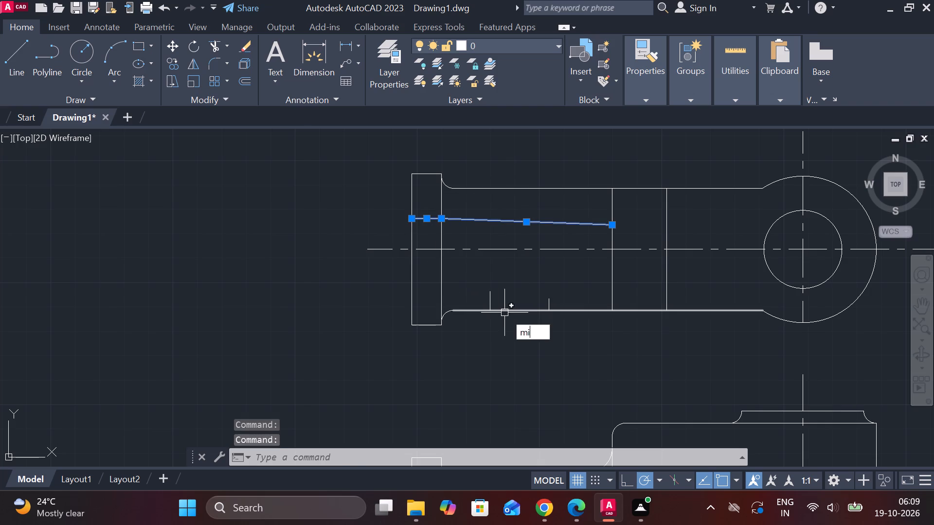
key("Return")
left_click(606, 254)
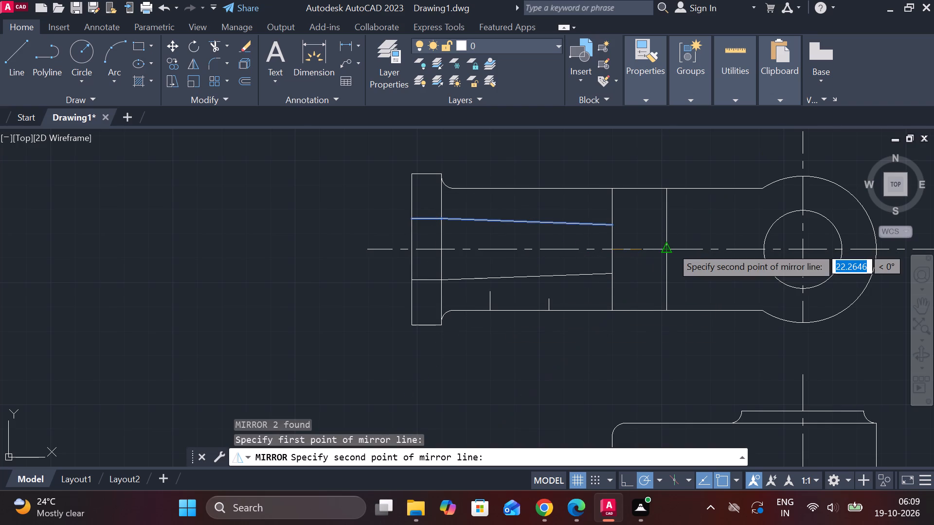
left_click(671, 247)
left_click_drag(687, 297, 671, 247)
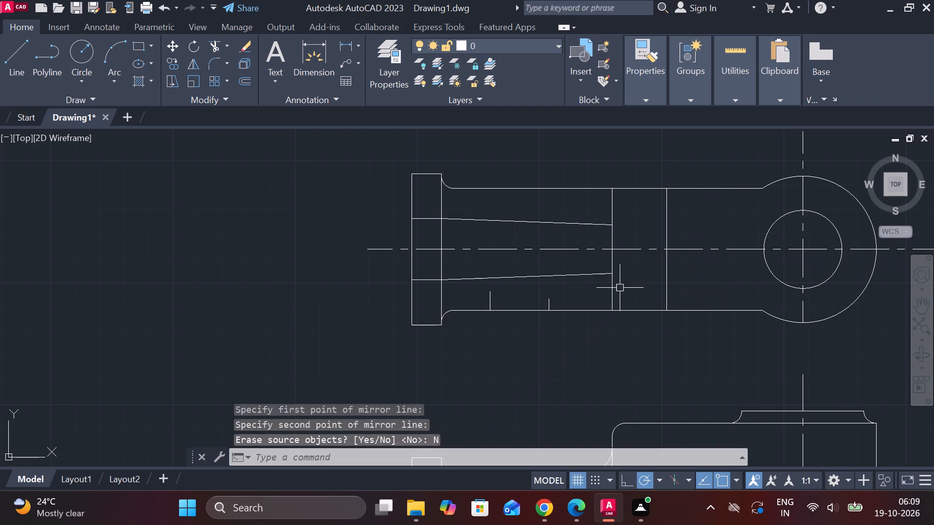
Stretch the two short vertical slot-end lines up to the upper view's top edge.
left_click(491, 297)
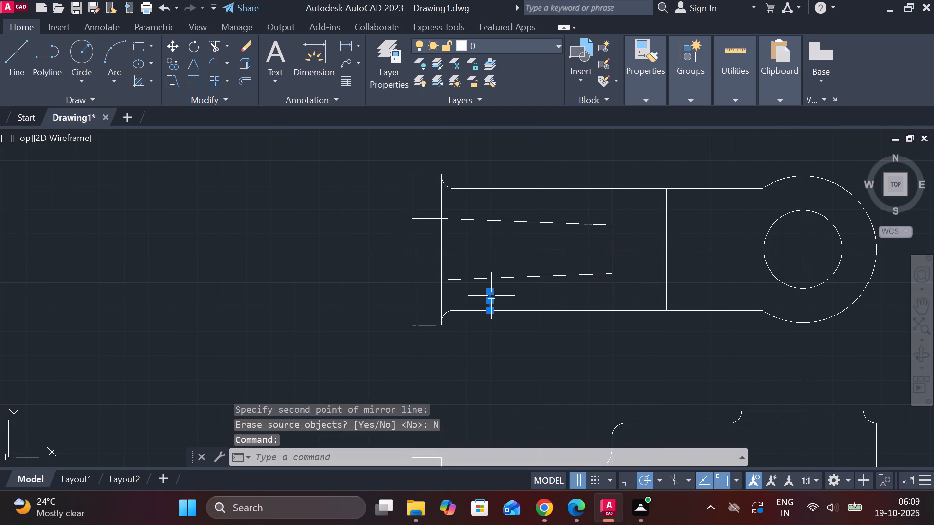
scroll(490, 284, "up", 2)
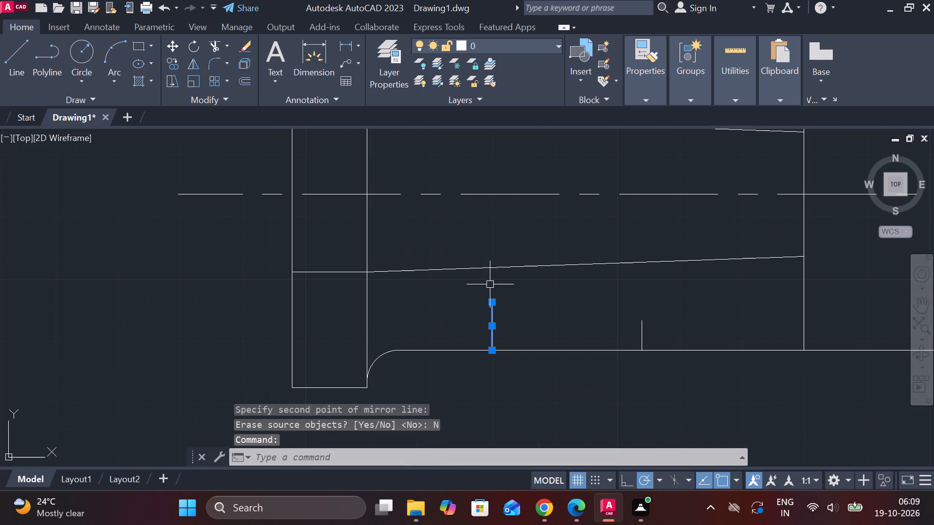
left_click(495, 301)
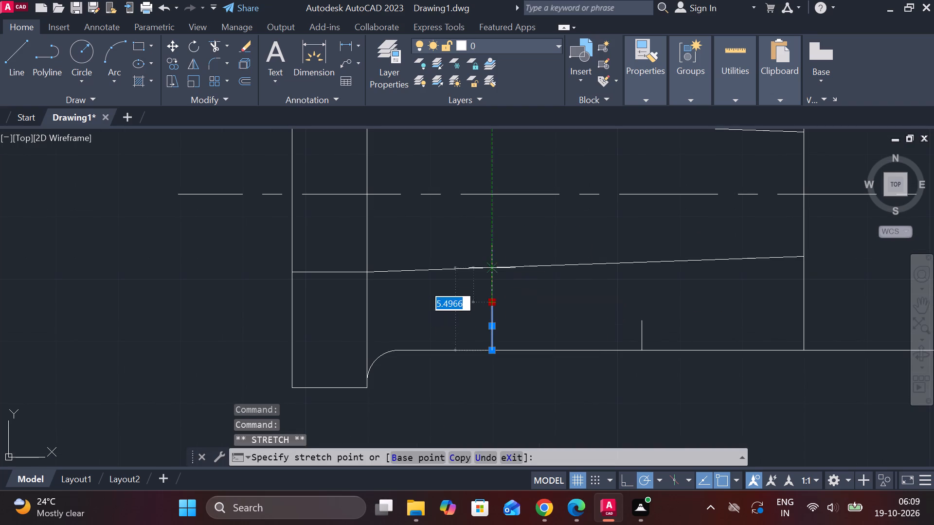
scroll(497, 223, "down", 1)
middle_click_drag(498, 223, 501, 269)
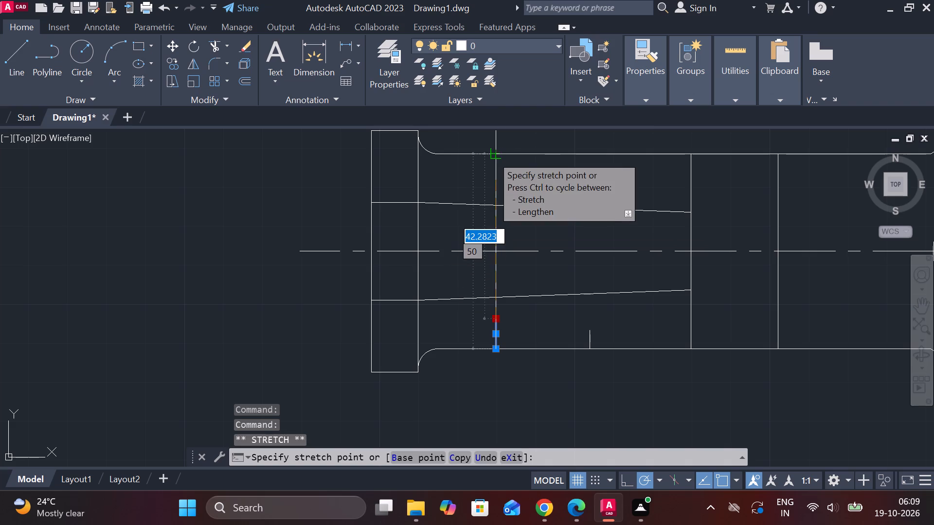
left_click(492, 156)
key("Escape")
left_click(586, 336)
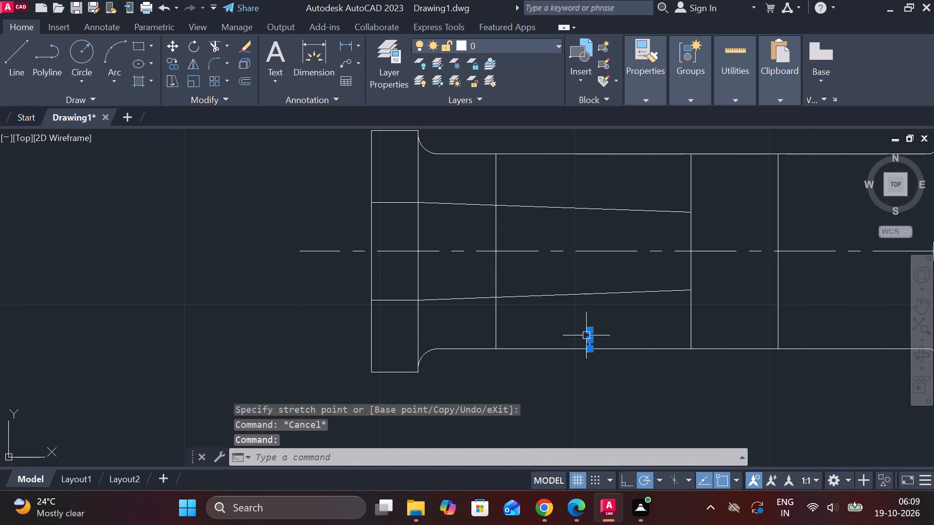
left_click(590, 328)
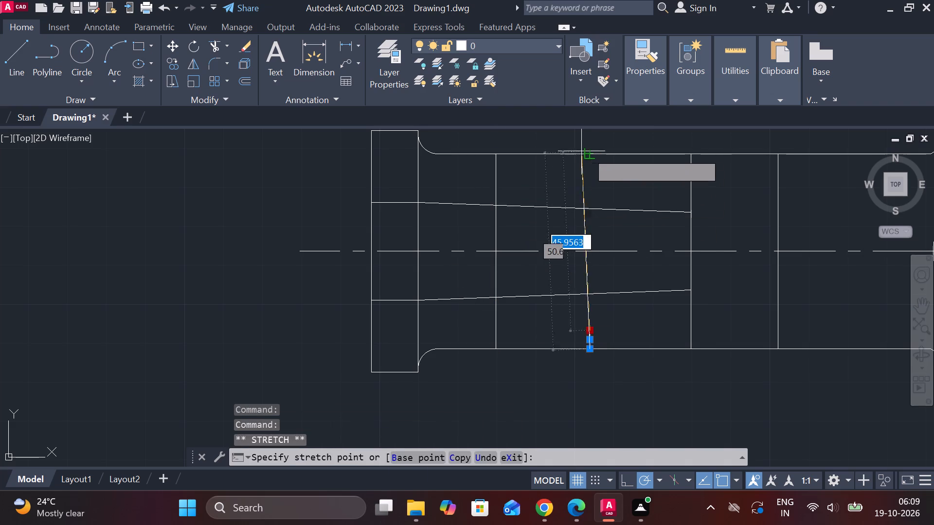
left_click(591, 153)
key("Escape")
Trim the slot-end projection lines in the upper view's shank.
type("tr")
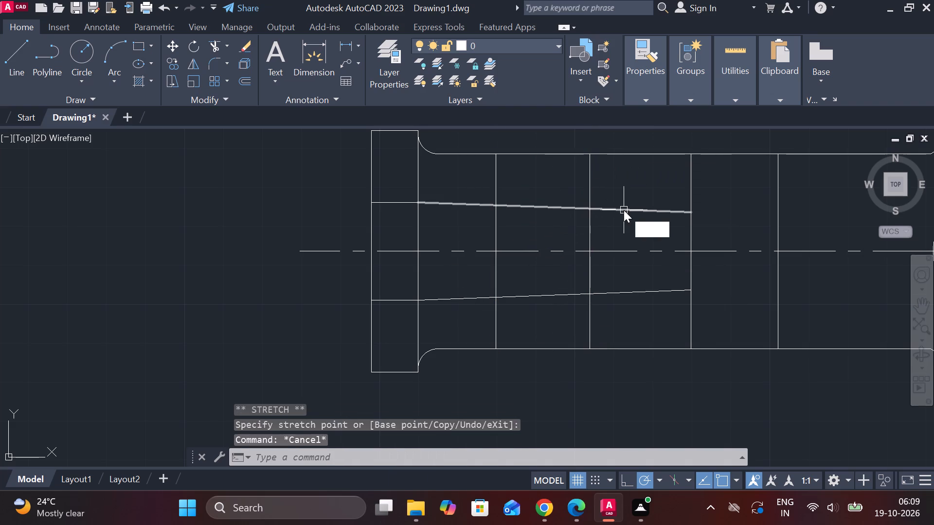
key("space")
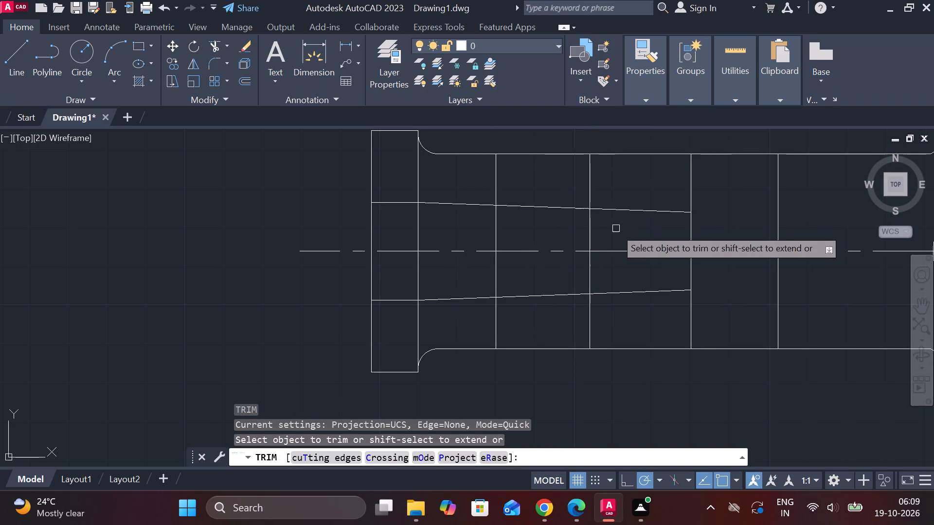
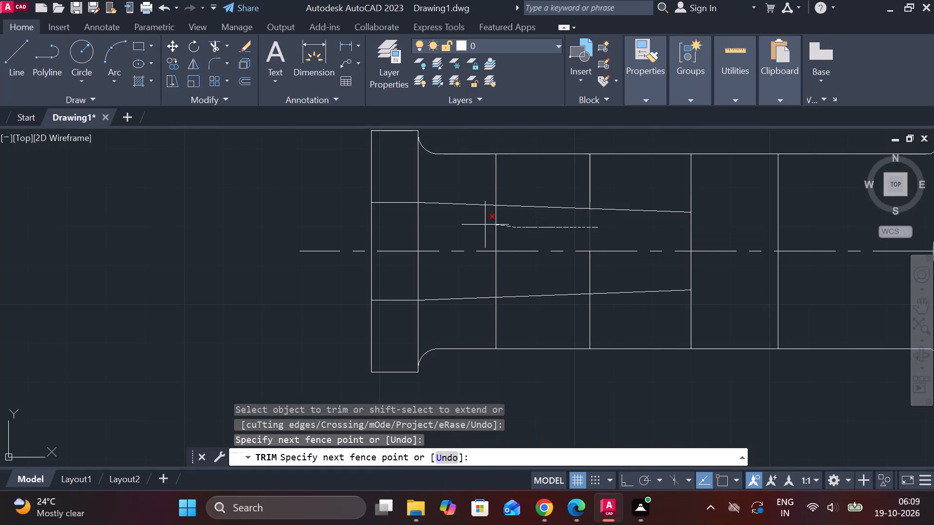
Trim away the portions of the two slot-end lines lying between the upper and lower taper lines in the upper view.
left_click_drag(469, 271, 618, 283)
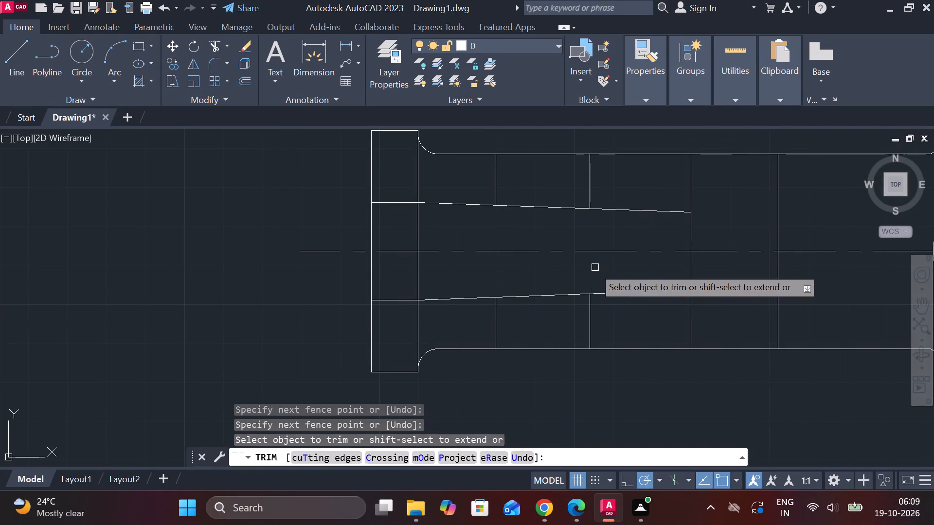
key("Escape")
Change the upper view's two taper lines and two short flange lines to the DASHED linetype.
left_click(622, 292)
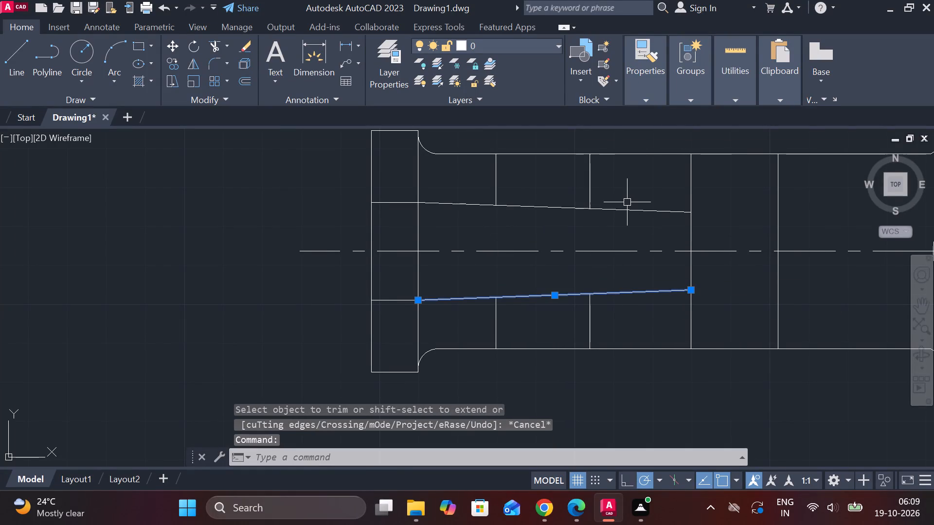
left_click(622, 213)
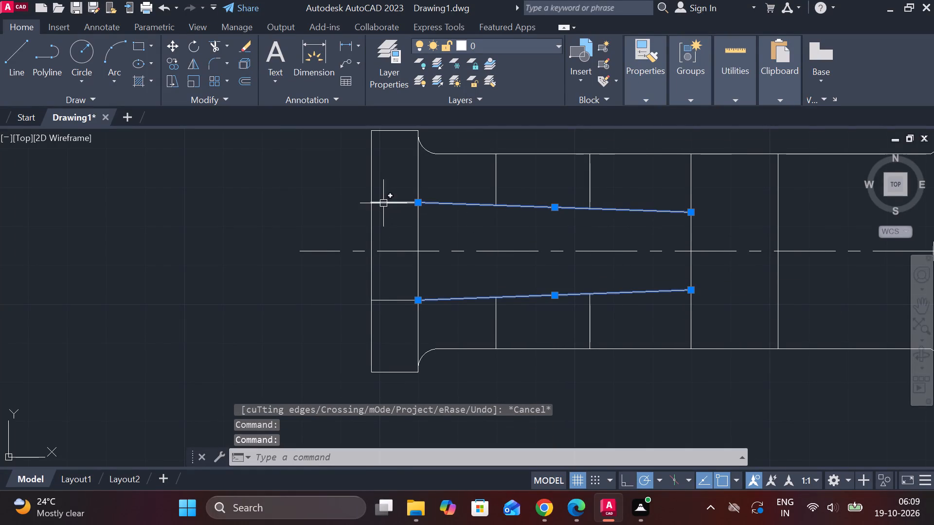
left_click(385, 203)
left_click(396, 305)
left_click(398, 297)
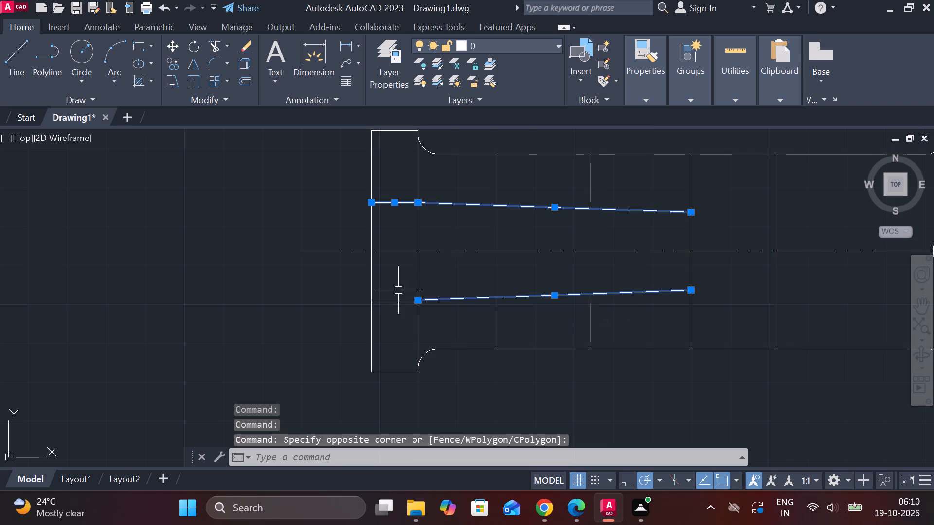
left_click(398, 298)
left_click(649, 96)
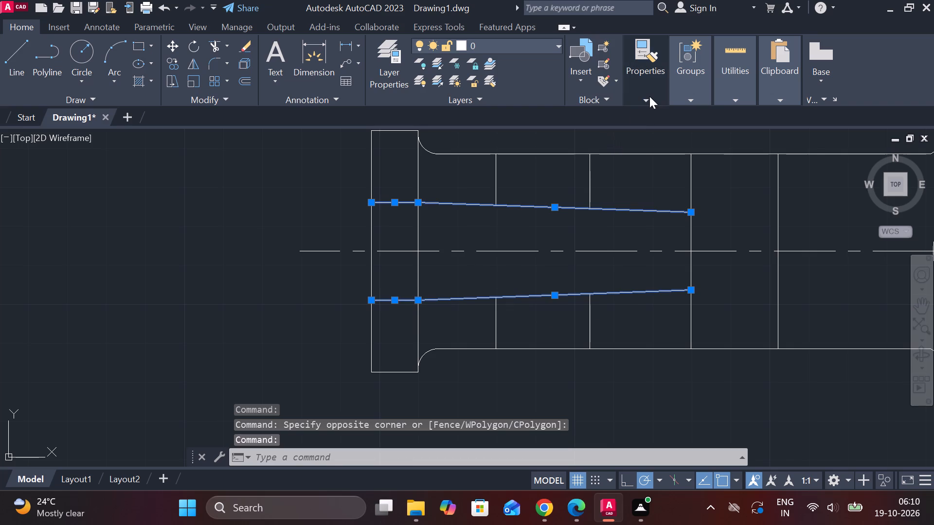
left_click(744, 157)
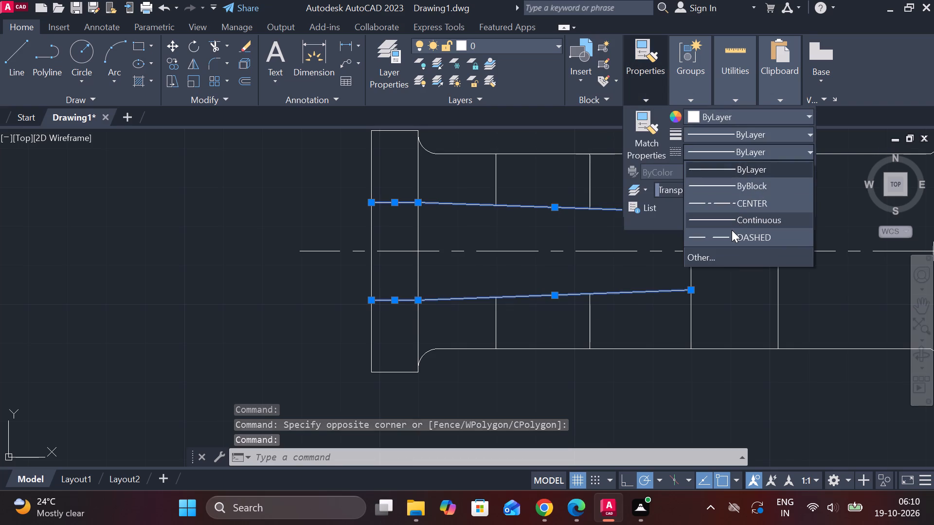
left_click(732, 231)
key("Escape")
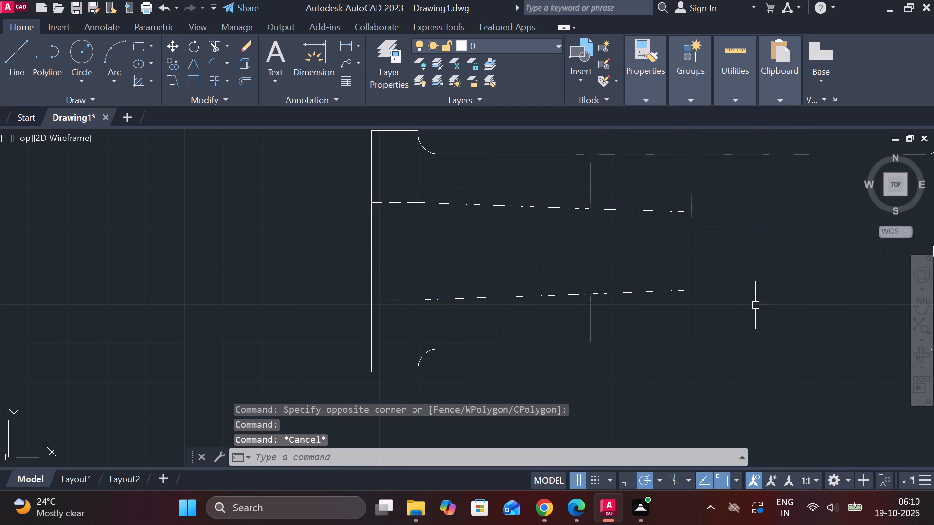
Change the four short vertical slot-end lines in the upper view to the DASHED linetype.
left_click(496, 171)
left_click(588, 175)
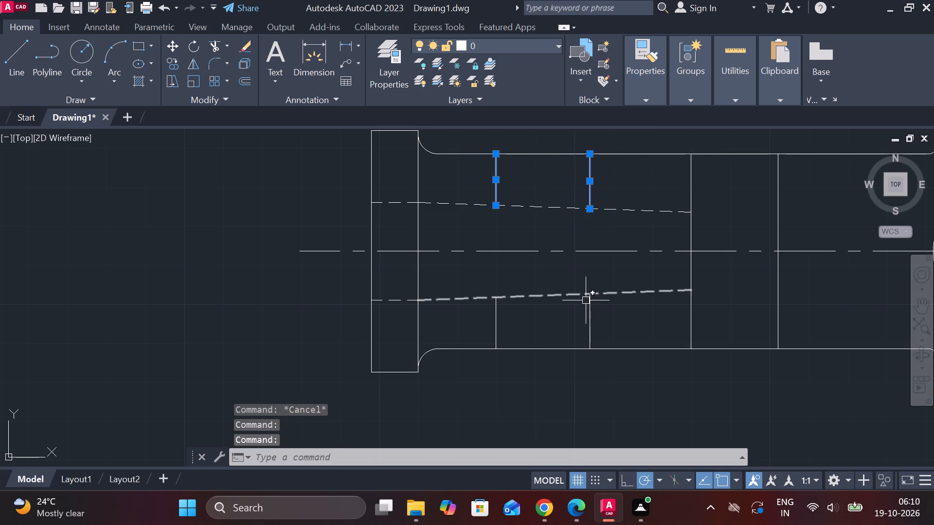
left_click(590, 323)
left_click(501, 325)
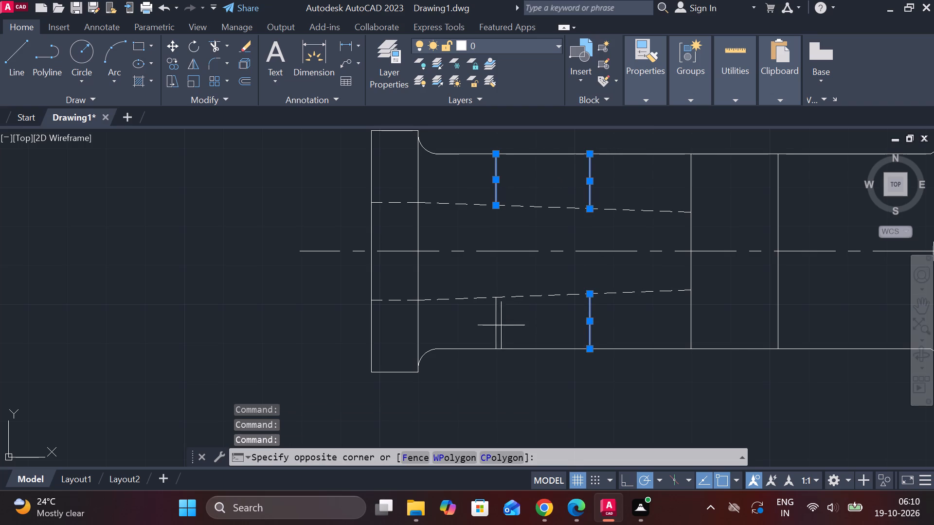
left_click(488, 319)
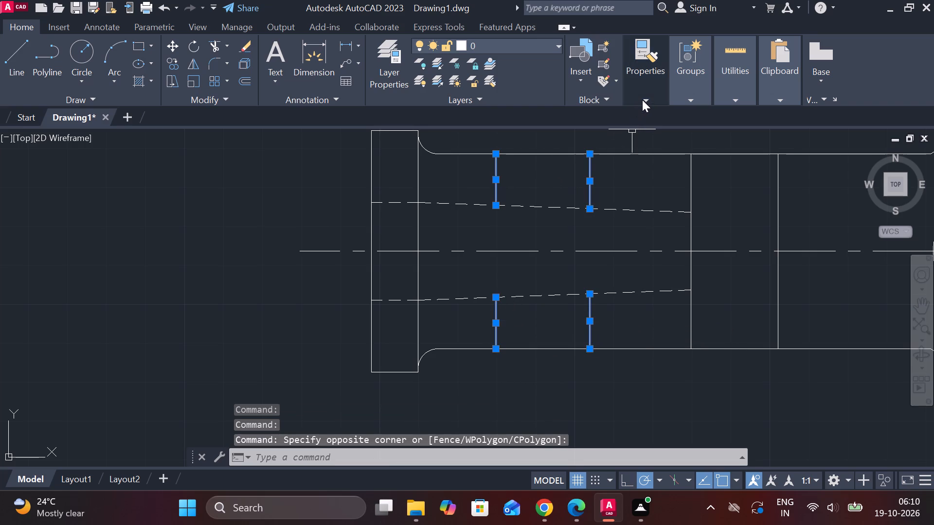
left_click(638, 98)
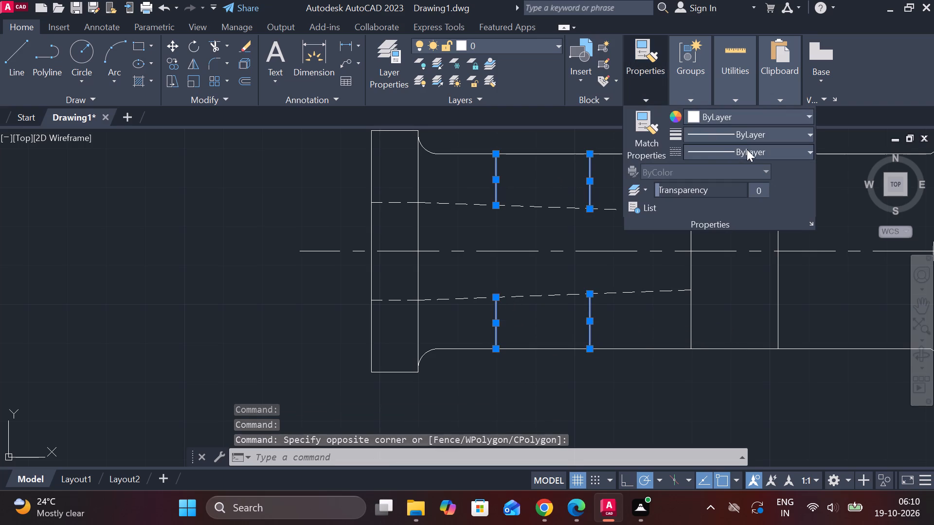
left_click(747, 149)
left_click(727, 238)
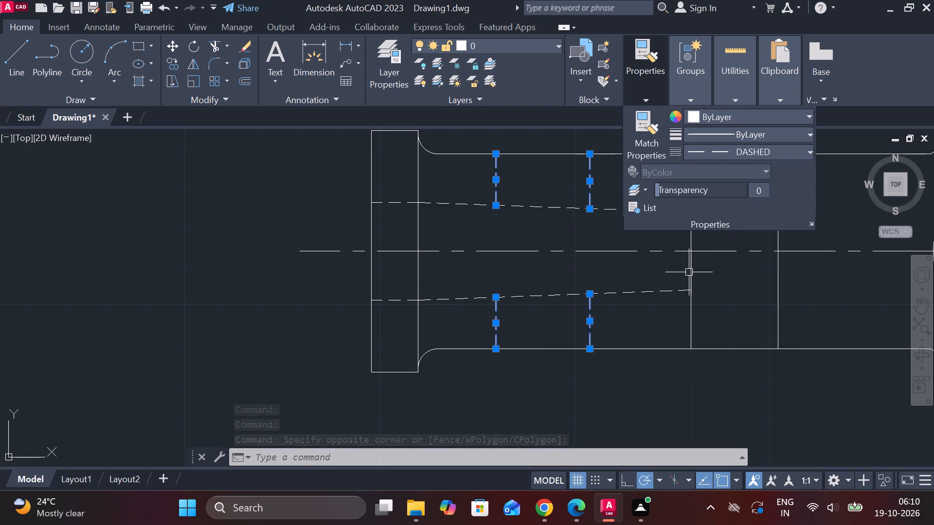
key("Escape")
Fillet the upper view's nearer fork projection line to the shank's bottom and top edges with radius 5.
scroll(542, 292, "down", 2)
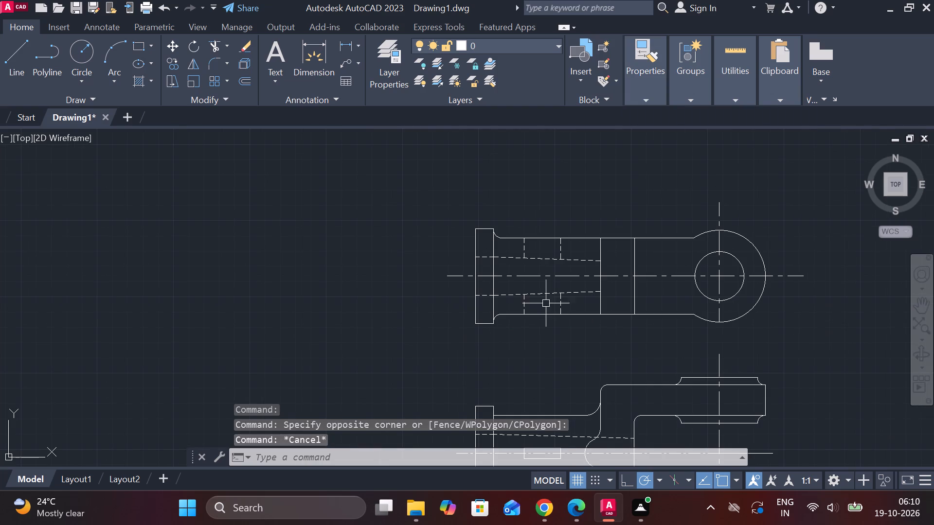
middle_click_drag(539, 326, 480, 244)
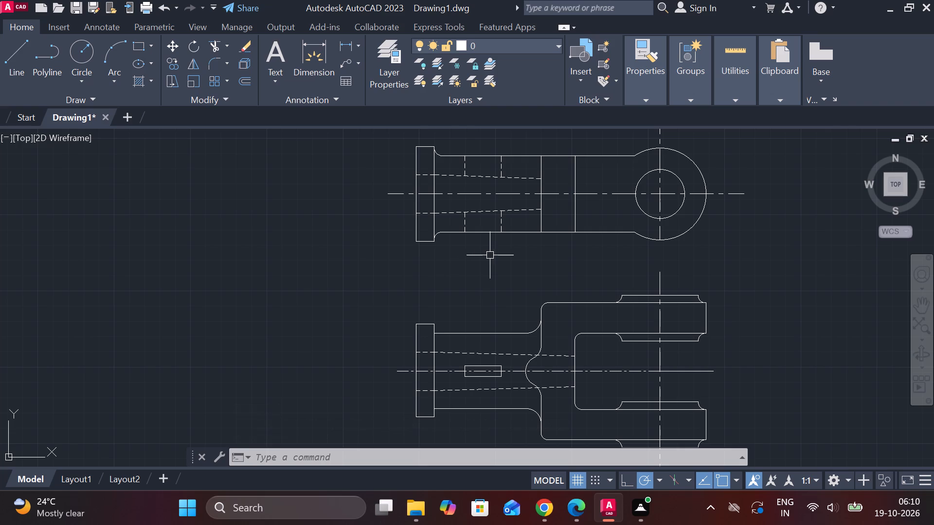
scroll(484, 247, "up", 2)
middle_click_drag(538, 257, 428, 319)
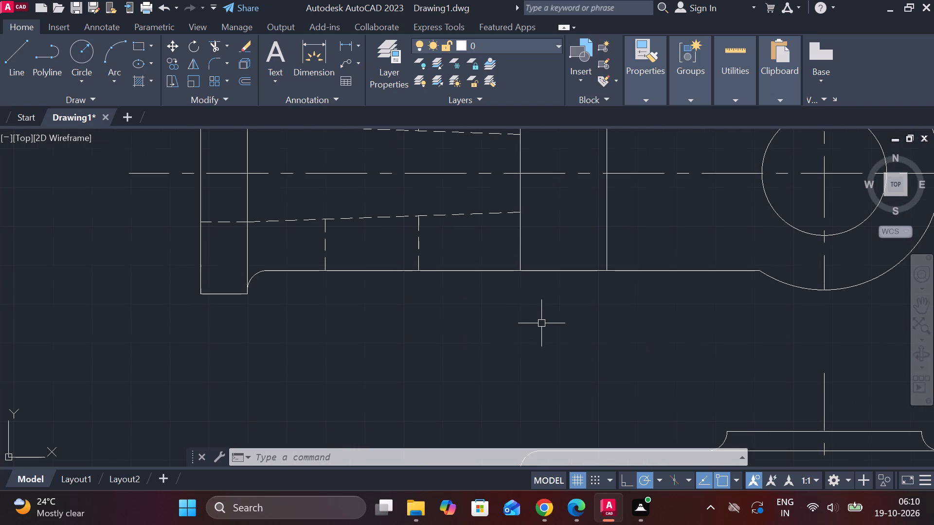
type("f r")
key("space")
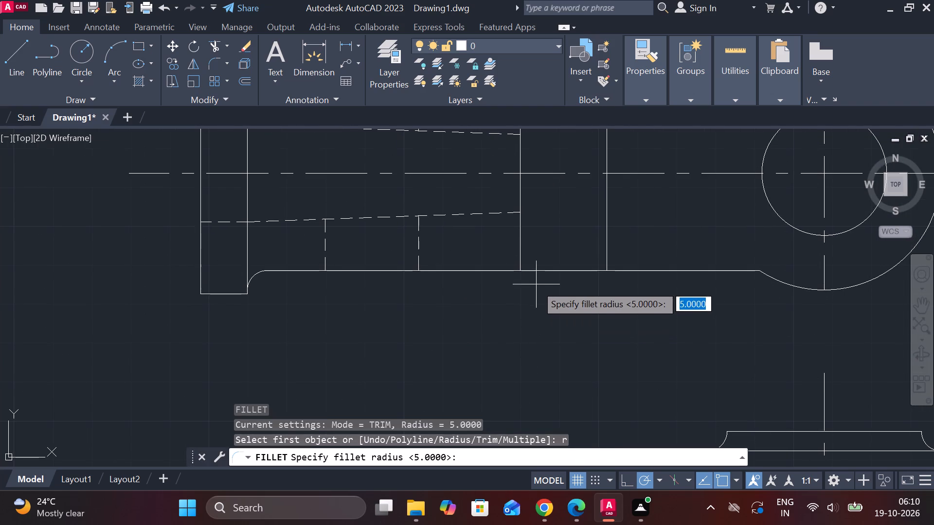
key("space")
left_click_drag(521, 249, 527, 257)
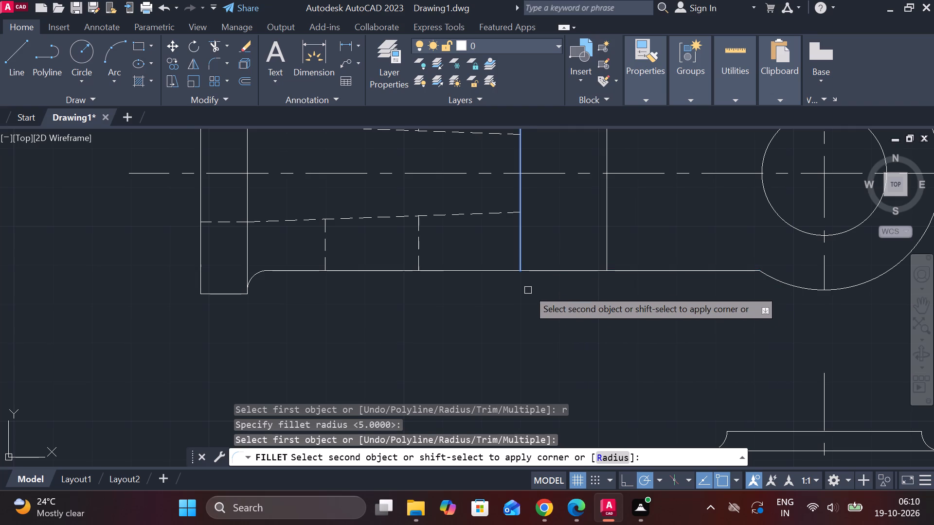
left_click(536, 267)
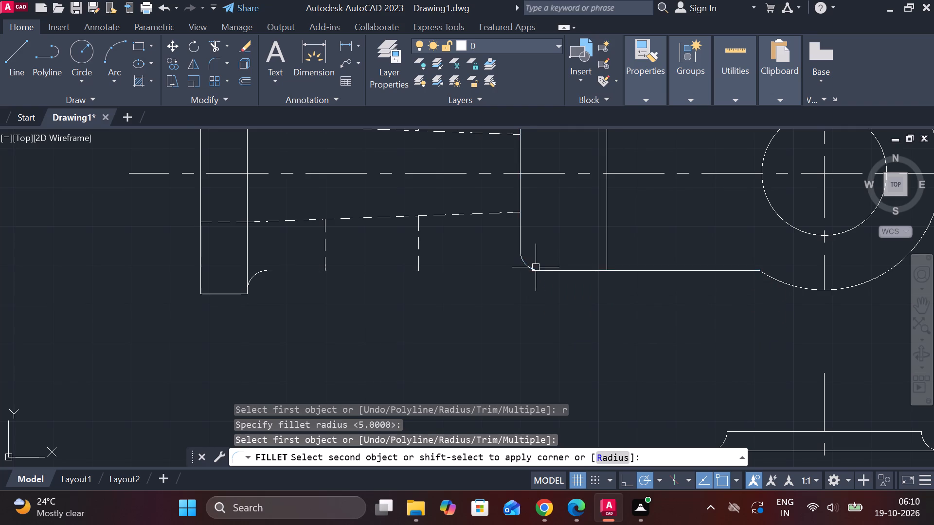
middle_click_drag(547, 268, 535, 362)
key("space")
key("space")
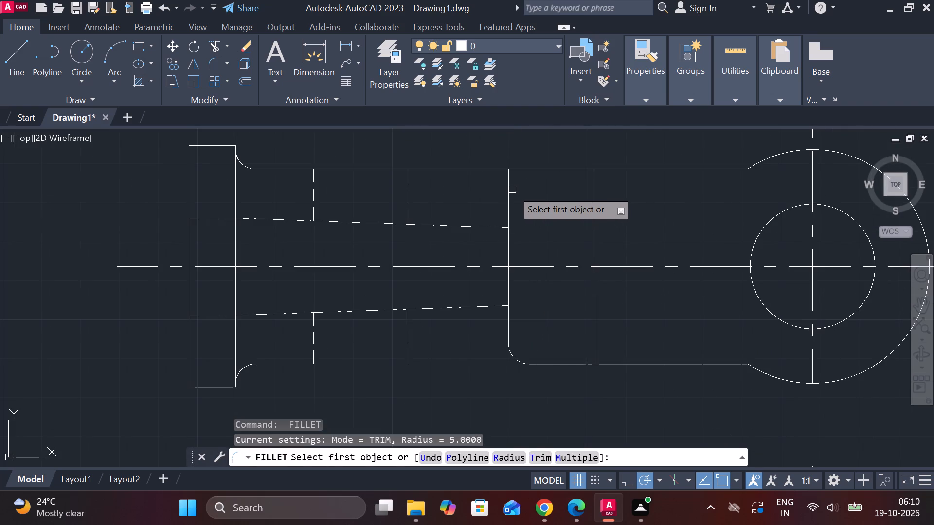
left_click(510, 187)
left_click(515, 172)
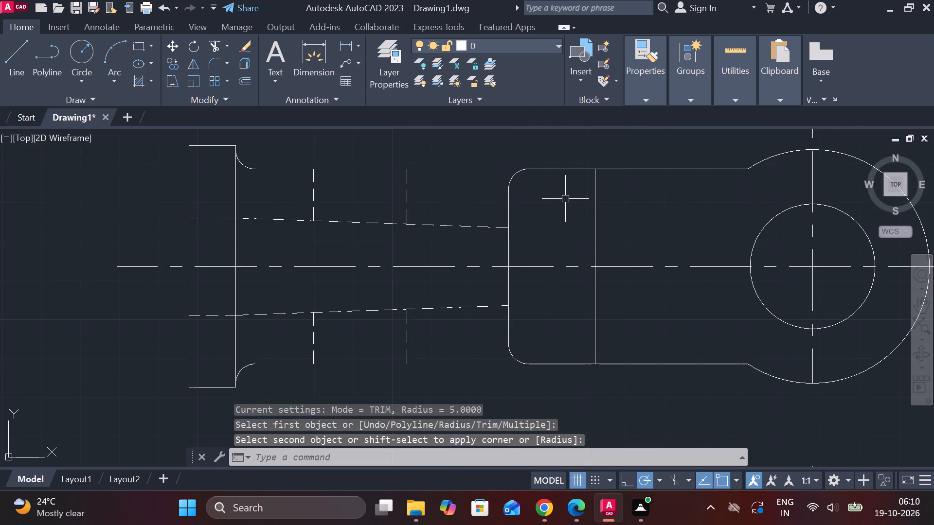
Extend the upper view's top and bottom edges from the new fillets back to the flange fillets.
key("Escape")
type("ex")
key("space")
left_click(565, 169)
left_click(489, 170)
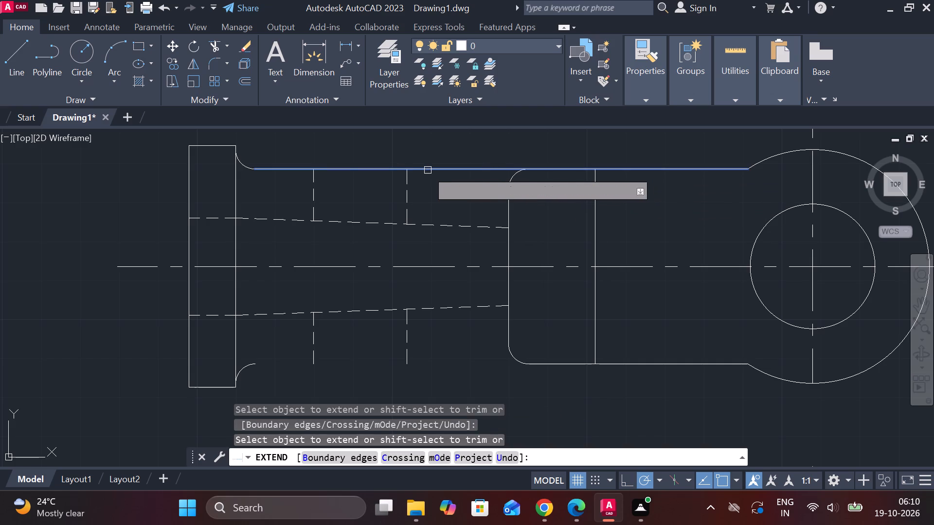
left_click(386, 168)
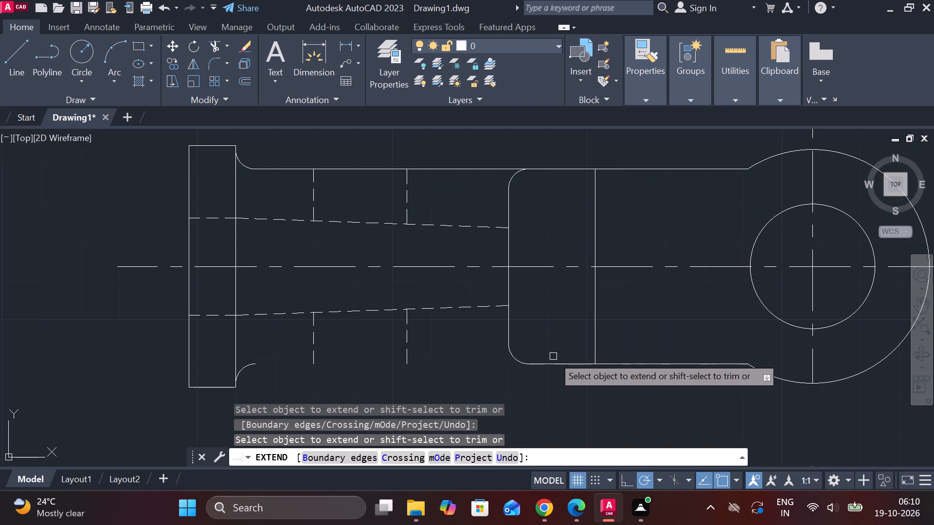
left_click(553, 364)
left_click(503, 364)
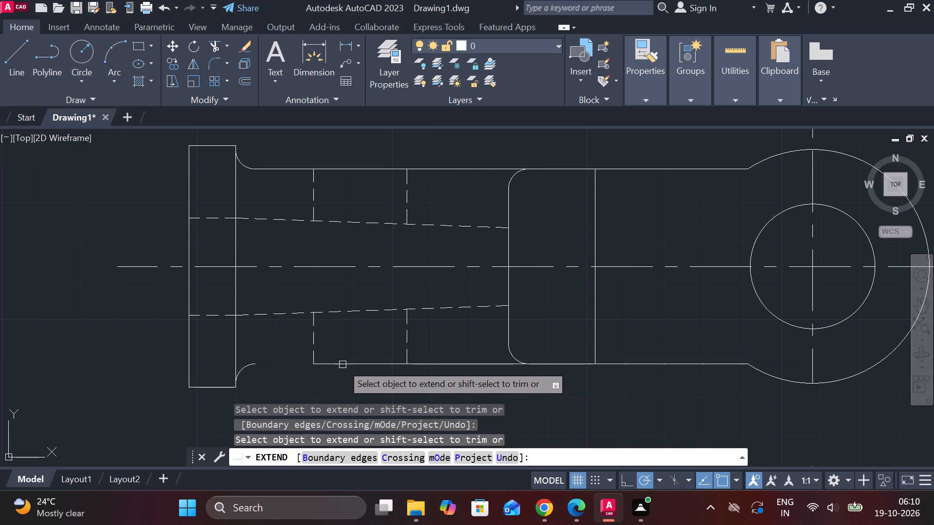
left_click(341, 363)
scroll(351, 356, "down", 1)
key("Escape")
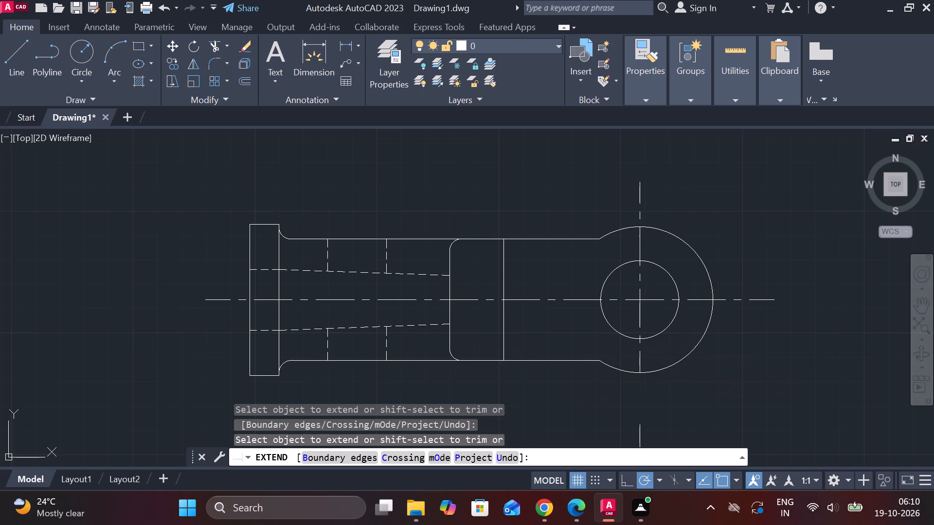
Add a horizontal linear dimension above the upper view from the flange's outer face to the eye's vertical centreline.
scroll(559, 375, "down", 1)
middle_click_drag(559, 376, 542, 259)
left_click(343, 43)
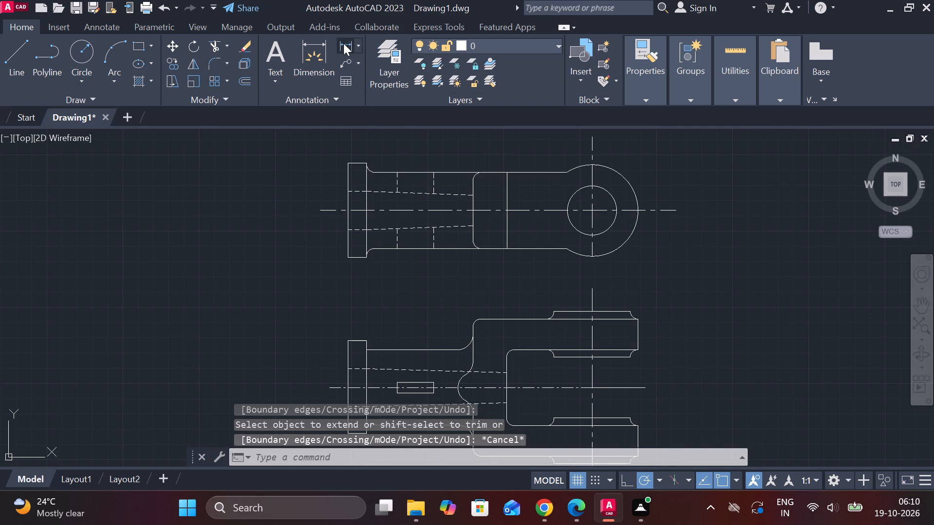
middle_click_drag(377, 148, 374, 197)
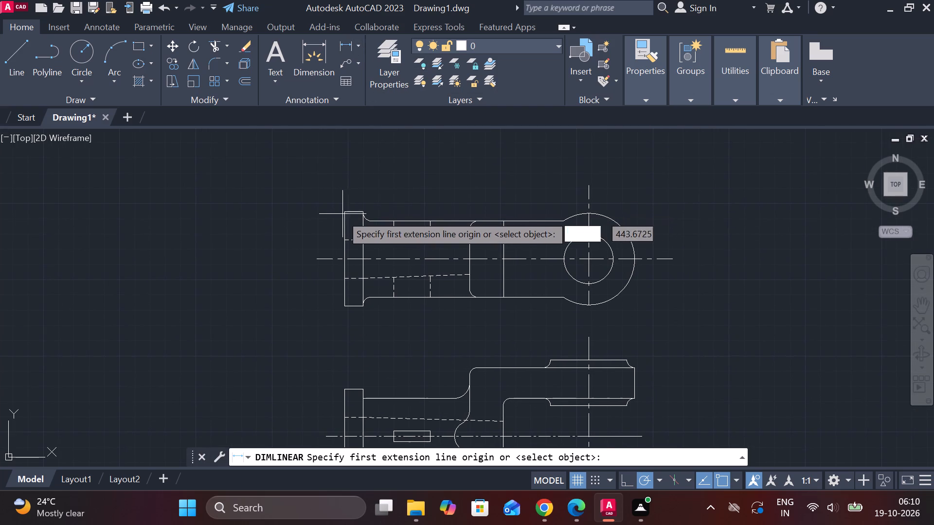
left_click(344, 215)
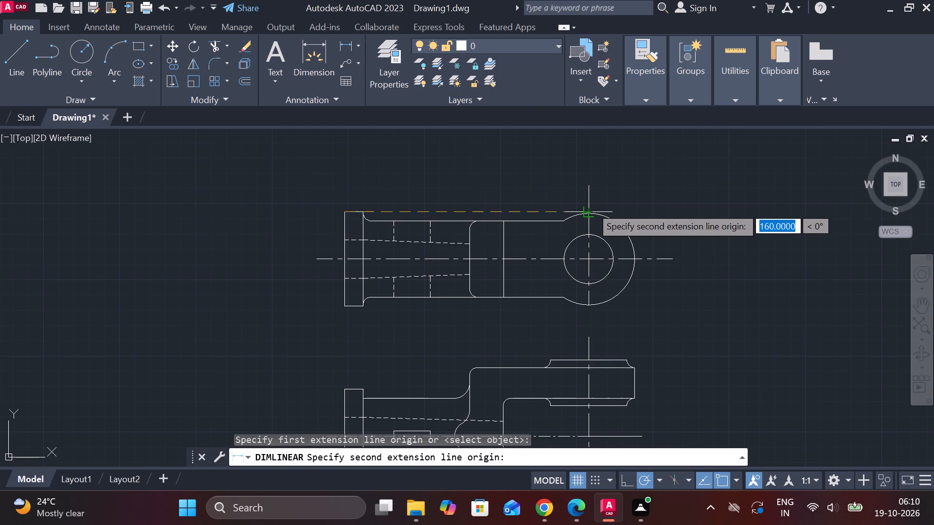
left_click(591, 210)
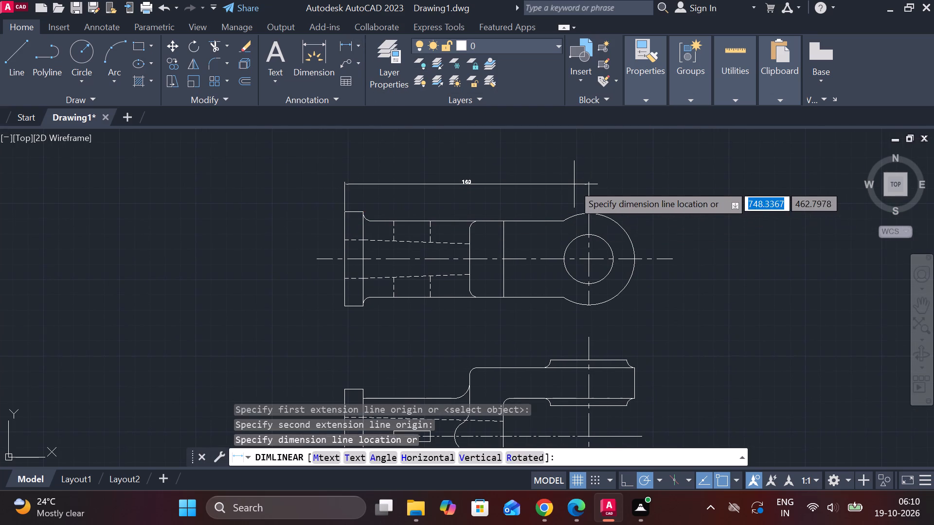
left_click(573, 181)
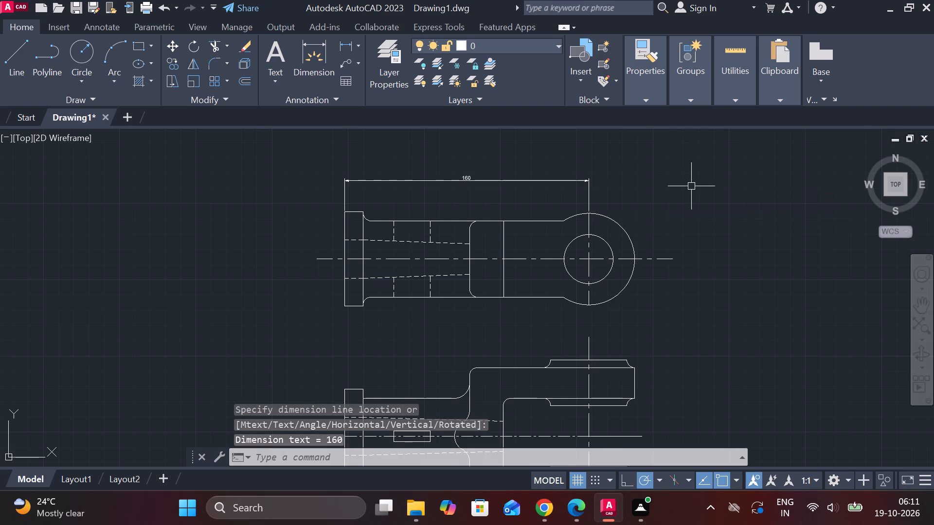
Modify the ISO-25 dimension style to an arrow size of 4 and a text height of 6.
scroll(691, 186, "down", 1)
middle_click_drag(676, 186, 663, 186)
key("Escape")
scroll(688, 208, "up", 1)
type("d")
key("space")
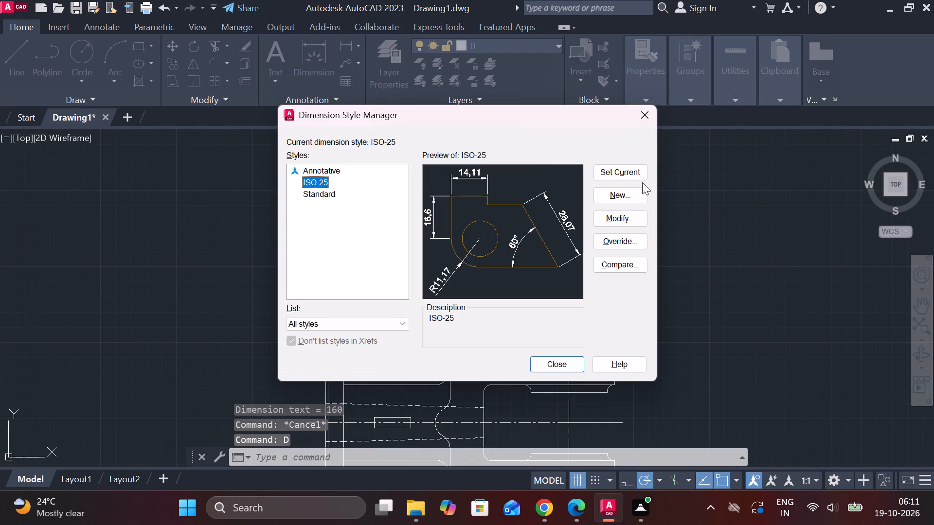
left_click(642, 228)
left_click(632, 219)
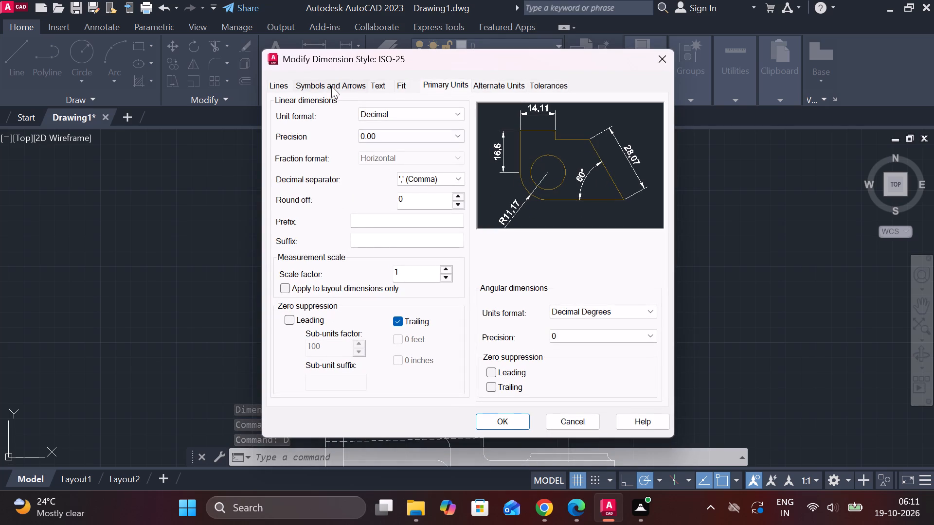
left_click(331, 86)
left_click_drag(308, 233, 243, 233)
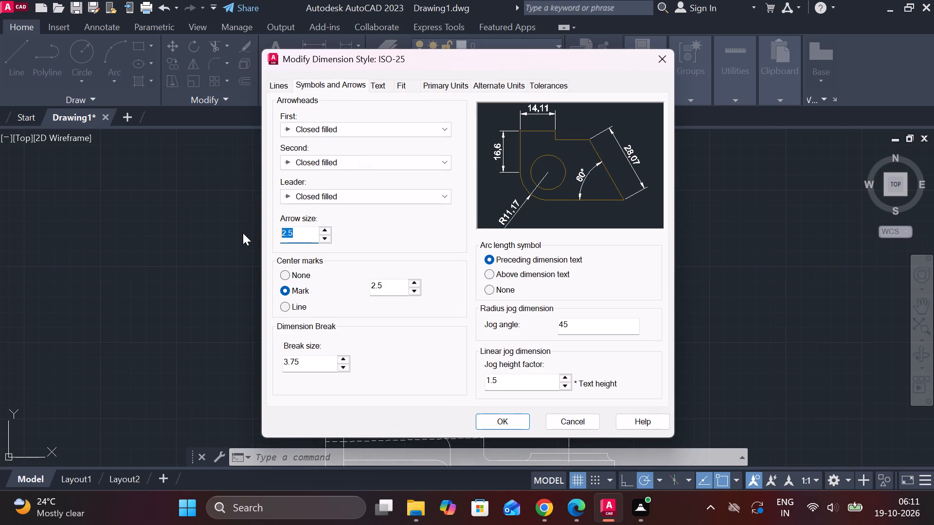
key("4")
left_click(382, 88)
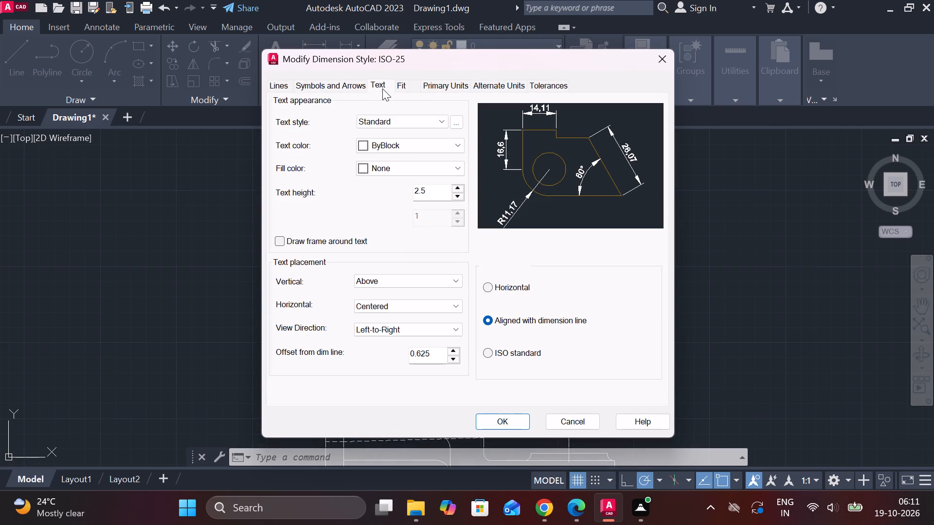
left_click_drag(434, 192, 354, 201)
key("6")
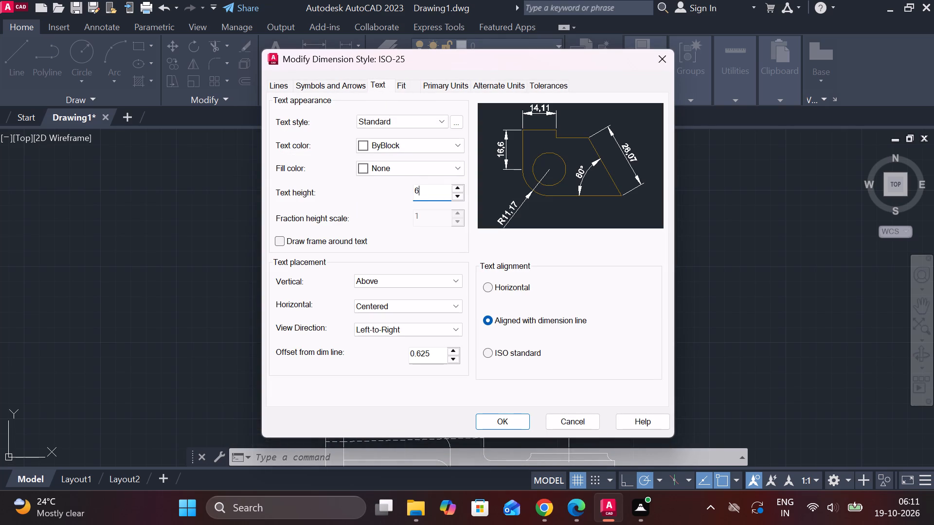
left_click(499, 422)
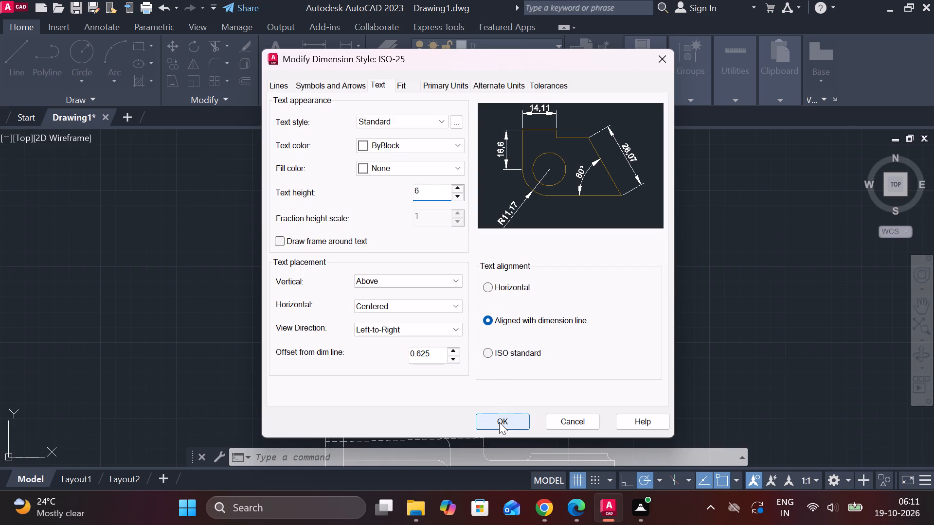
Make the modified ISO-25 dimension style current and close the Dimension Style Manager.
left_click(612, 164)
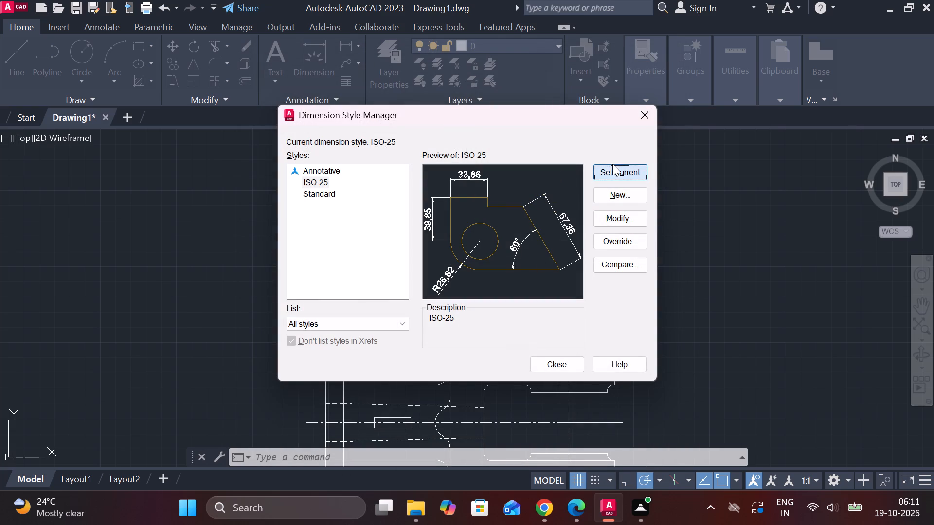
left_click(574, 366)
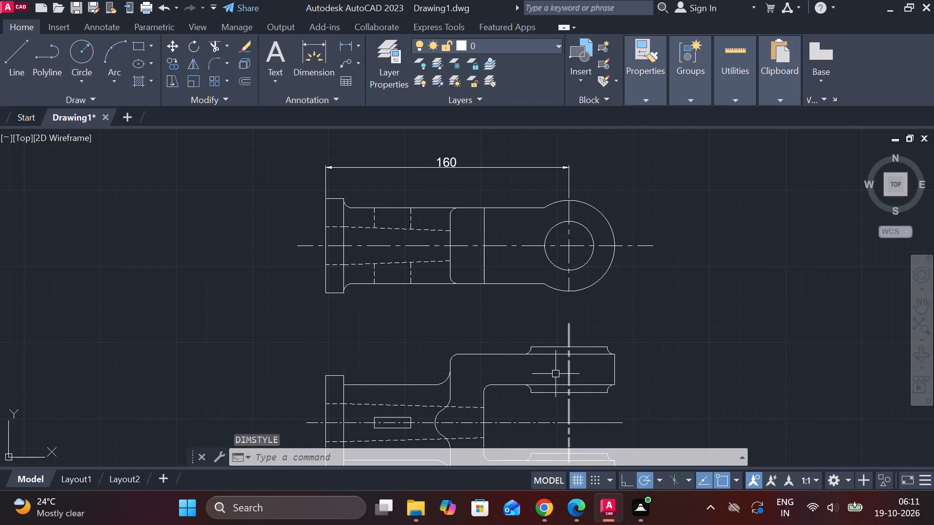
Add a diameter dimension to the eye's inner hole in the upper view, with its text outside the eye on the lower side.
left_click(349, 41)
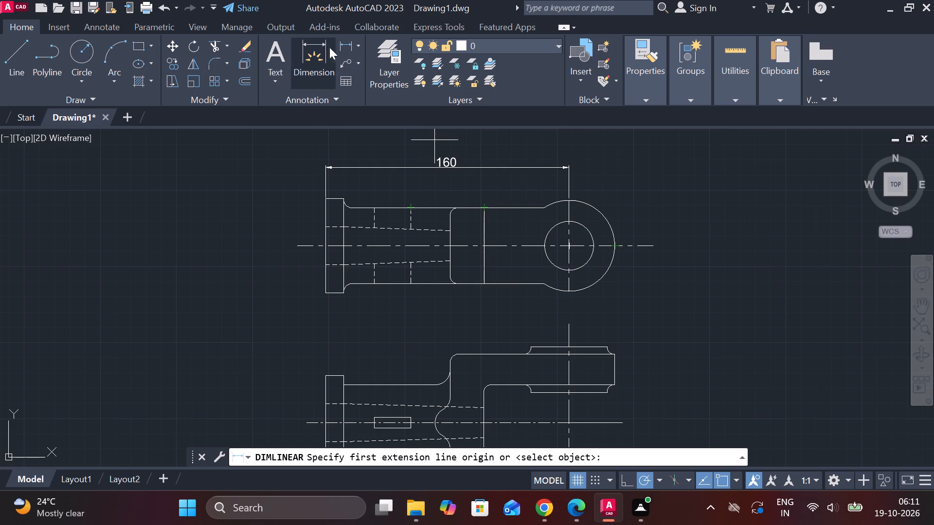
left_click(359, 46)
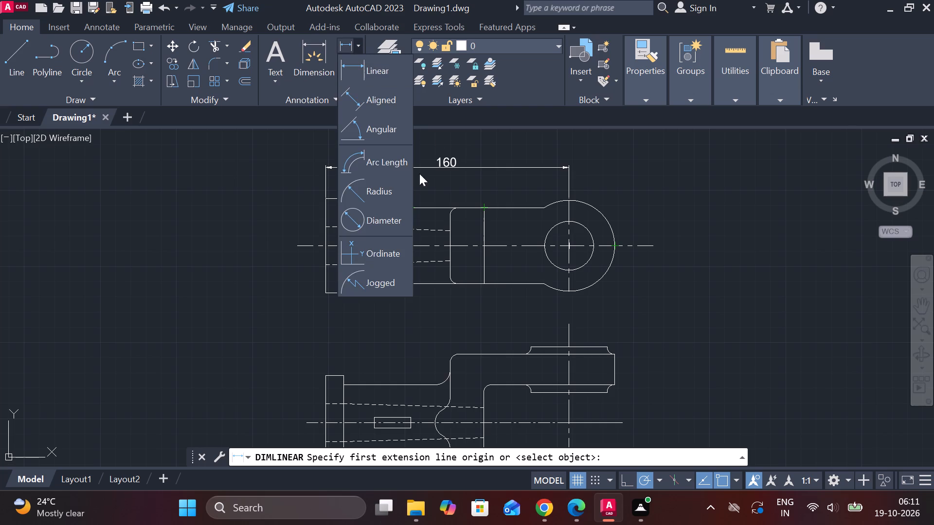
left_click(379, 220)
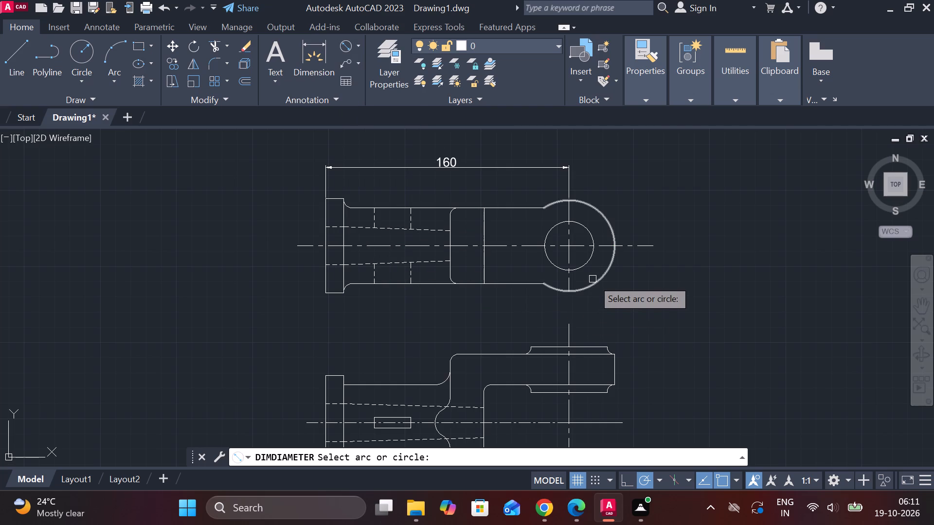
left_click(584, 270)
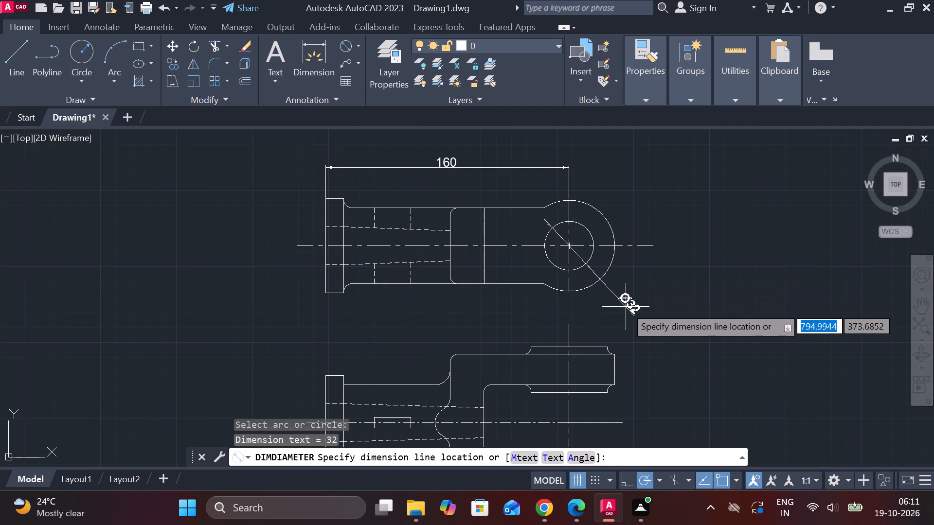
left_click(636, 305)
key("Escape")
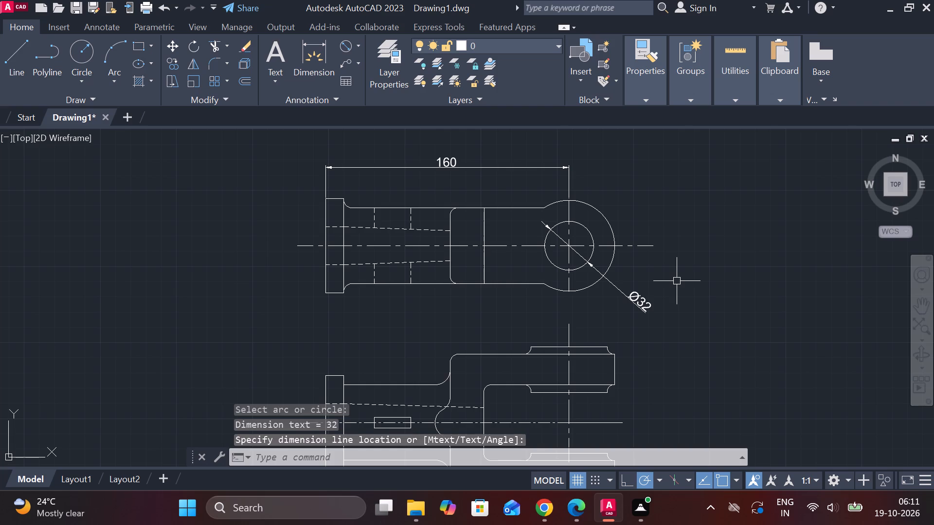
Modify the ISO-25 dimension style to turn off drawing dimension lines between extension lines, and set the style current.
type("d")
key("space")
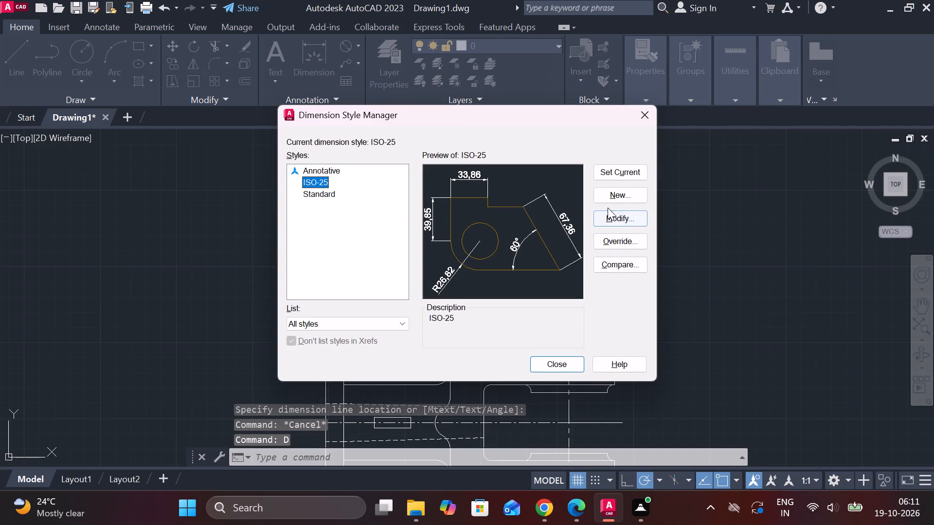
left_click(628, 211)
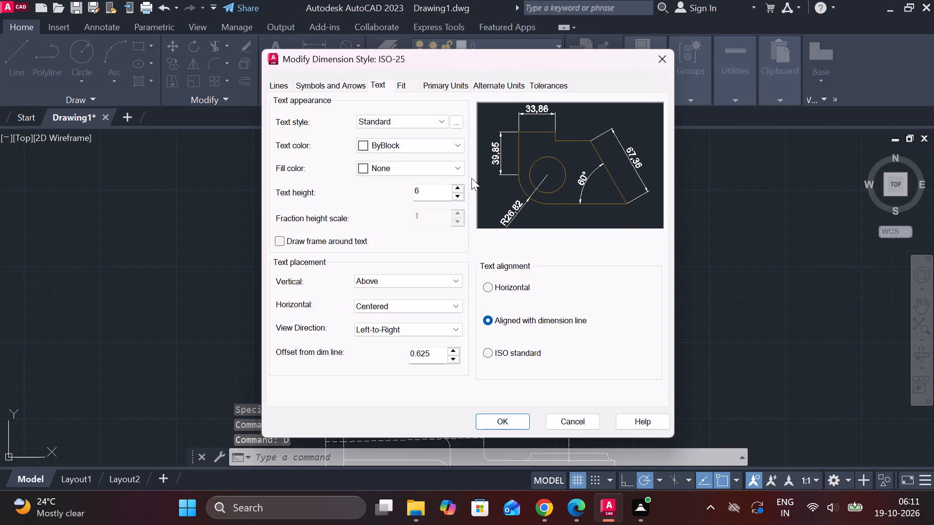
left_click(394, 87)
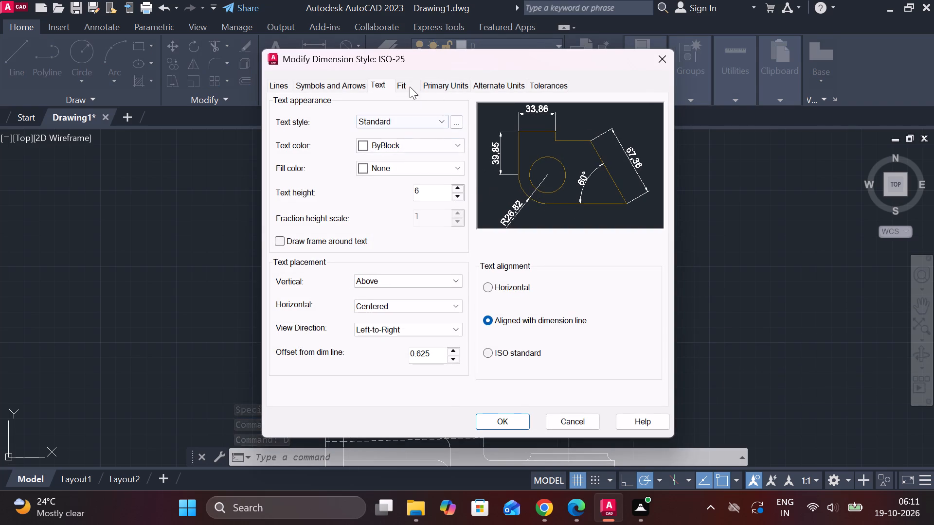
left_click(396, 77)
left_click(409, 83)
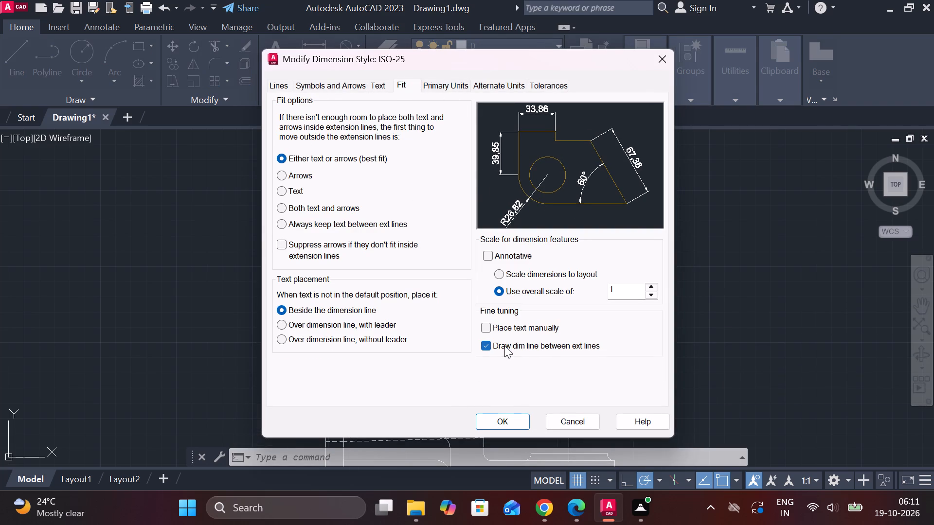
left_click(491, 346)
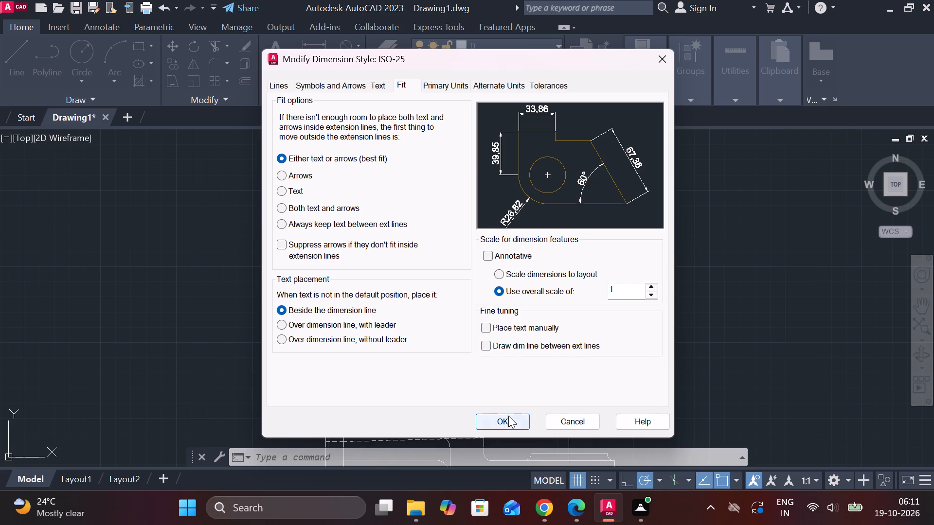
left_click(383, 87)
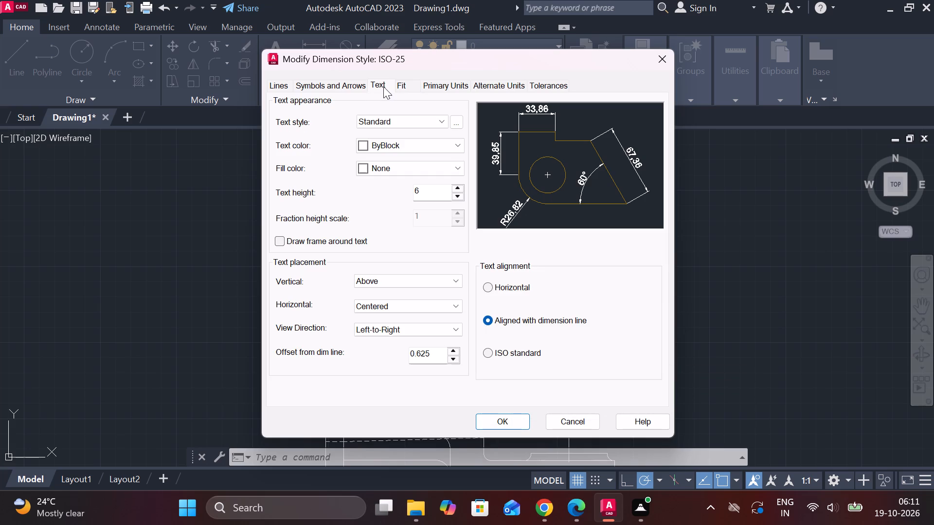
left_click(504, 423)
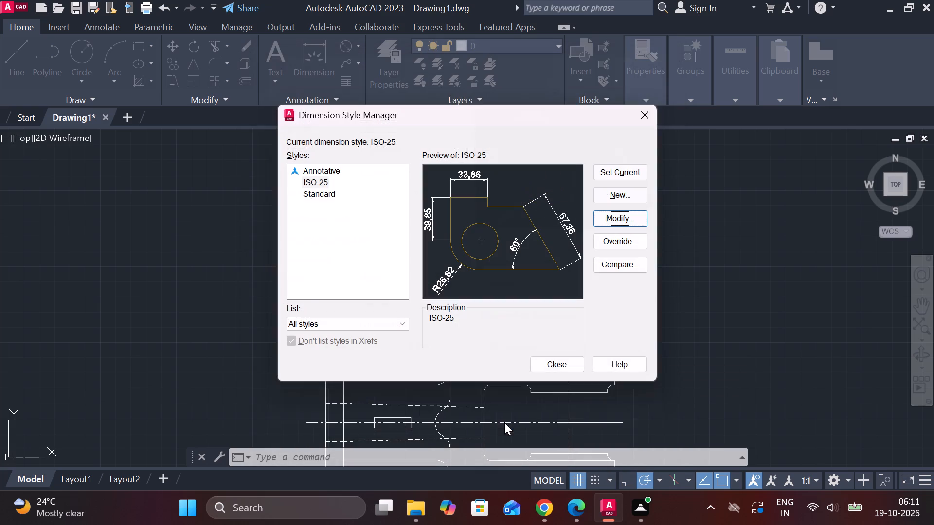
left_click(622, 176)
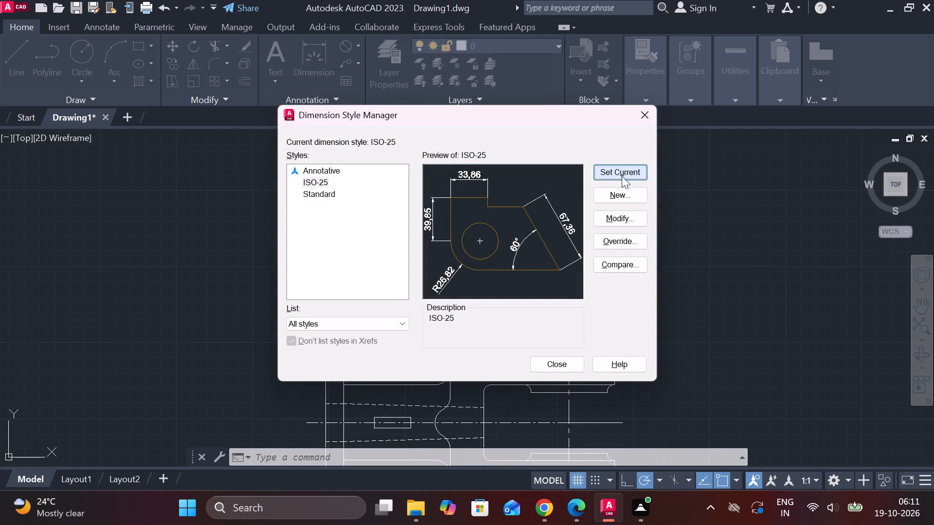
left_click(548, 368)
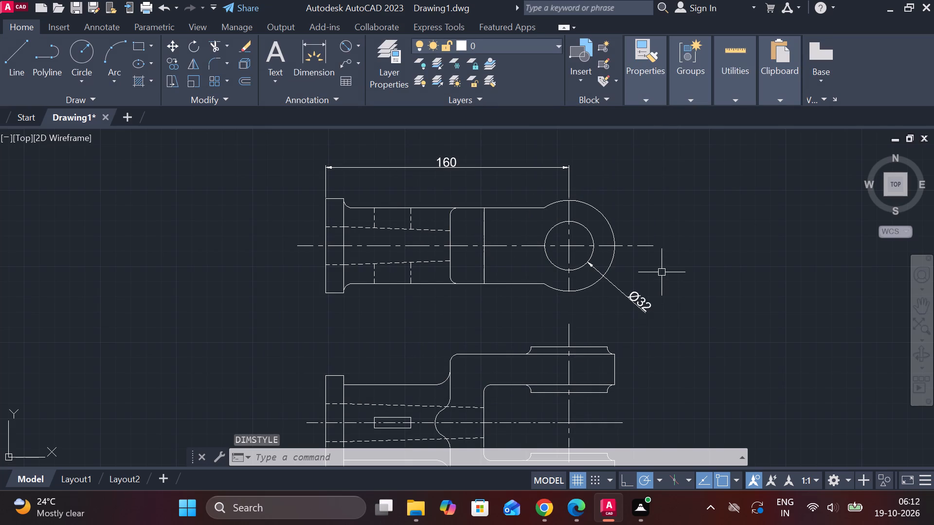
Add a radius dimension to the eye's outer arc in the upper view, placing its text above and outside the arc.
left_click(358, 48)
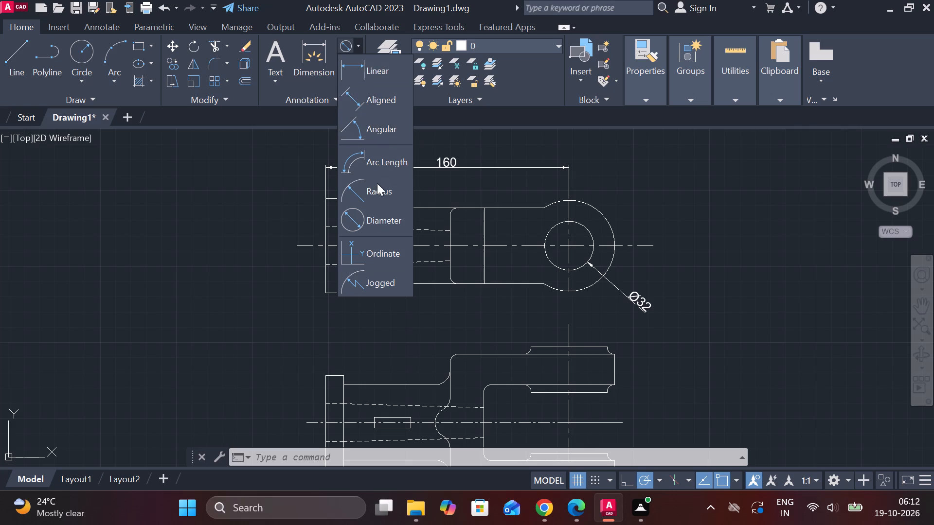
left_click(369, 192)
left_click(602, 212)
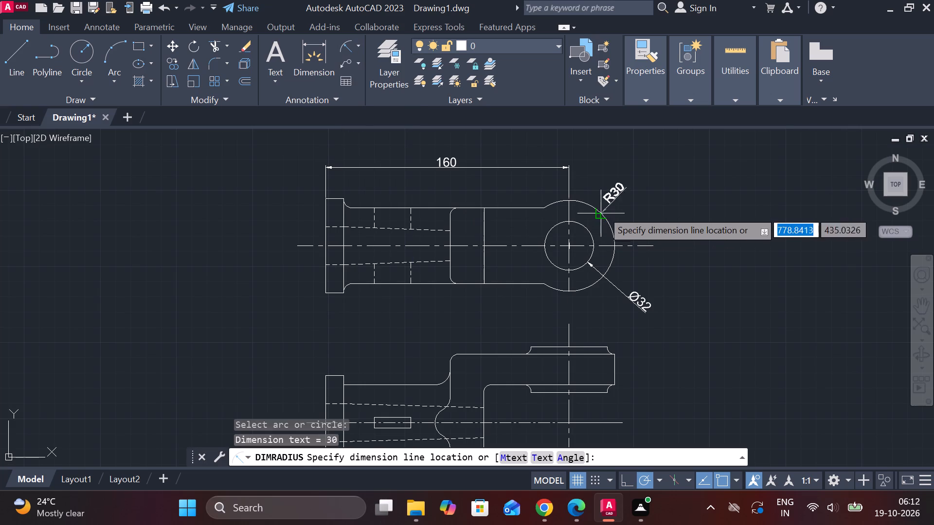
left_click(613, 177)
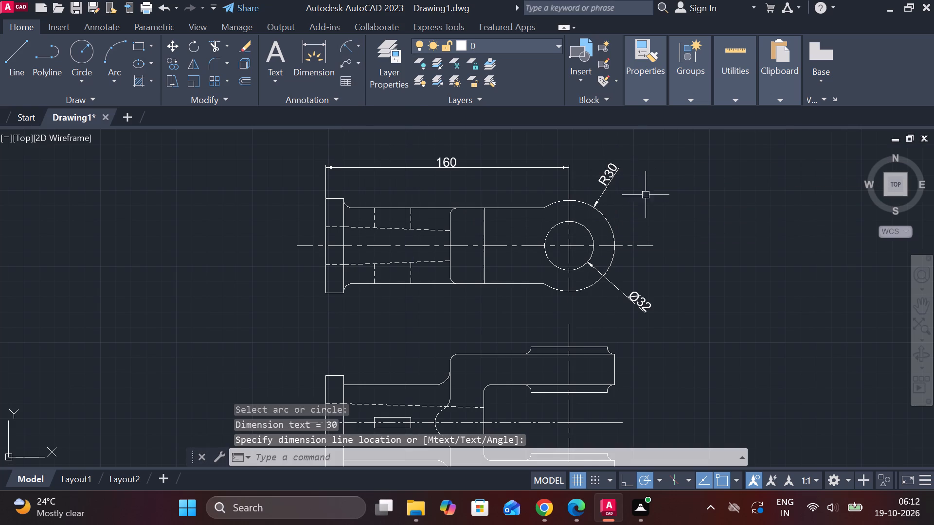
Change the ISO-25 dimension style's text alignment to ISO standard and set the style current.
middle_click_drag(662, 222, 647, 214)
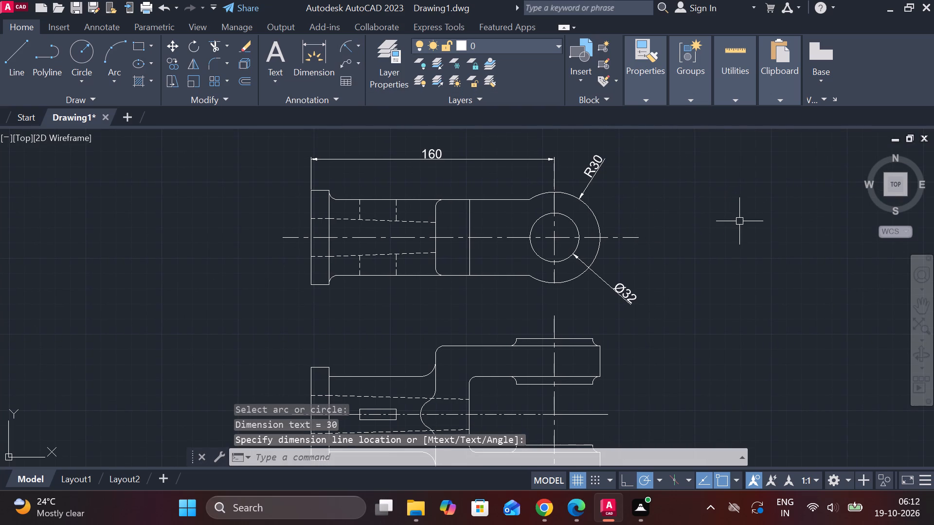
key("d")
key("space")
left_click(645, 217)
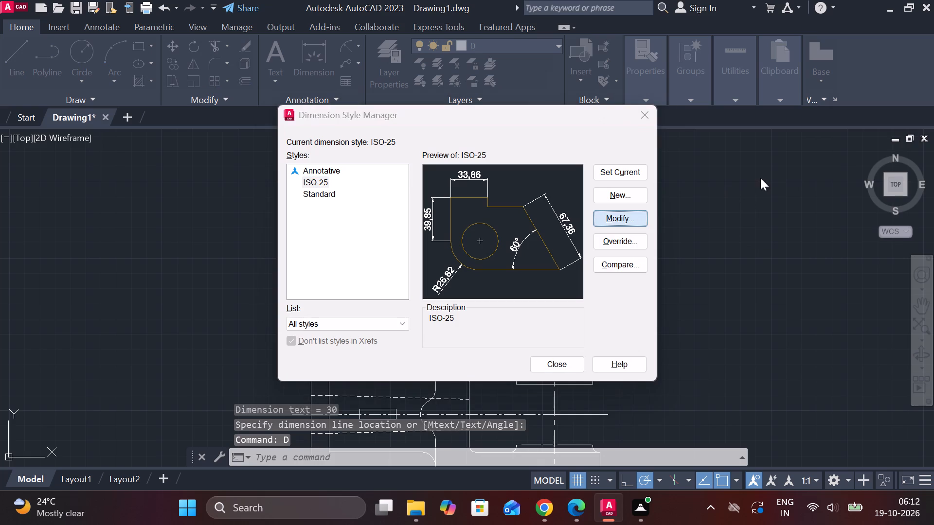
left_click(403, 88)
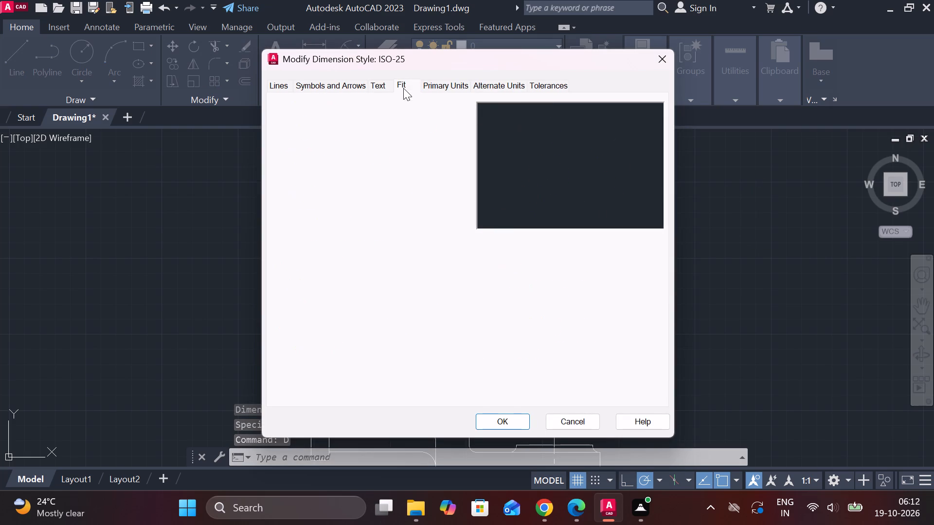
left_click(381, 83)
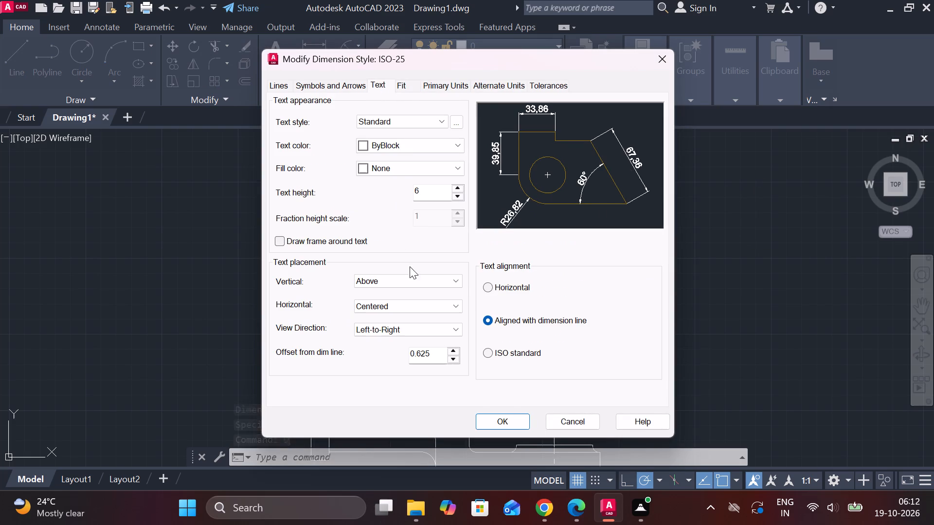
left_click(415, 279)
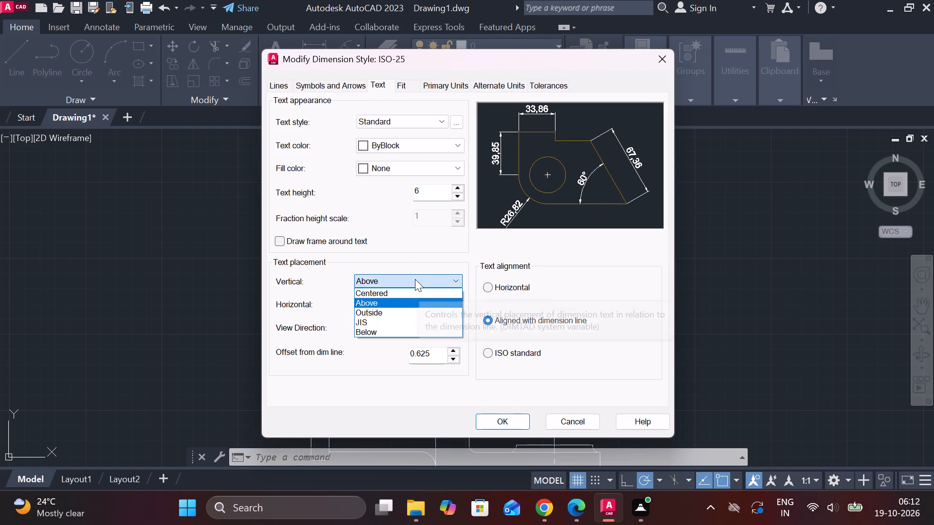
left_click(415, 279)
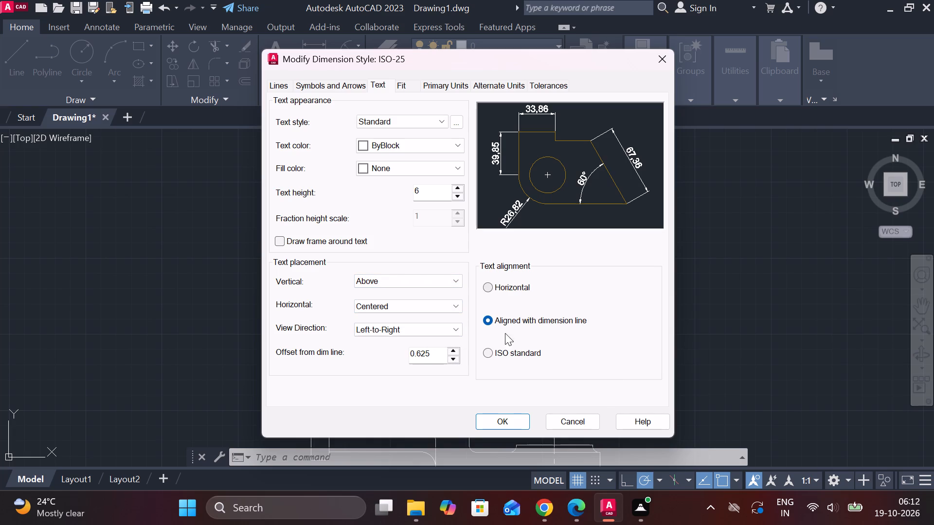
left_click(493, 353)
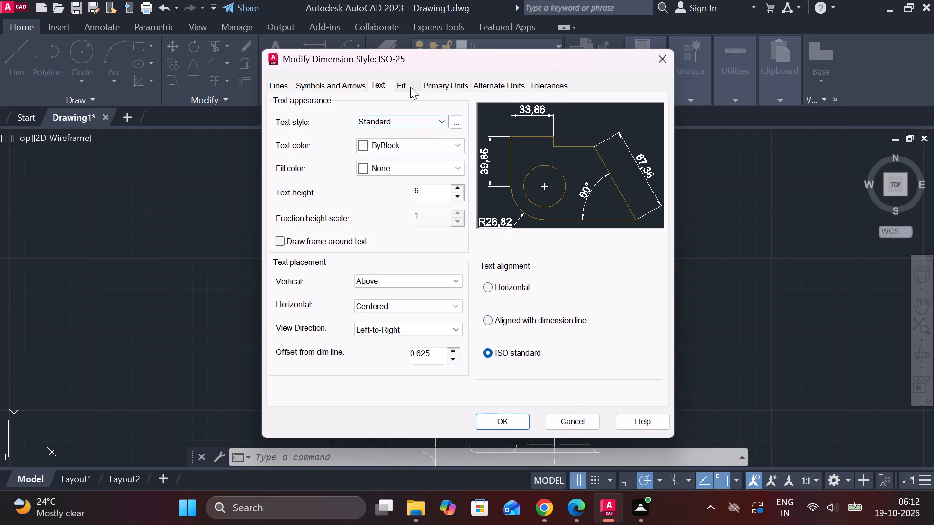
left_click(409, 86)
left_click(492, 343)
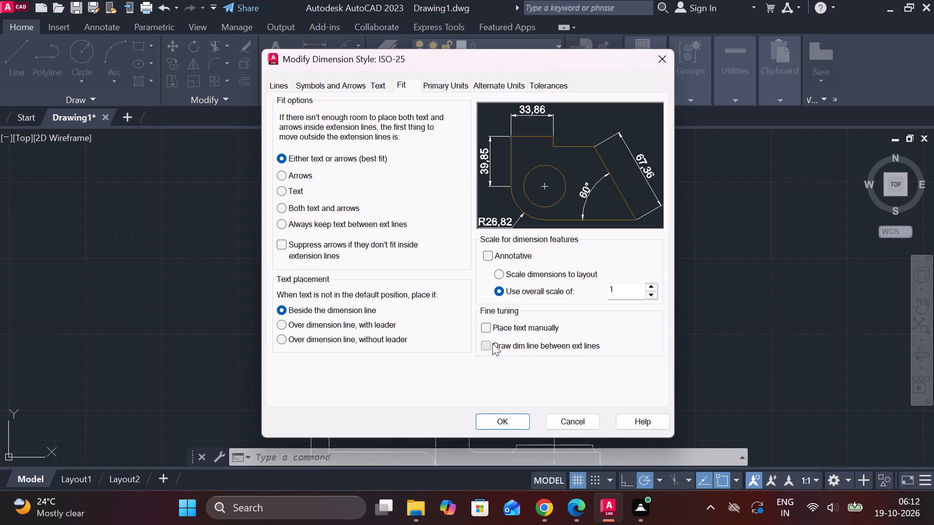
left_click(492, 343)
left_click(485, 327)
left_click(485, 327)
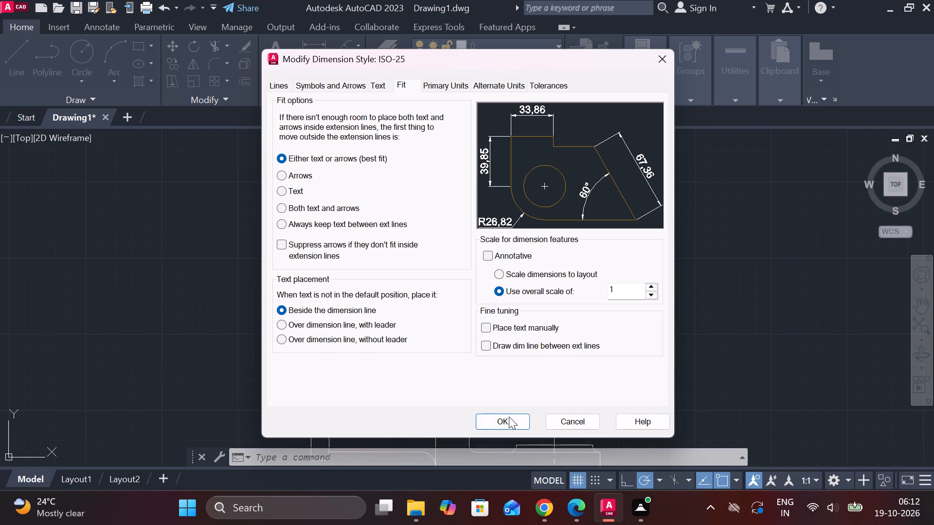
left_click(509, 417)
left_click(608, 164)
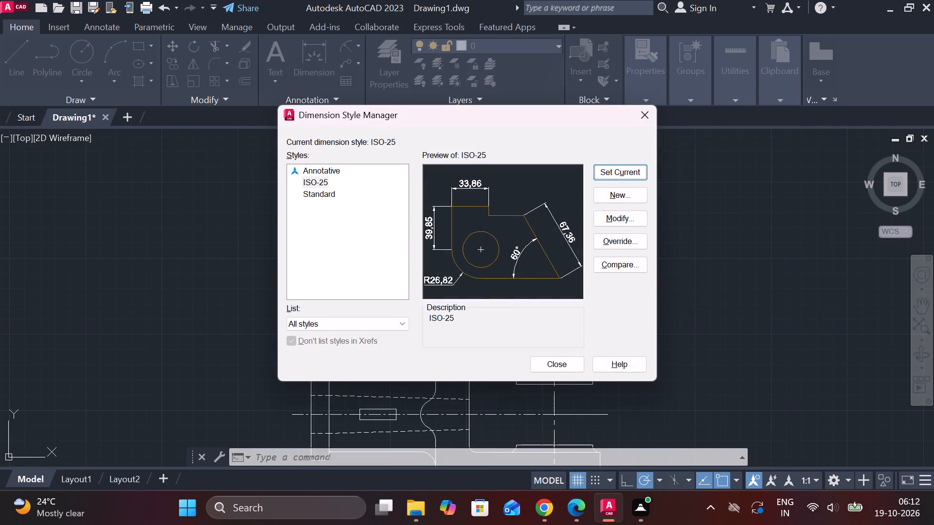
left_click(566, 371)
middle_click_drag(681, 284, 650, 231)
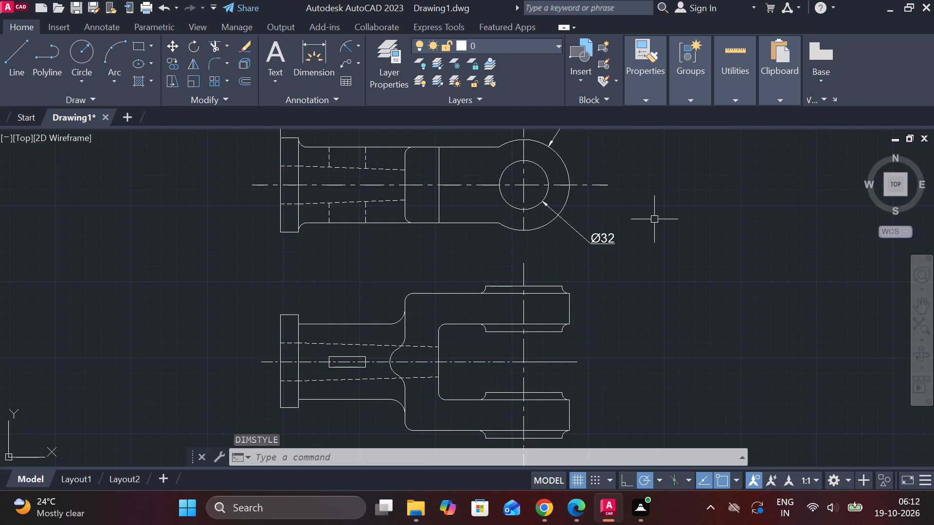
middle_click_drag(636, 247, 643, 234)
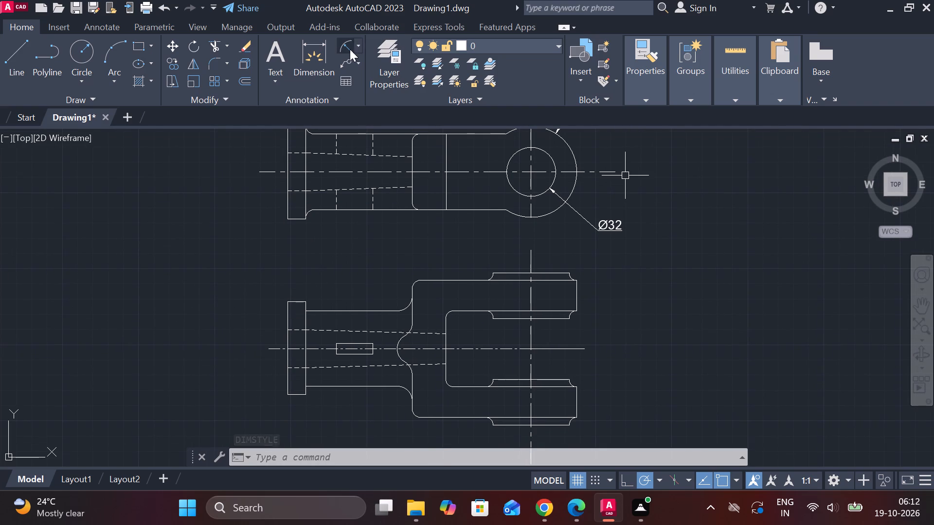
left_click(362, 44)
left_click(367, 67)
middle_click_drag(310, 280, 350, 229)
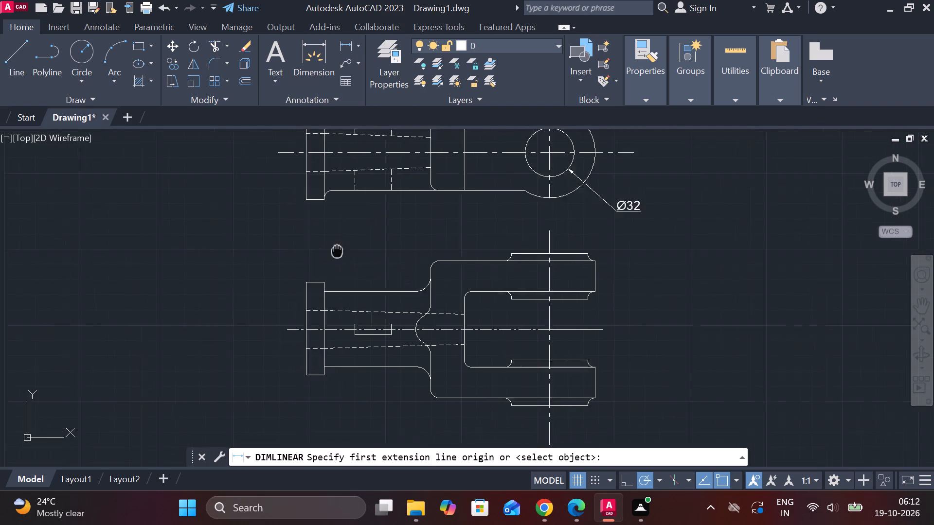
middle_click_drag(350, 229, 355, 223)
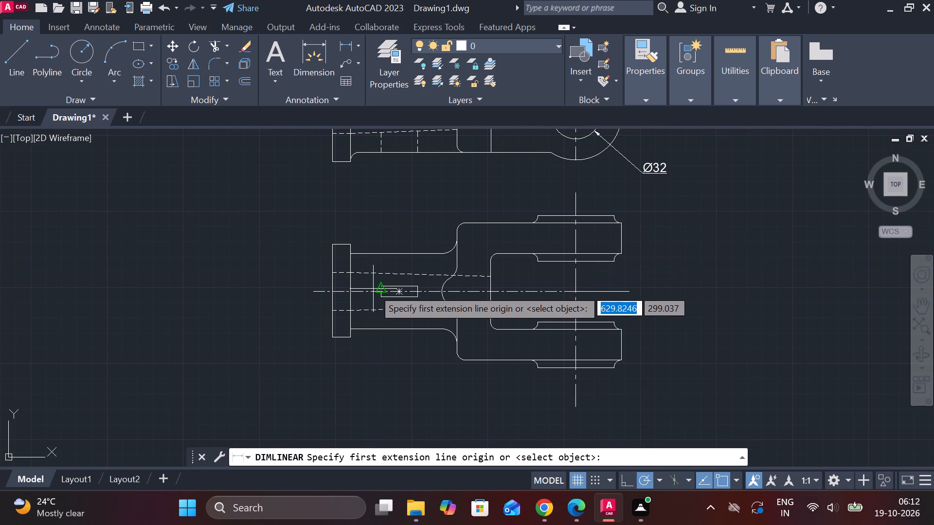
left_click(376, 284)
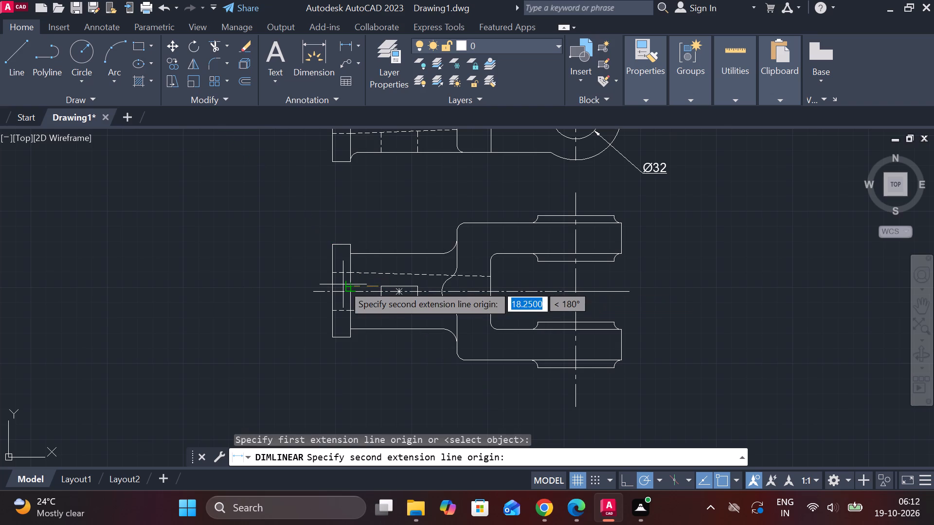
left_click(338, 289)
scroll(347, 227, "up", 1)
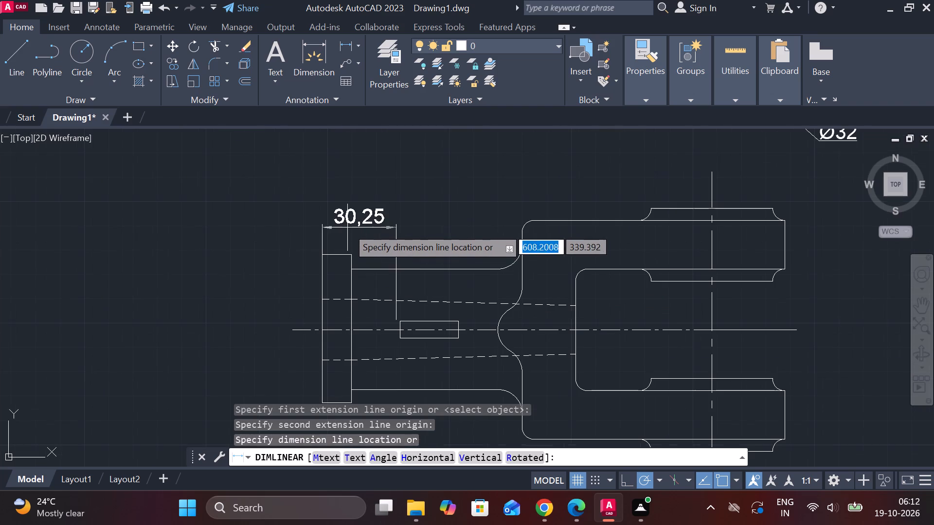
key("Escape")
Add a horizontal linear dimension above the lower view from the end flange's outer edge to the small slot's near end.
key("space")
left_click(318, 250)
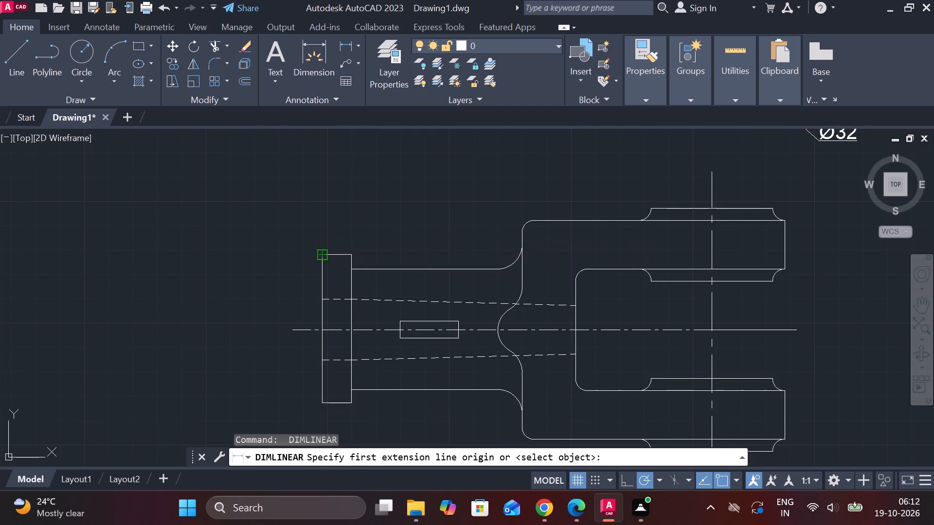
left_click(401, 319)
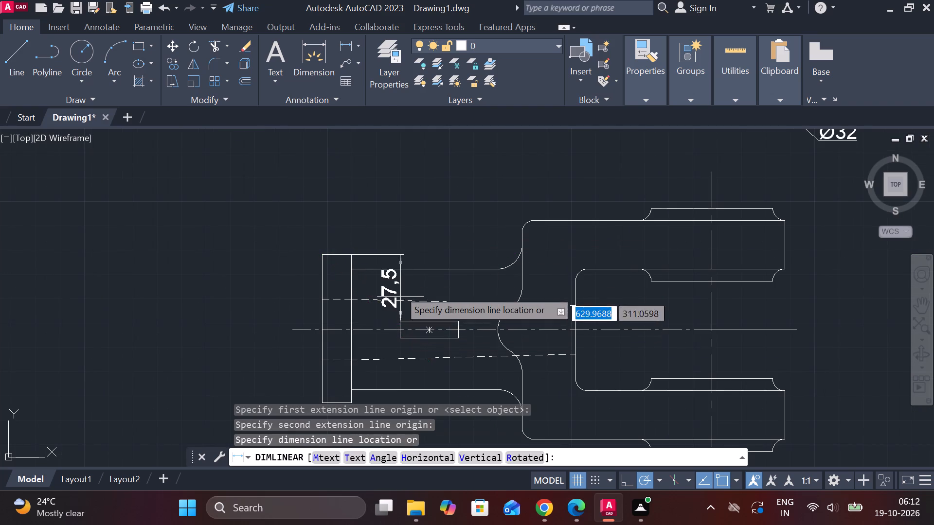
left_click(392, 223)
Add a horizontal linear dimension for the small slot's length, in line with the adjacent flange-to-slot dimension.
key("space")
left_click(409, 320)
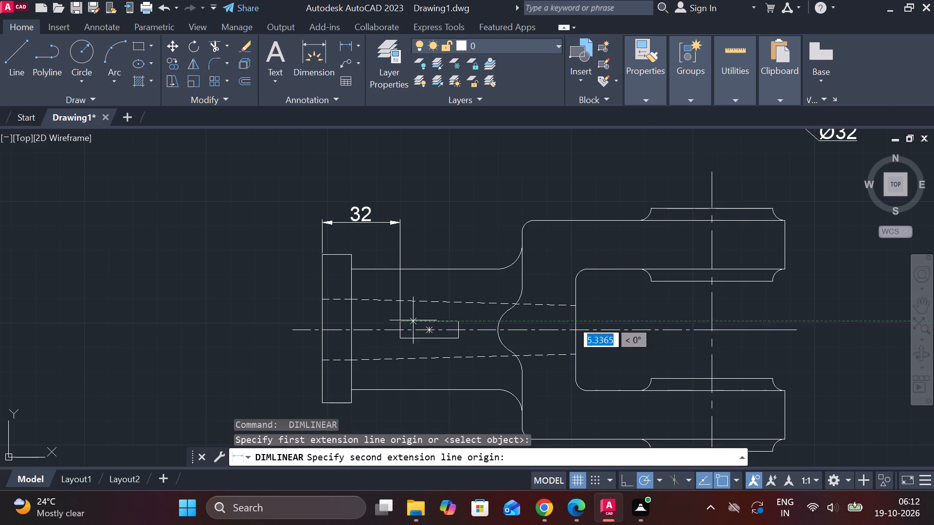
left_click(456, 321)
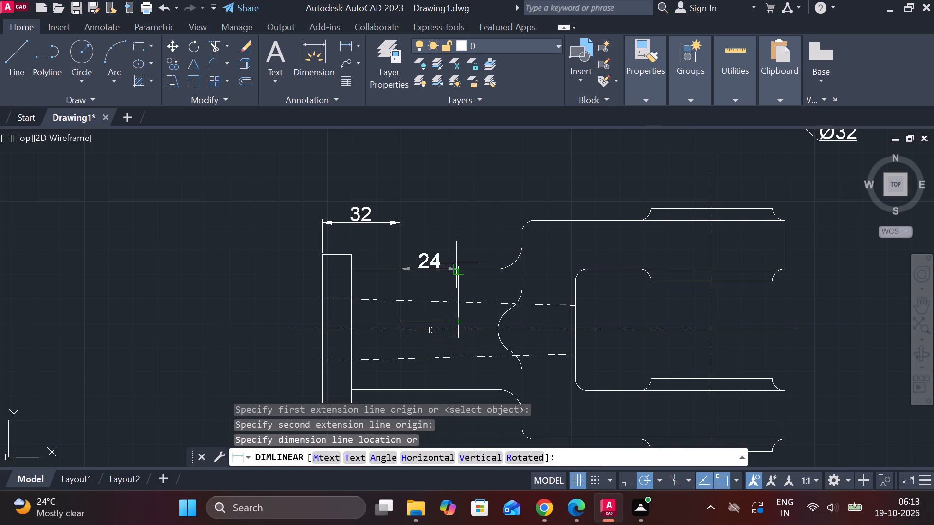
left_click(404, 225)
Add a vertical linear dimension for the small slot's width, placed just beside its flange-side end.
middle_click_drag(432, 243, 465, 207)
middle_click_drag(455, 210, 401, 209)
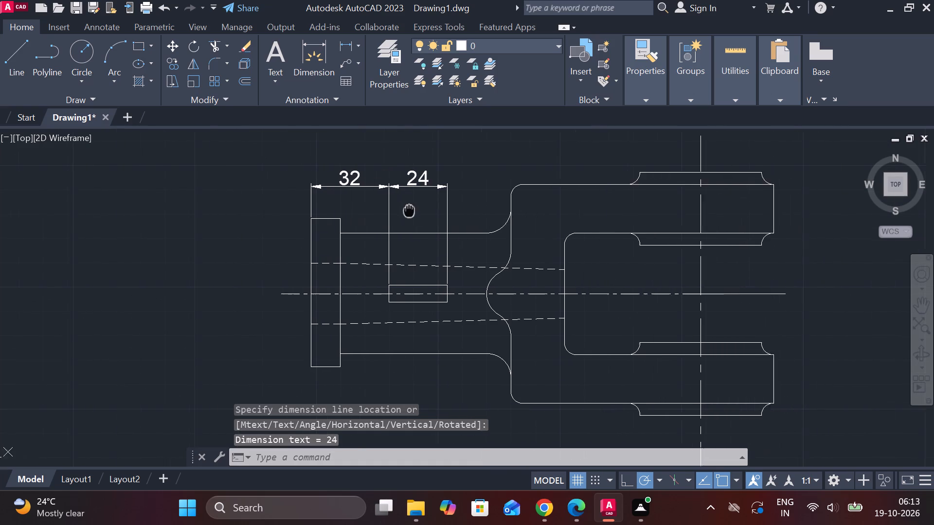
middle_click_drag(401, 209, 397, 207)
key("space")
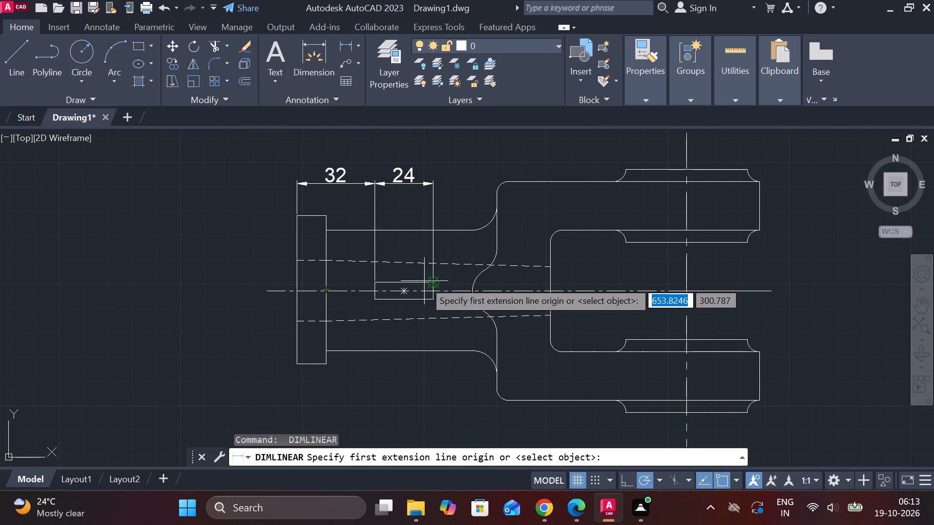
middle_click_drag(347, 253, 347, 253)
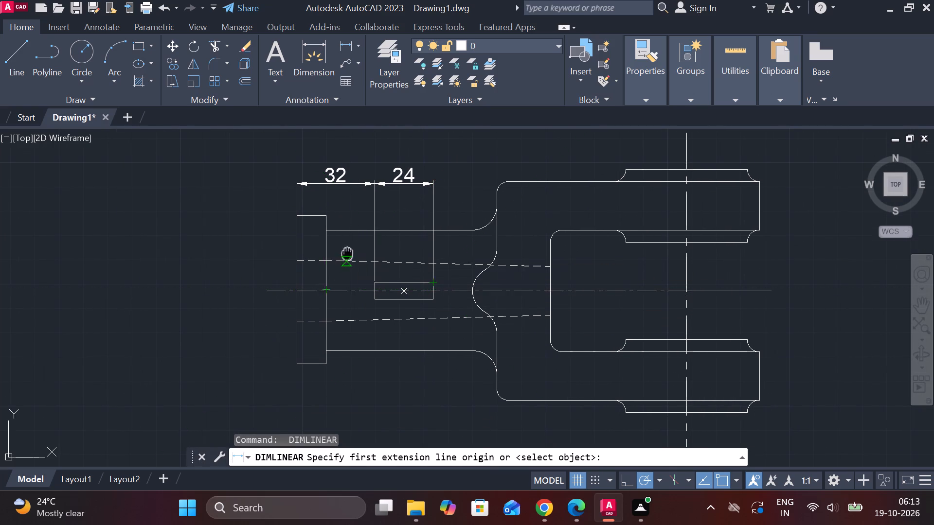
middle_click_drag(347, 253, 370, 208)
scroll(390, 234, "up", 2)
left_click(407, 243)
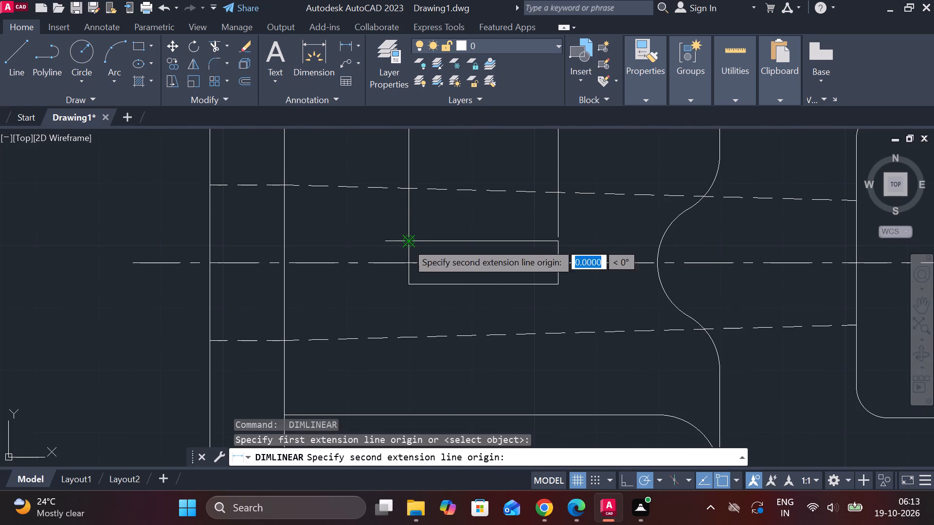
left_click(408, 283)
left_click(388, 266)
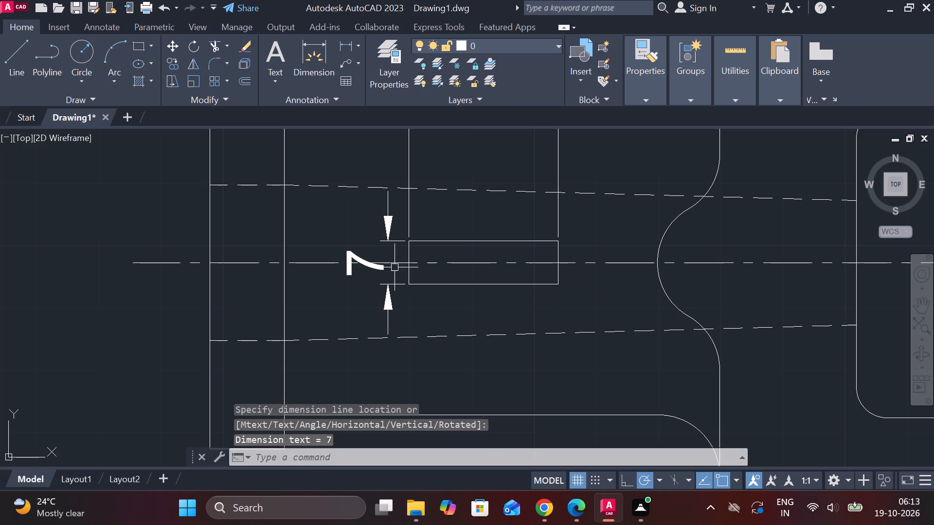
Add a vertical linear dimension between the two hidden bore lines at the flange's outer edge, placed outside the flange.
scroll(415, 284, "down", 1)
key("space")
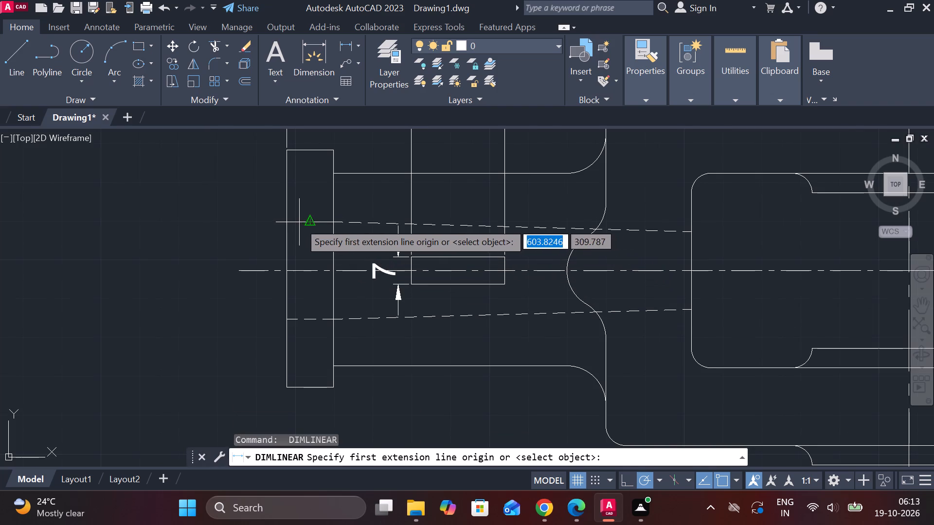
middle_click_drag(303, 222, 337, 224)
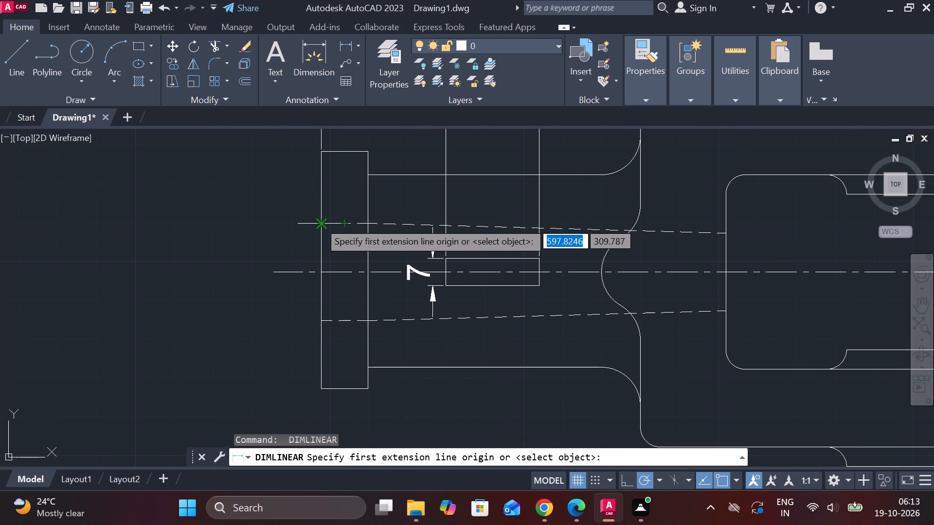
left_click(319, 222)
left_click(323, 321)
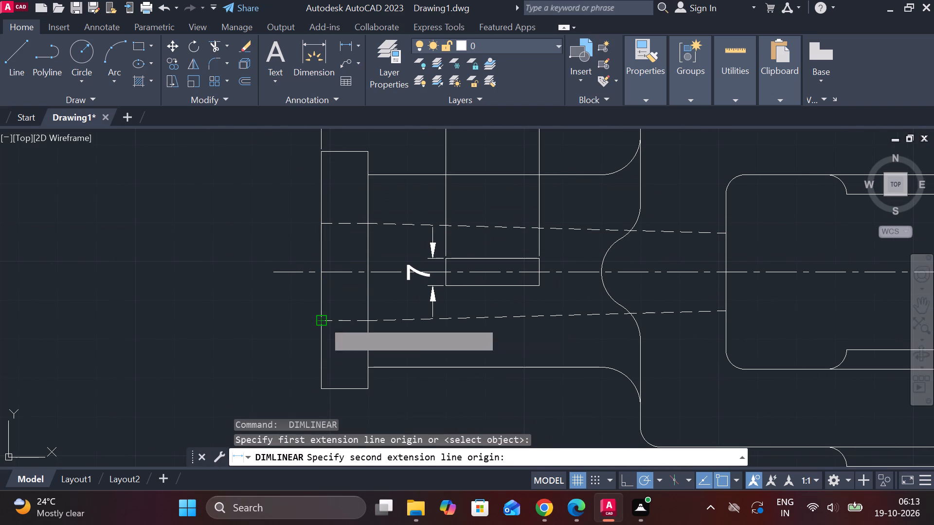
middle_click_drag(286, 311, 365, 314)
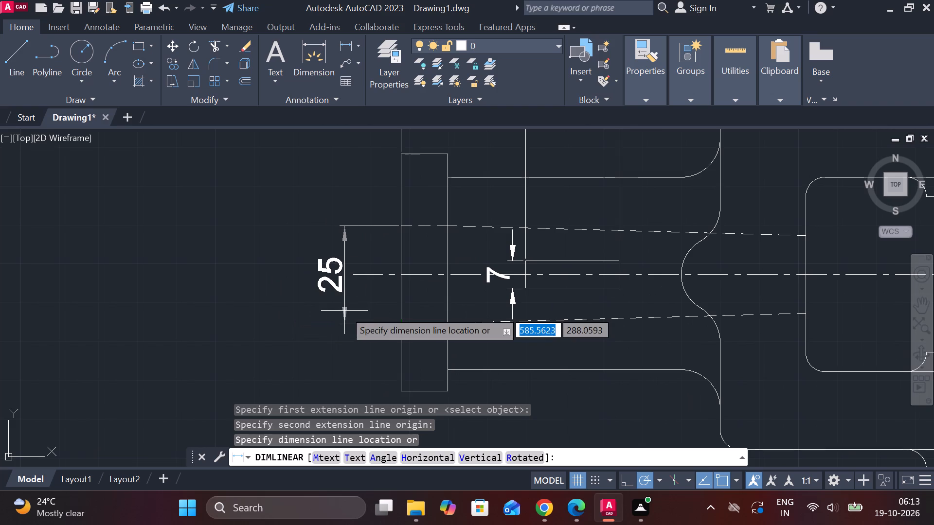
left_click(359, 311)
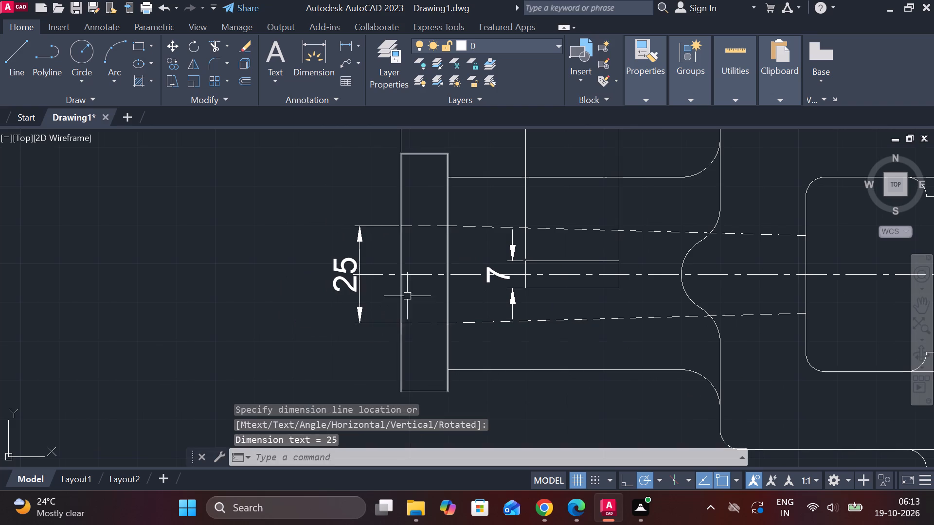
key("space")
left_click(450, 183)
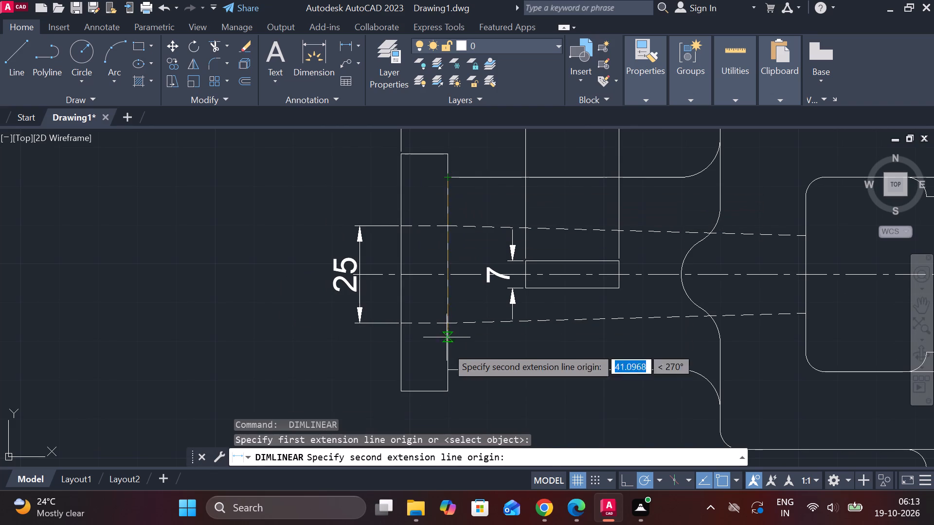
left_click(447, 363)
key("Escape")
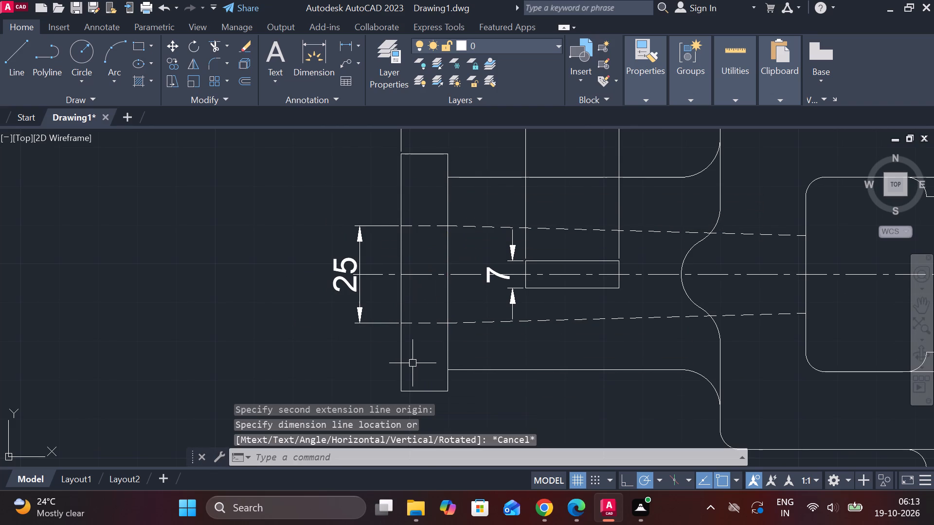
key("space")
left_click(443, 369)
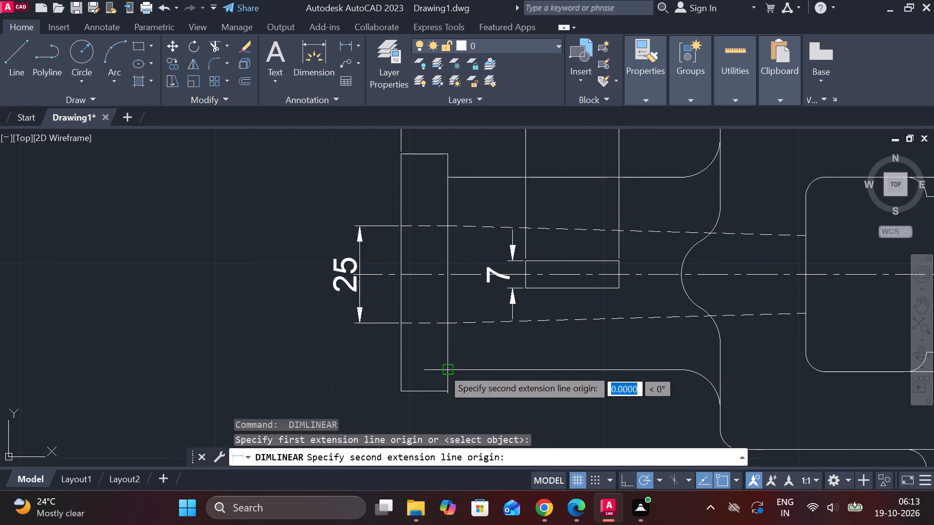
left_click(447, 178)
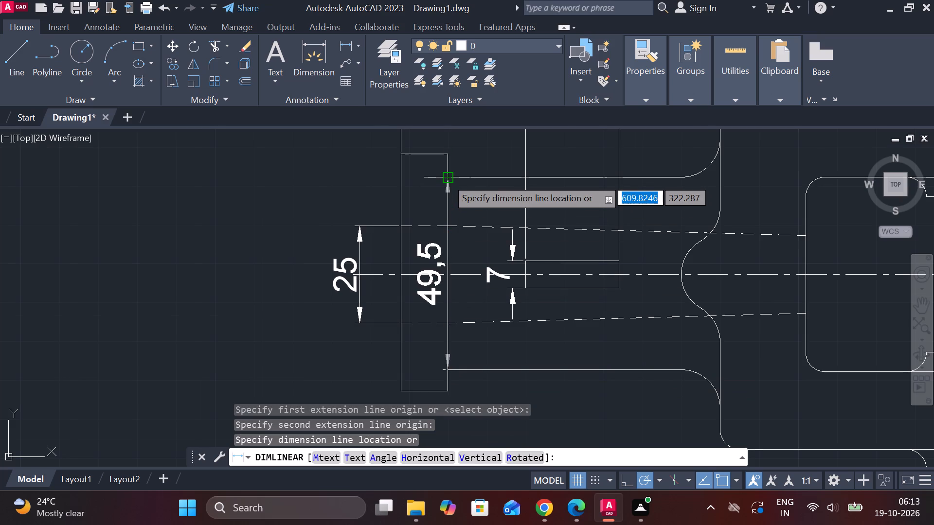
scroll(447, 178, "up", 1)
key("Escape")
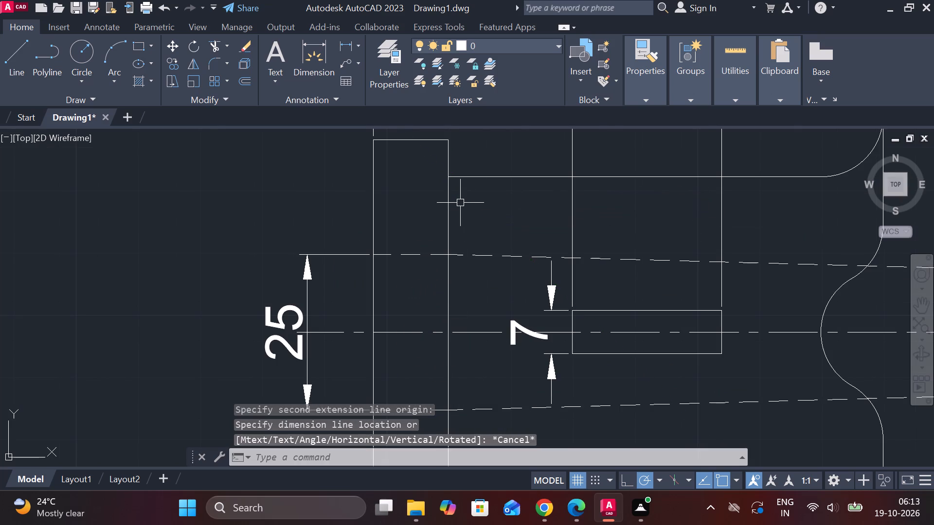
Add a vertical linear dimension across the shank's outer edges where they meet the flange, placed outside the bore dimension.
key("space")
scroll(440, 174, "up", 3)
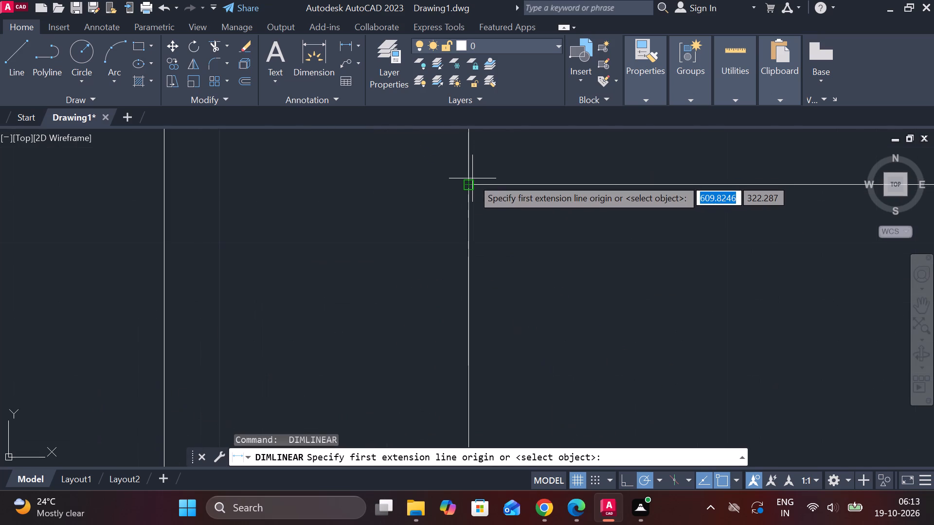
left_click(469, 185)
scroll(468, 186, "down", 3)
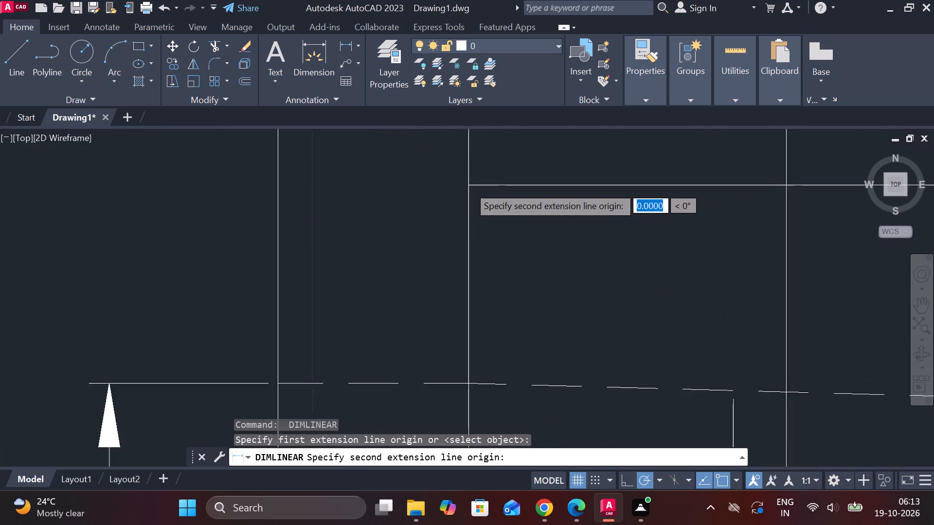
middle_click_drag(452, 306, 454, 172)
scroll(474, 362, "up", 2)
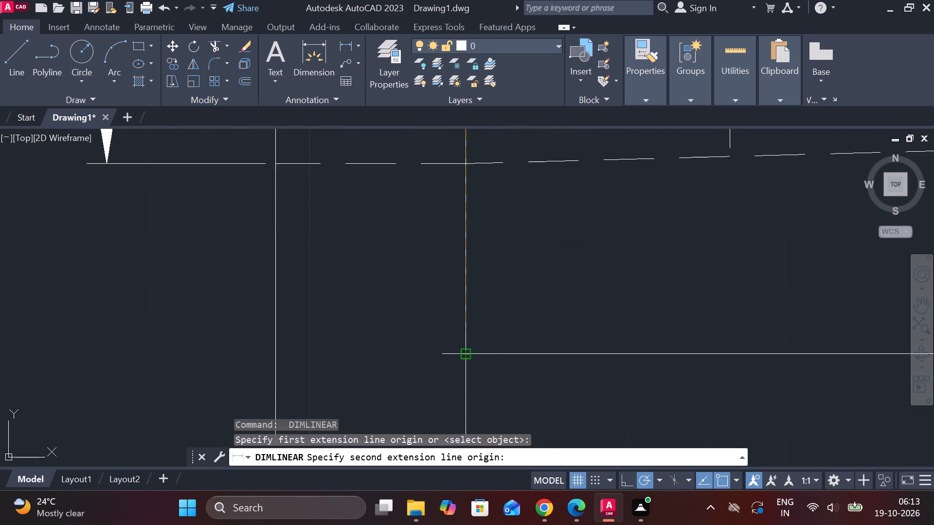
left_click(465, 354)
scroll(437, 354, "down", 2)
scroll(371, 352, "down", 1)
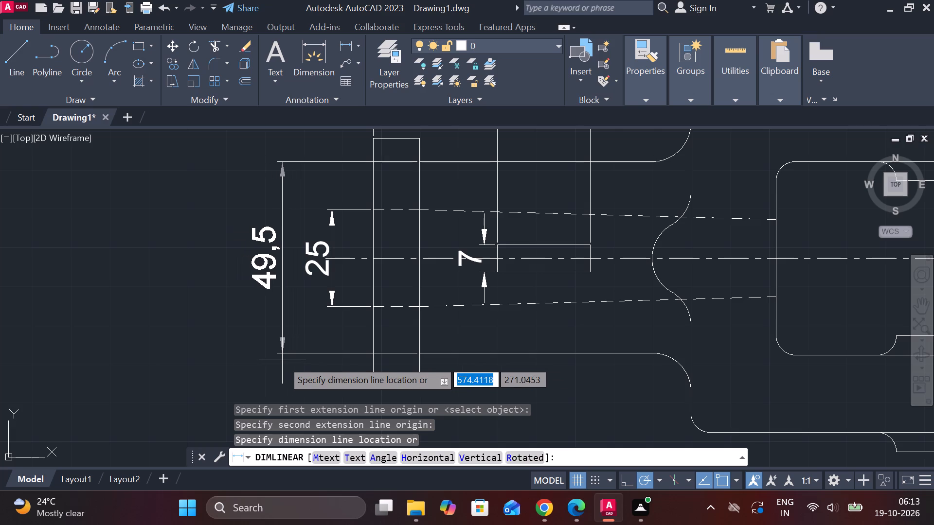
left_click(282, 360)
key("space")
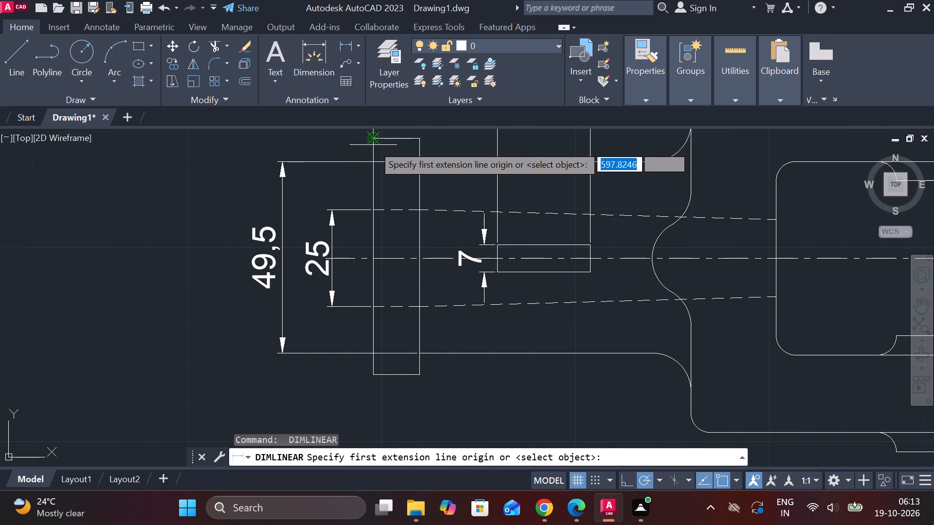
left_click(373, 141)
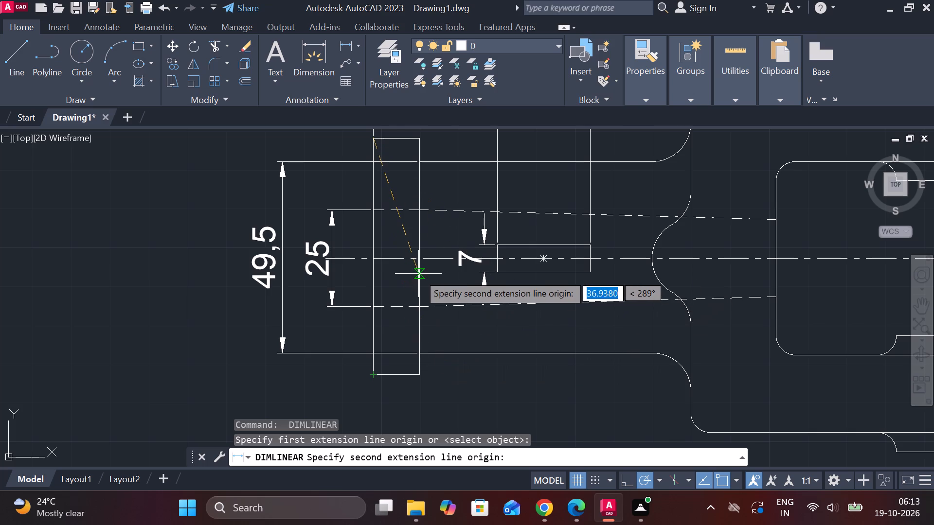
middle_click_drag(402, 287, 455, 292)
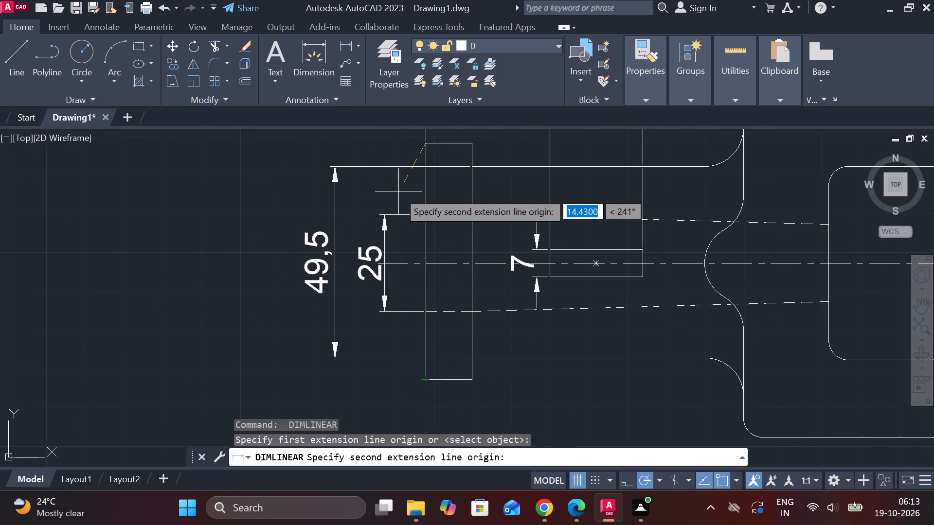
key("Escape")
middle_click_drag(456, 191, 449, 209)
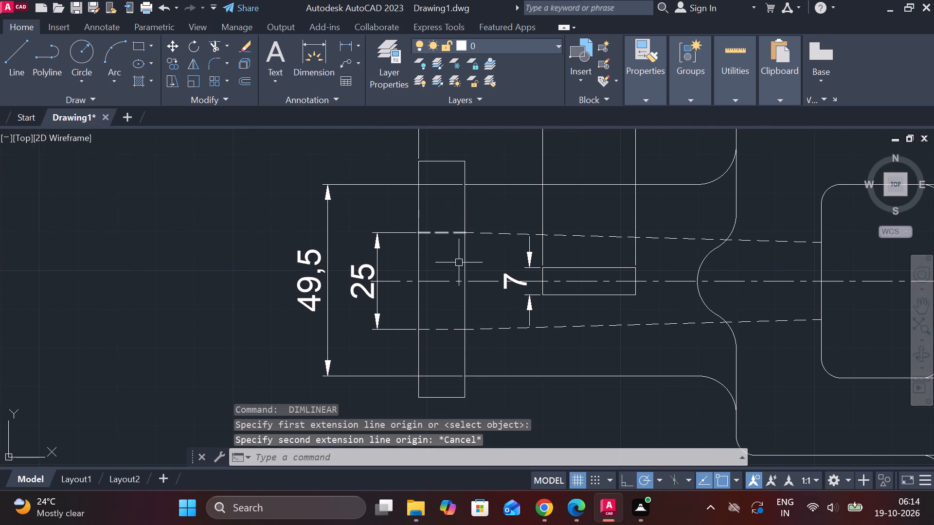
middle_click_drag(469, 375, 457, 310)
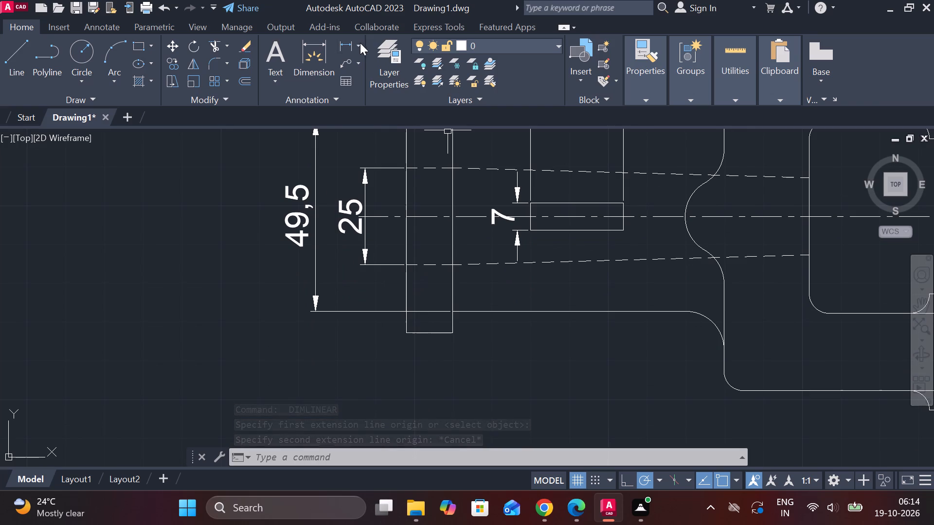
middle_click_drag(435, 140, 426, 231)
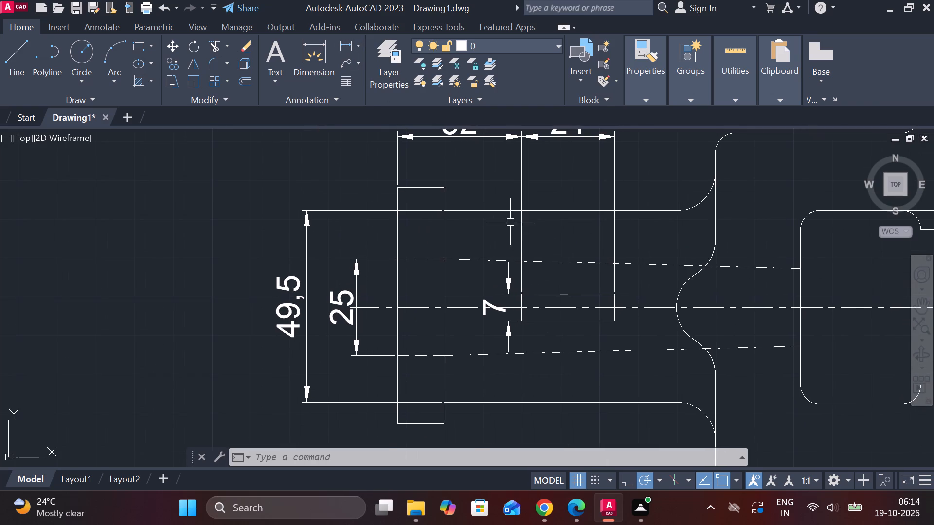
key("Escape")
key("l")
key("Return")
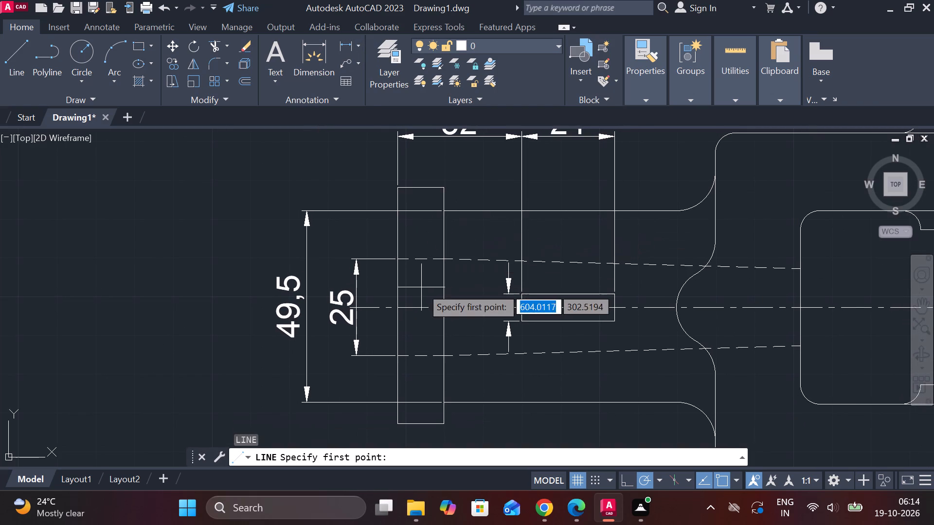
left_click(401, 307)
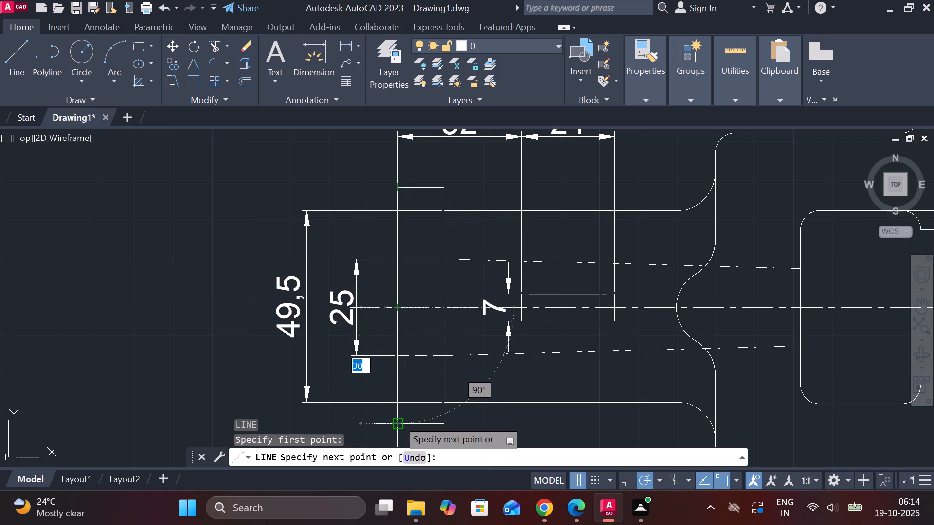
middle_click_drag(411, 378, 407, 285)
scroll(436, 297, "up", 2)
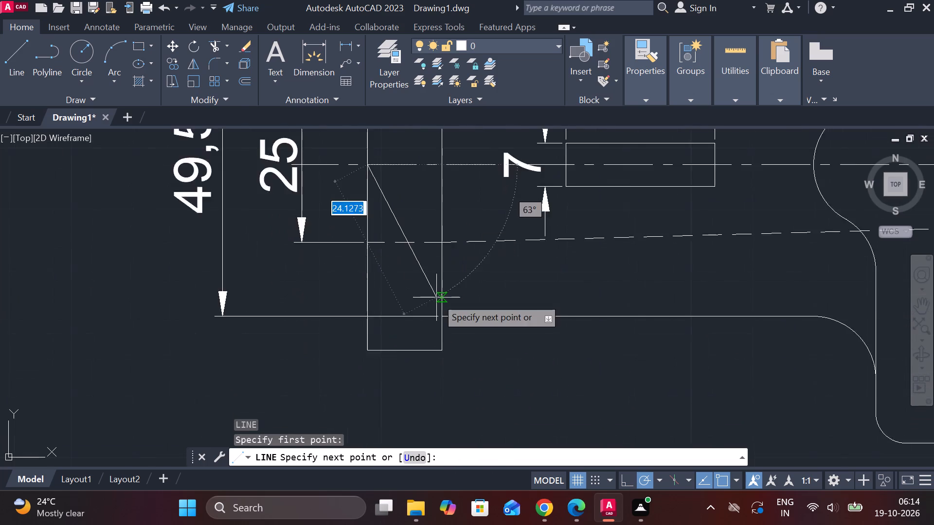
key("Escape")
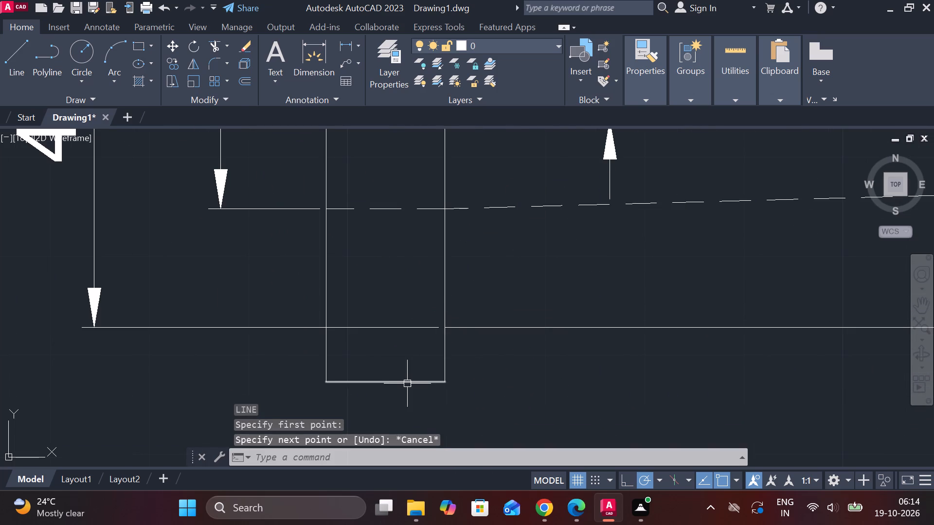
Move the flange's lower edge line straight down by 1, away from the centreline.
left_click(406, 384)
key("m")
key("Return")
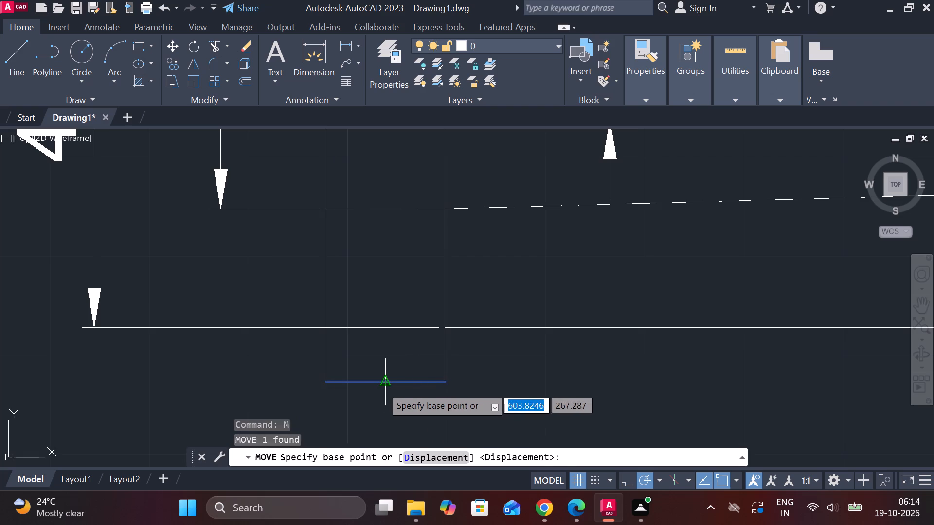
left_click(381, 385)
type("1")
key("space")
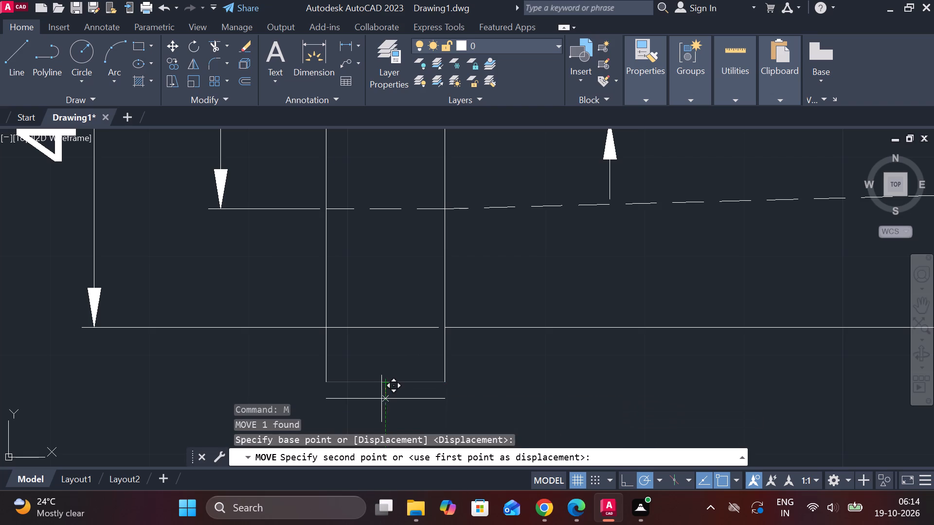
key("Escape")
Extend both vertical sides of the flange down to its moved lower edge.
type("ex")
key("space")
left_click(323, 365)
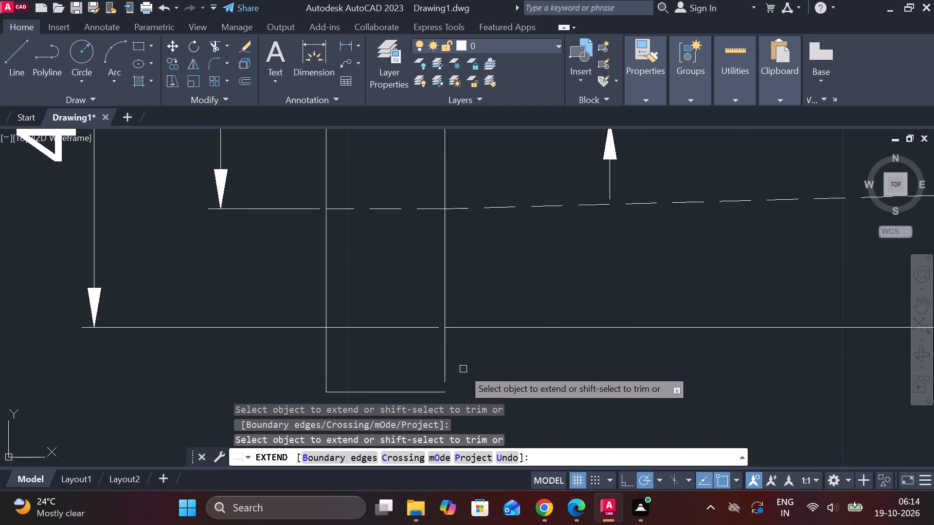
left_click(446, 372)
scroll(496, 373, "down", 1)
key("Escape")
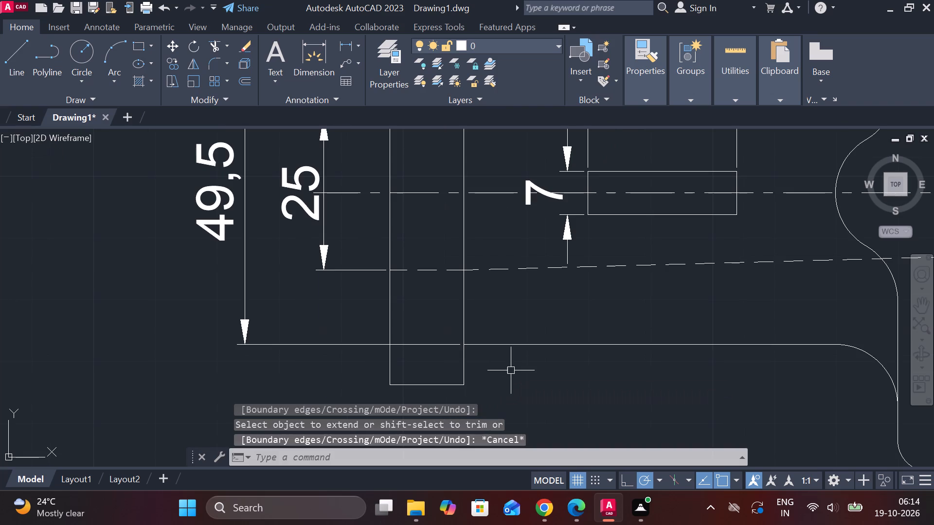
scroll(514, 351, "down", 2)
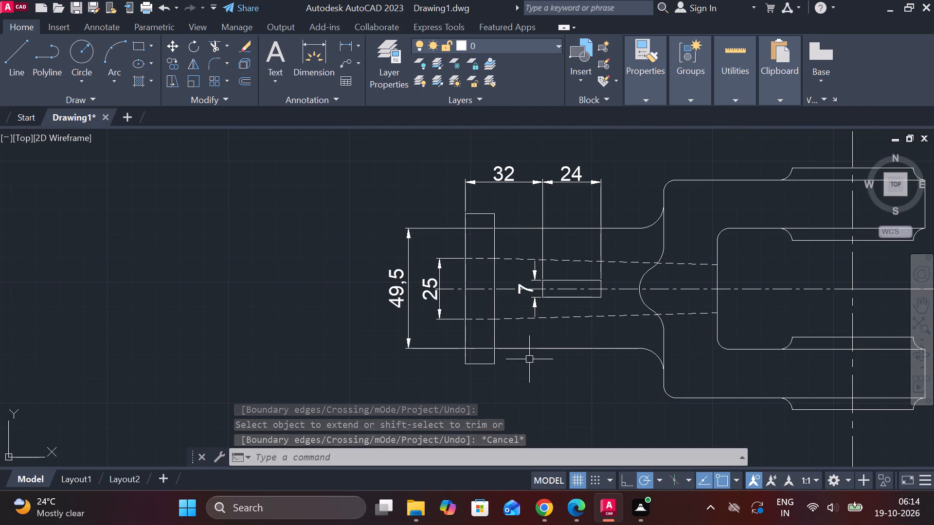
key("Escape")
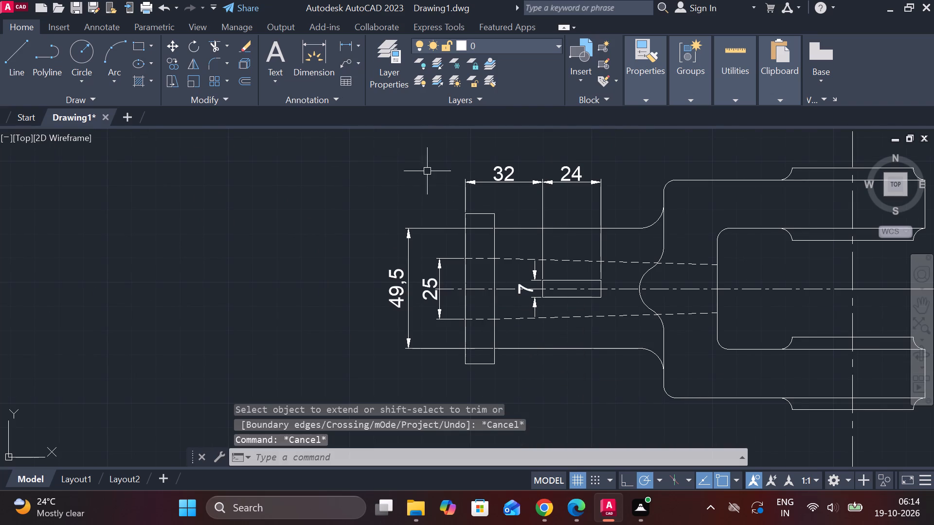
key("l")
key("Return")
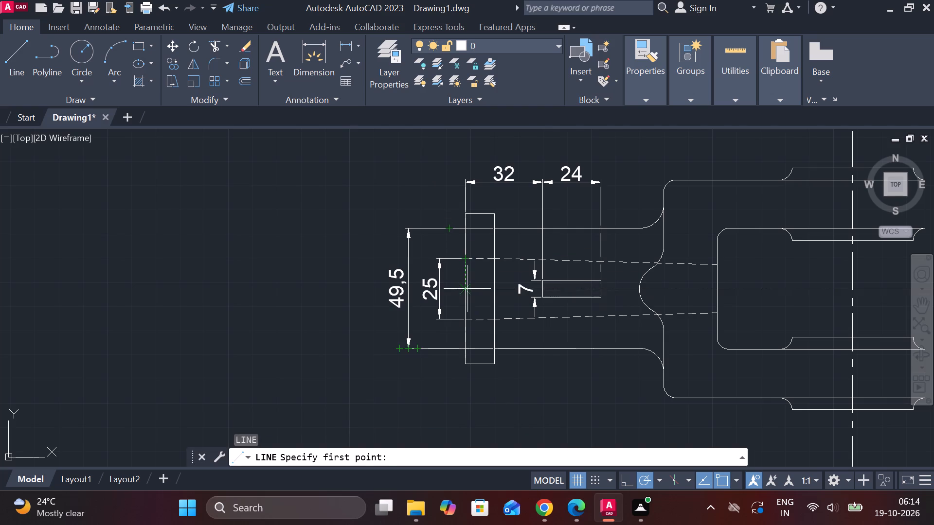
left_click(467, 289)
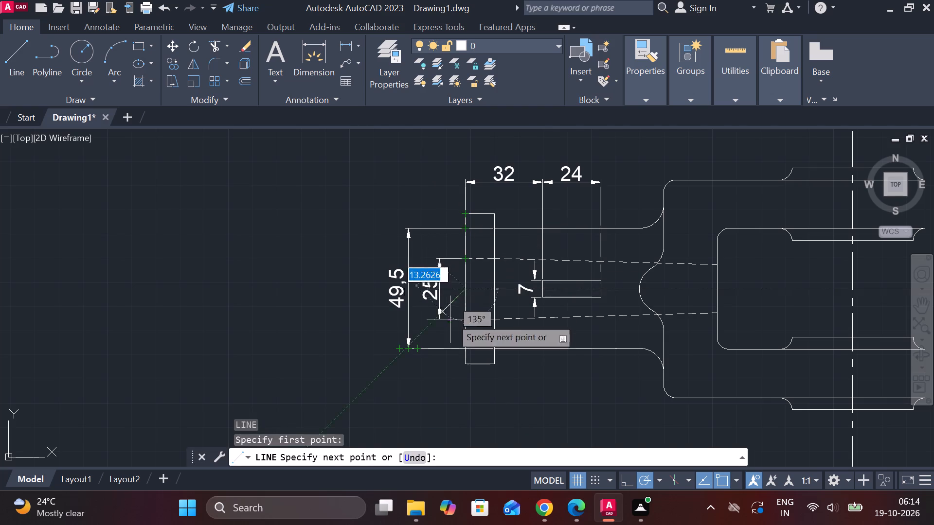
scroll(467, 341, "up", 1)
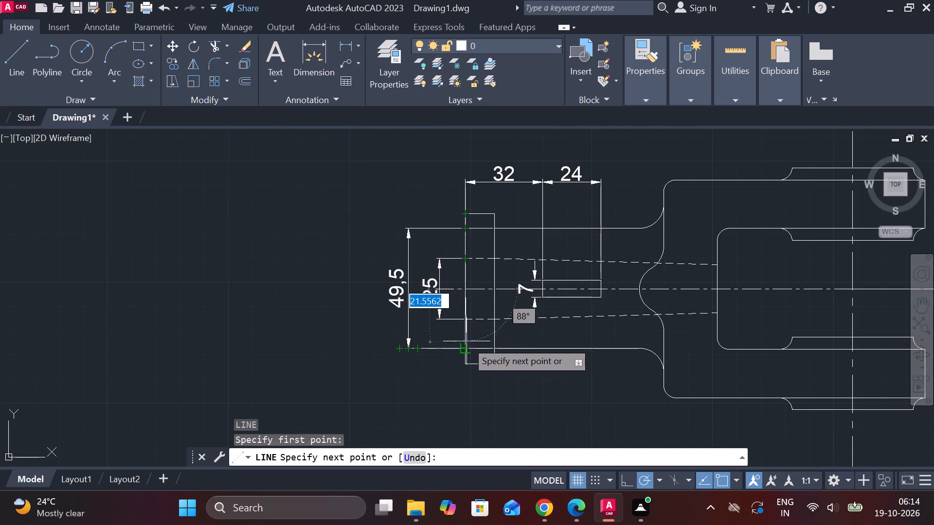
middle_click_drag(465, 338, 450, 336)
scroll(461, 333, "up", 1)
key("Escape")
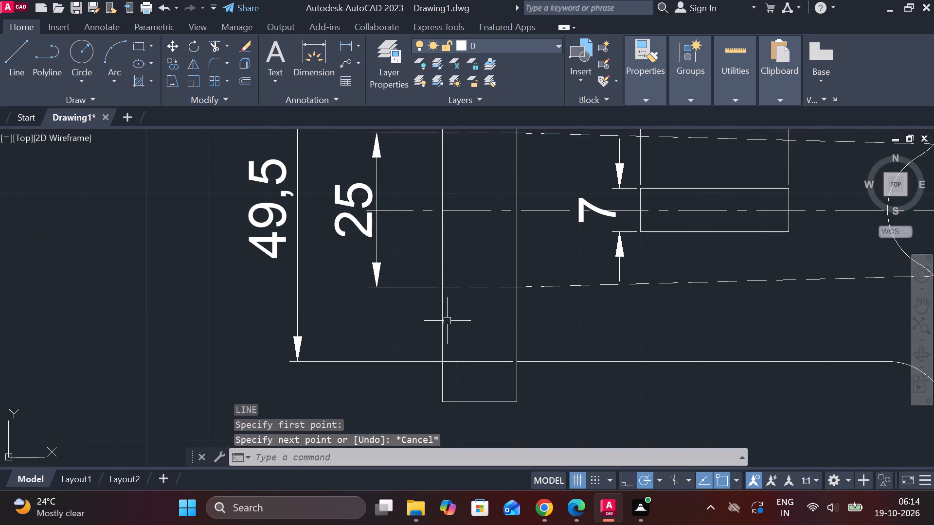
Move the shank's lower edge line straight down by 0.5, using its midpoint as the base point.
left_click(550, 360)
middle_click_drag(590, 368, 517, 350)
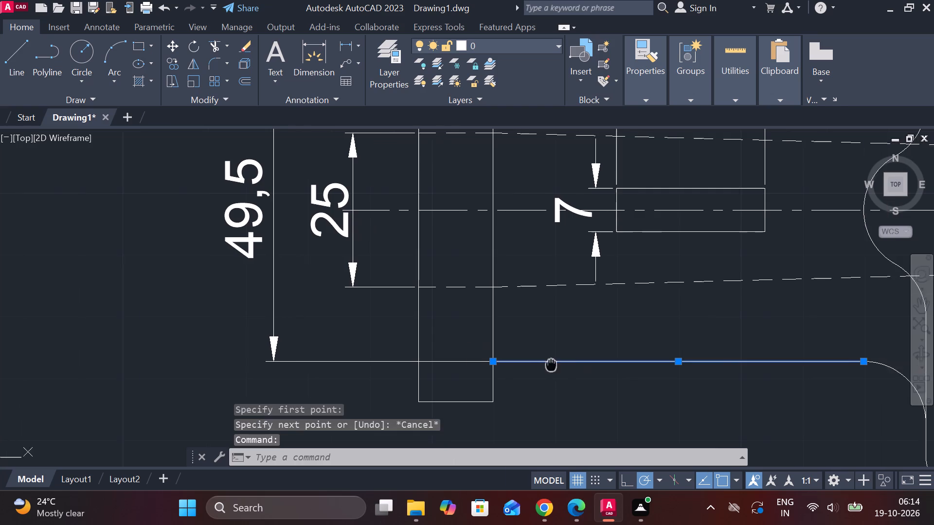
middle_click_drag(517, 350, 486, 331)
key("m")
key("Return")
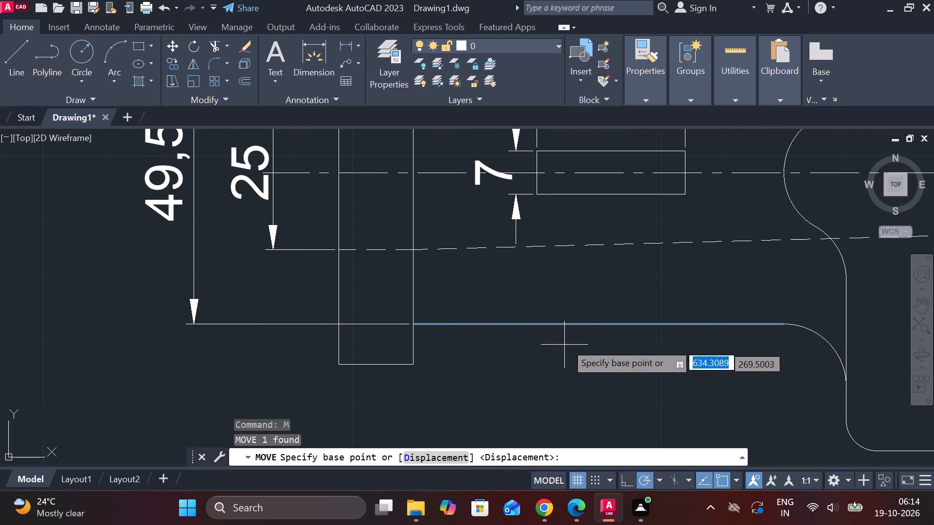
left_click(603, 324)
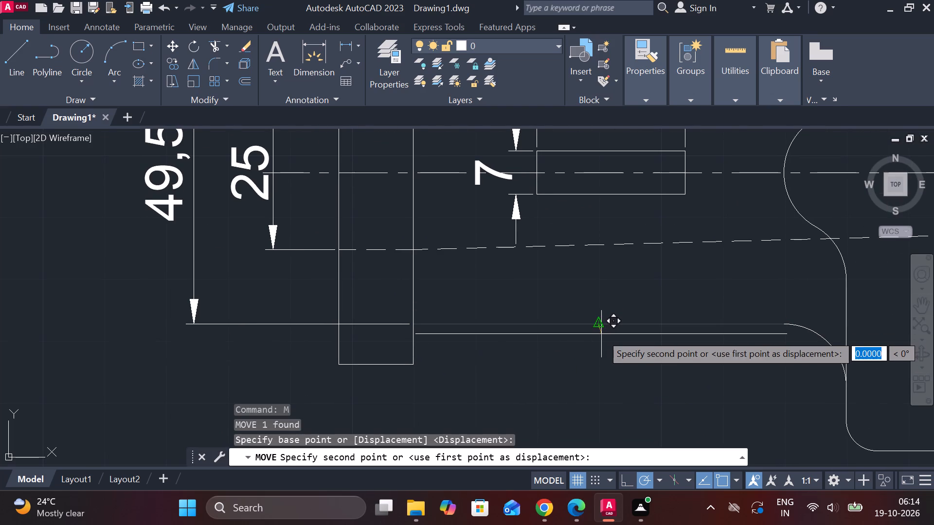
key("period")
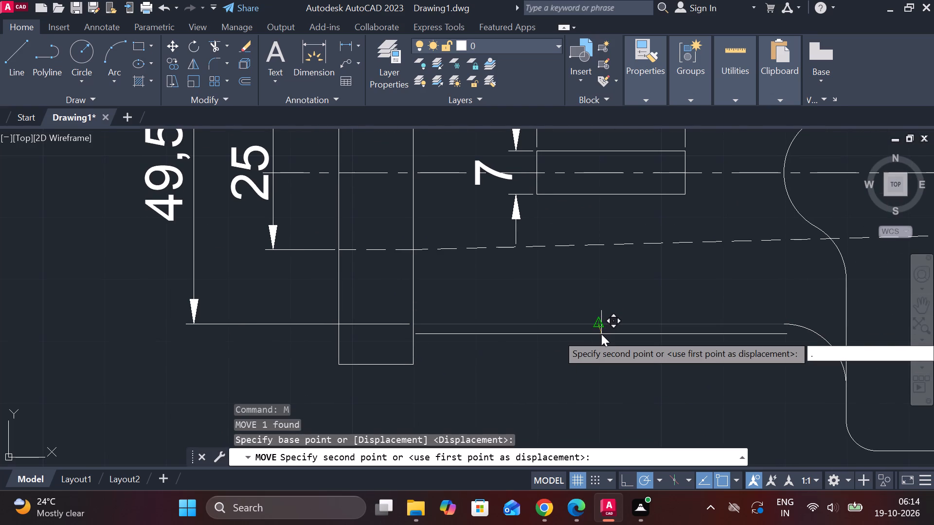
key("5")
key("Return")
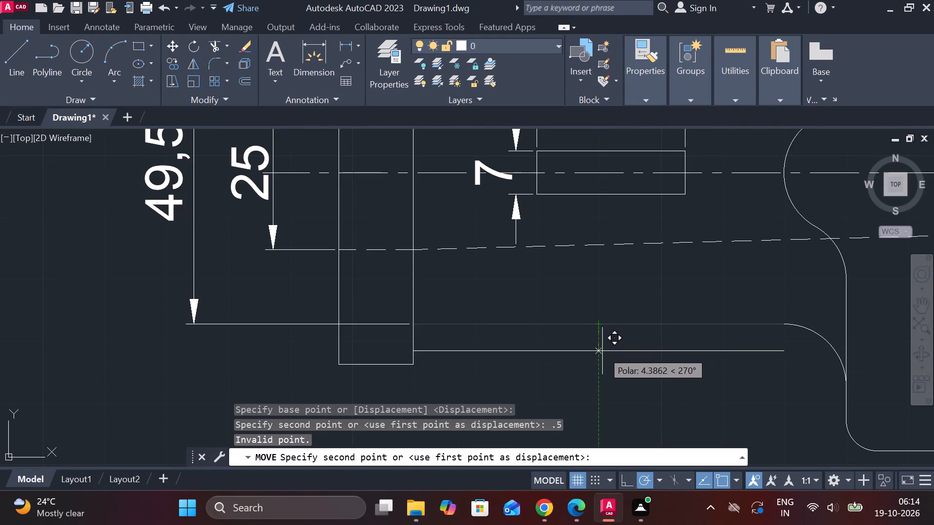
key("period")
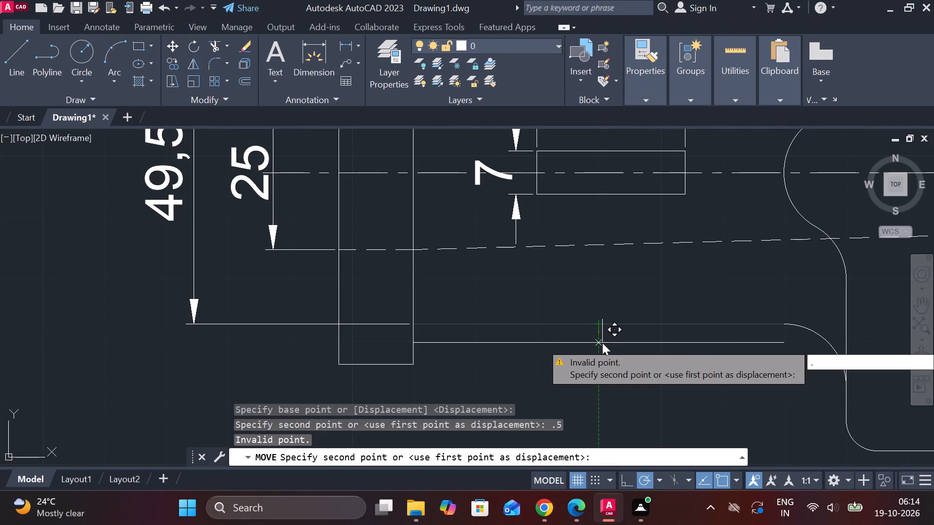
key("5")
key("Return")
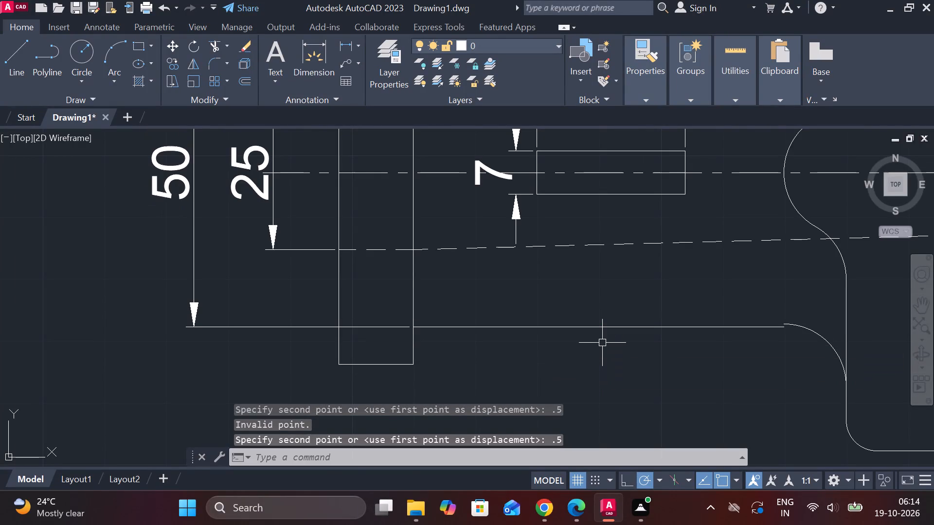
Erase the fillet arc between the shank's lower edge and the fork body's vertical edge.
left_click(800, 325)
scroll(717, 367, "down", 1)
middle_click_drag(731, 369, 699, 358)
scroll(723, 369, "up", 1)
type("e")
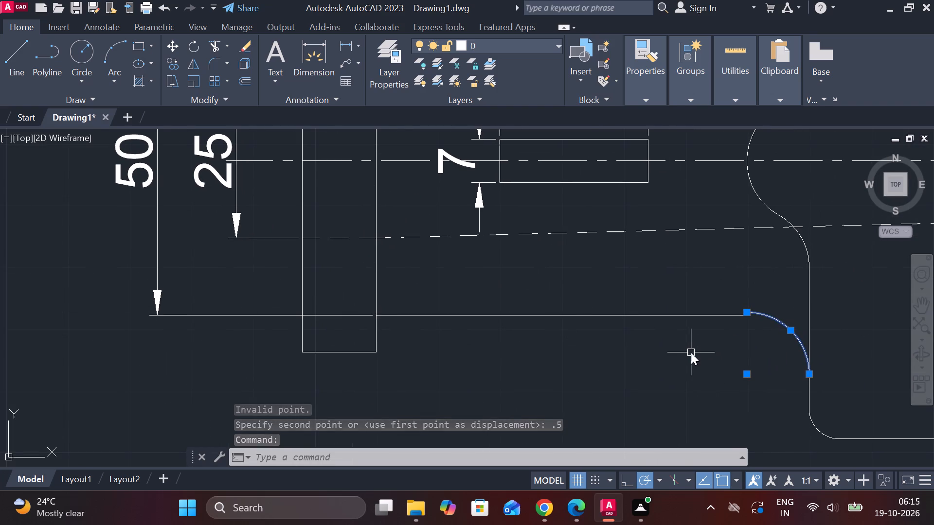
key("space")
Stretch the fork-side end of the shank's lower edge horizontally until it meets the fork body's vertical edge.
left_click(720, 318)
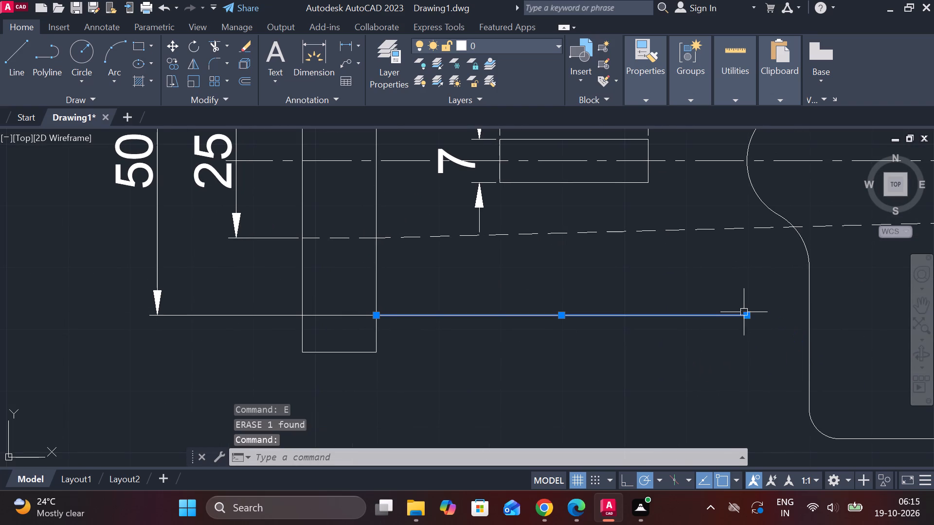
left_click(746, 315)
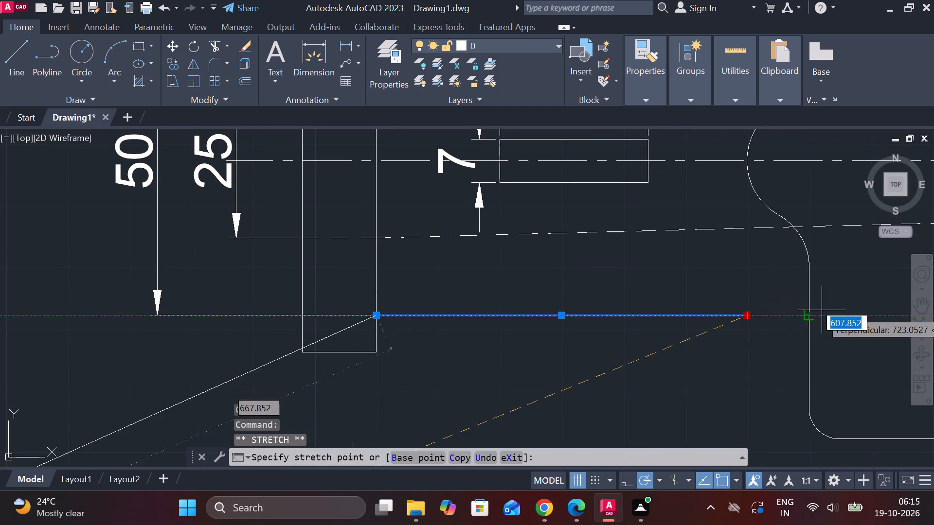
left_click(810, 318)
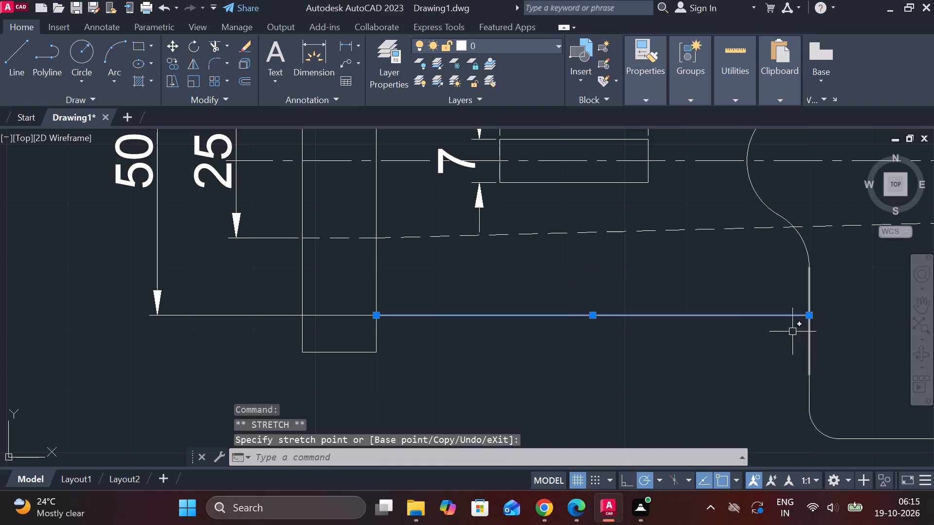
key("Escape")
Fillet the corner between the shank's lower edge and the fork body's vertical edge with radius 5.
middle_click_drag(759, 338, 585, 327)
type("f r")
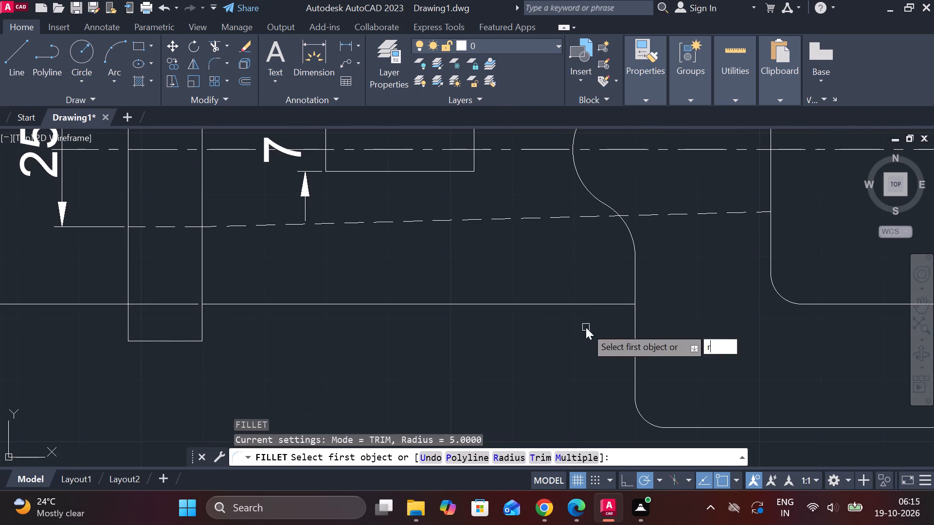
key("space")
key("space")
left_click(618, 305)
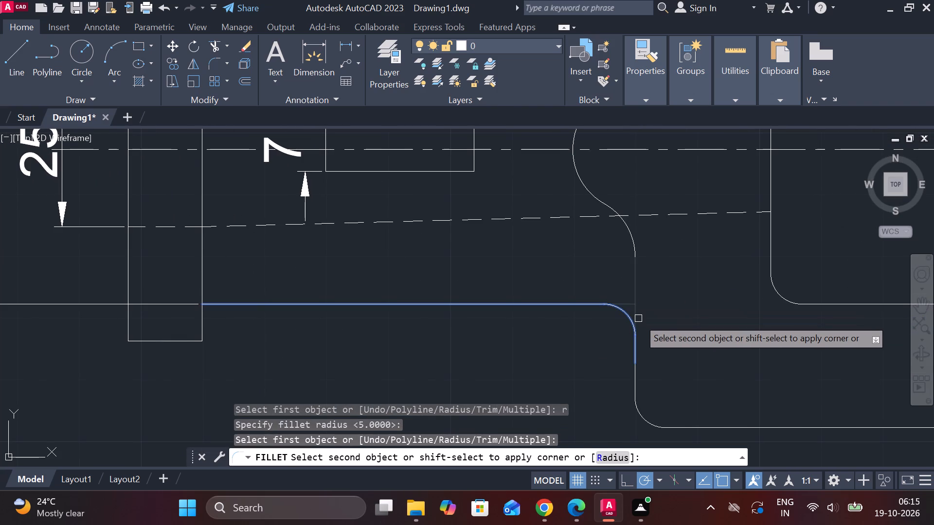
left_click(638, 318)
key("Escape")
Extend the fork body's lower vertical edge past the new fillet up to the end of the curved neck outline.
type("ex")
key("space")
left_click(633, 367)
left_click(637, 351)
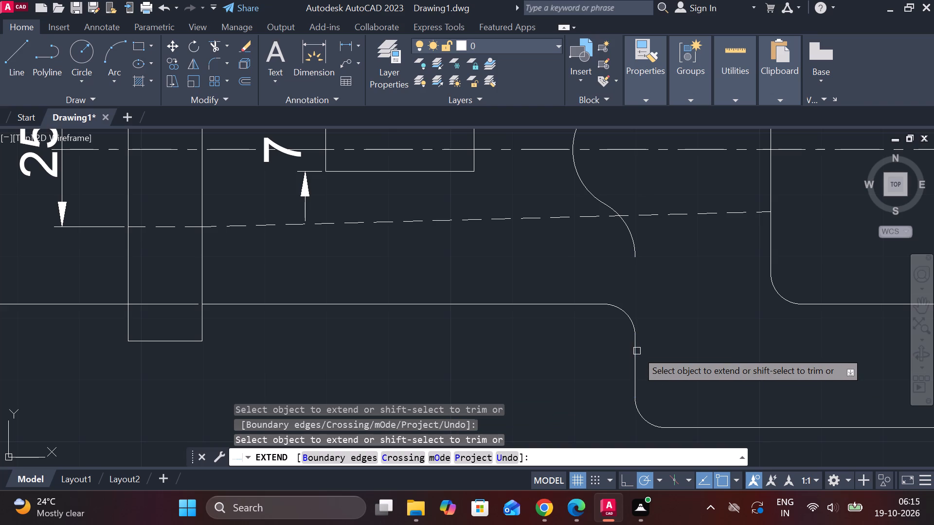
left_click(637, 343)
scroll(664, 311, "down", 2)
key("Escape")
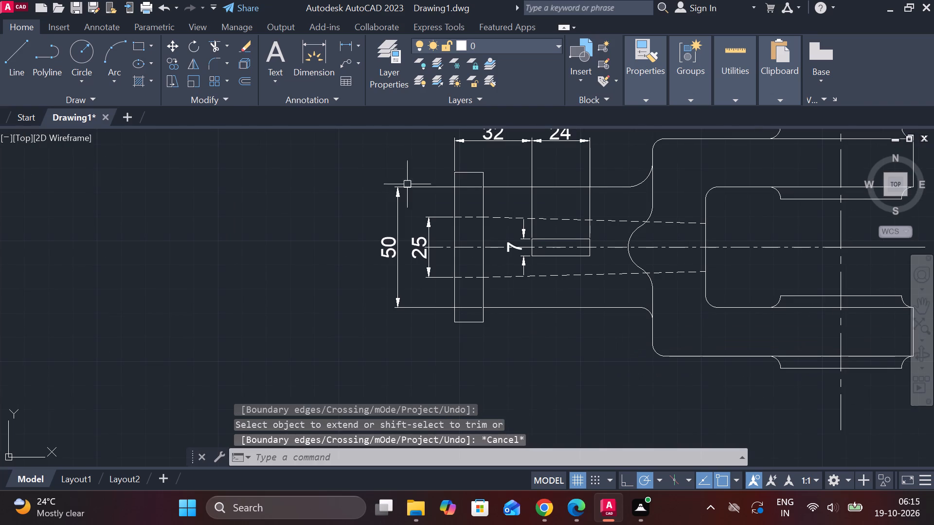
Add a vertical linear dimension across the flange's full height, placed outside the shank dimension.
left_click(340, 42)
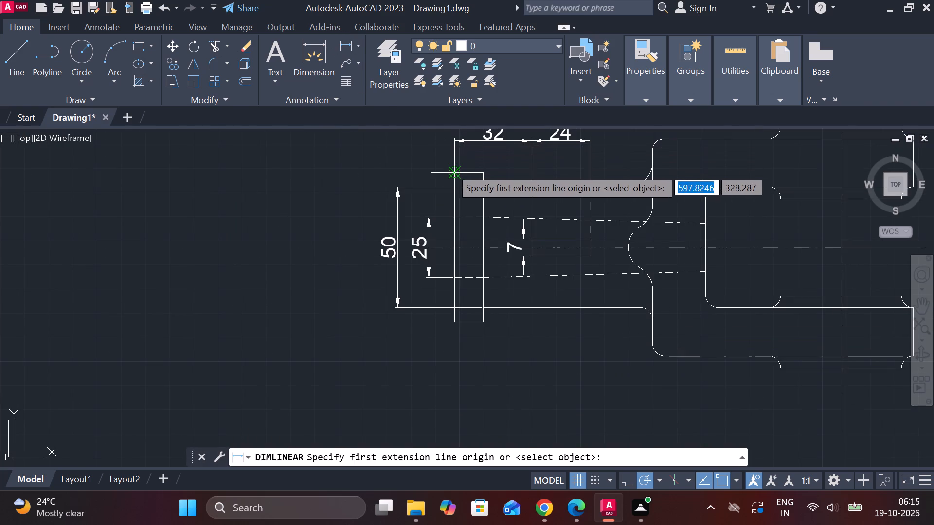
left_click(452, 168)
left_click(458, 320)
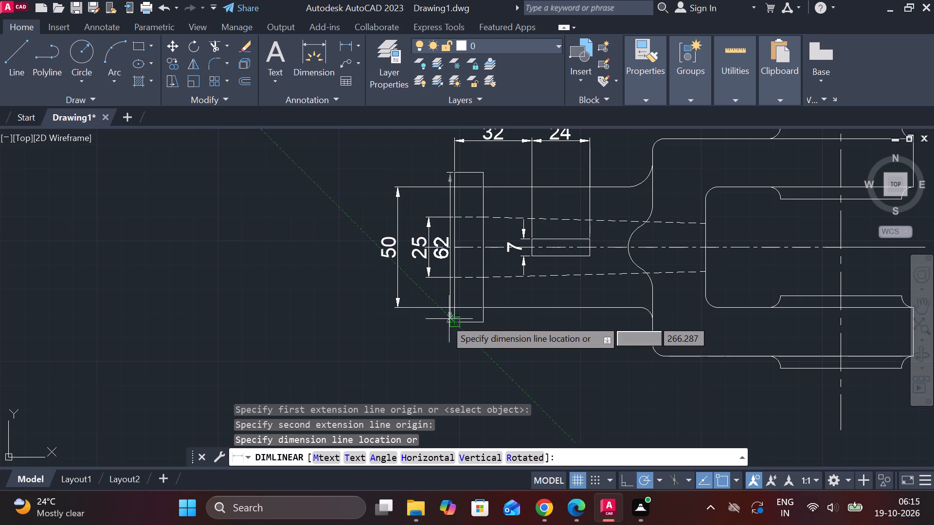
left_click(362, 316)
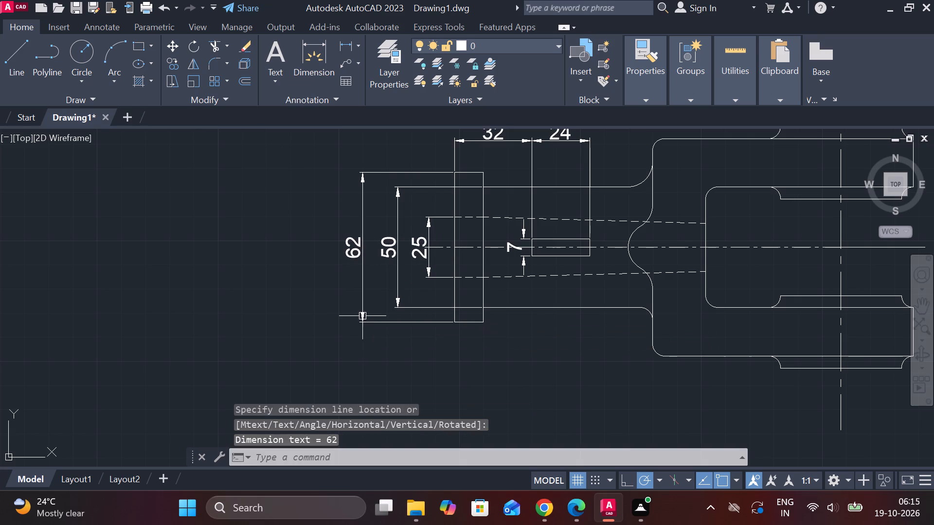
Add a diameter symbol in front of the flange's full-height dimension text.
scroll(359, 291, "up", 1)
key("Escape")
double_click(361, 226)
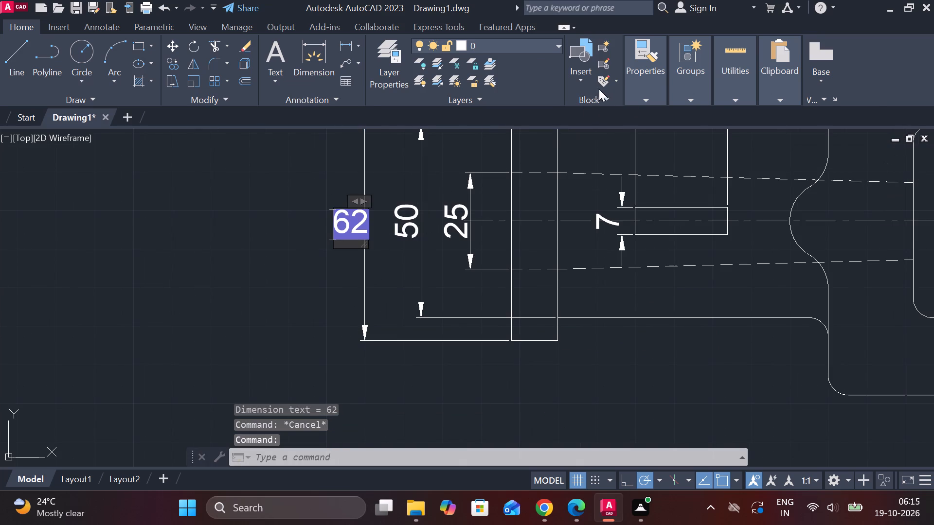
left_click(620, 81)
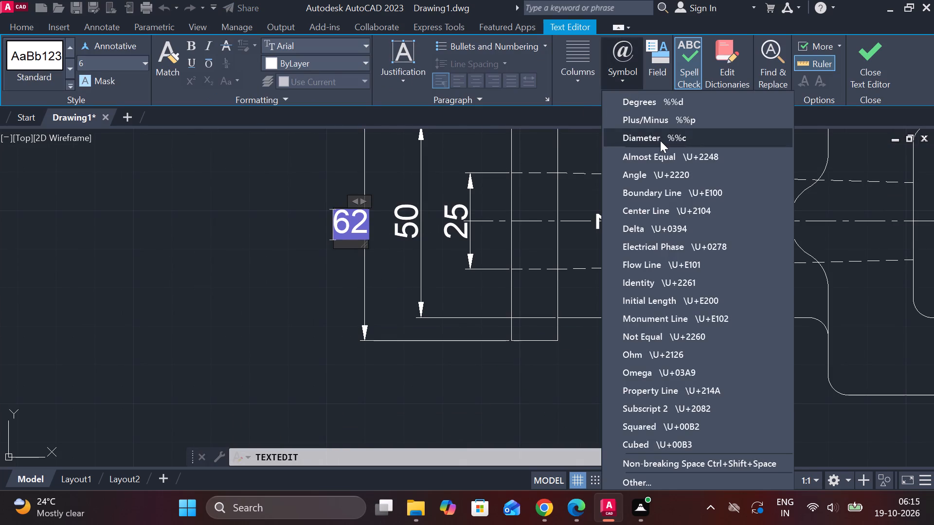
left_click(660, 140)
Add a diameter symbol in front of the shank's 50 and the tapered bore's 25 dimension texts.
double_click(406, 224)
double_click(406, 224)
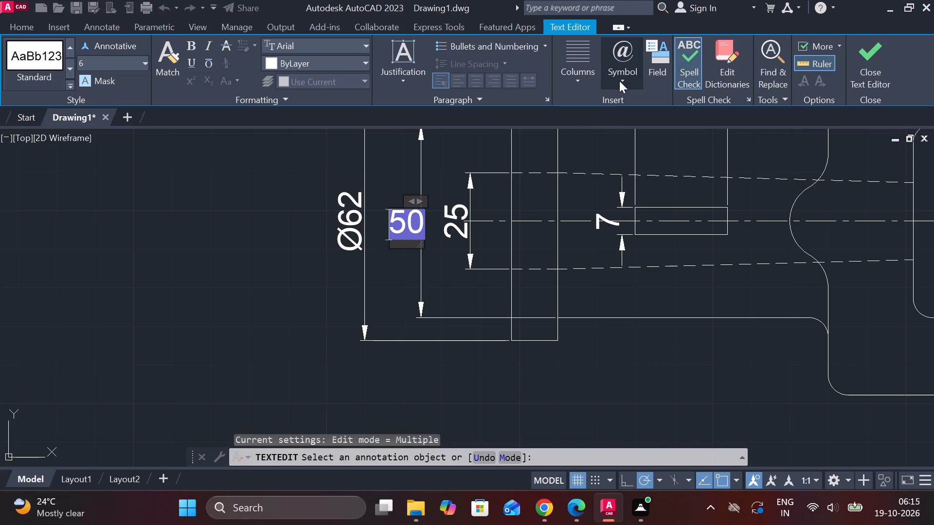
left_click(619, 81)
left_click(673, 134)
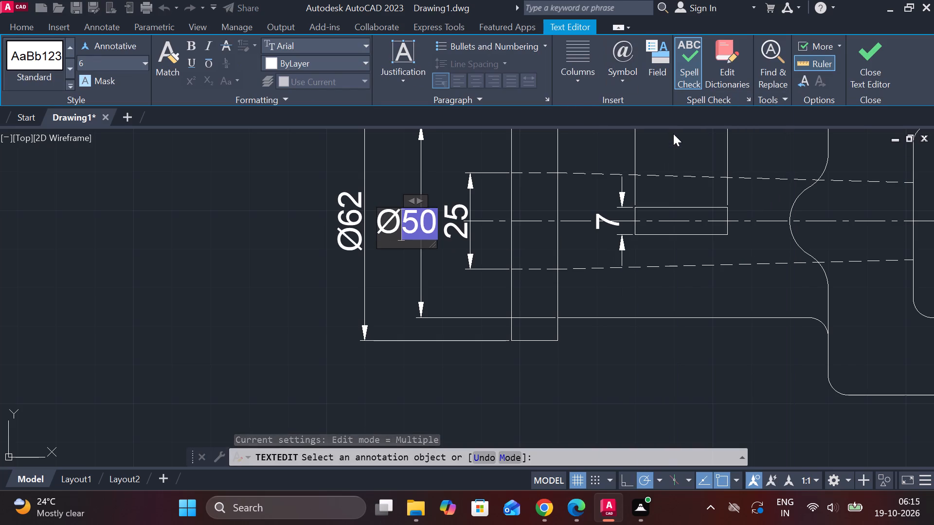
double_click(460, 214)
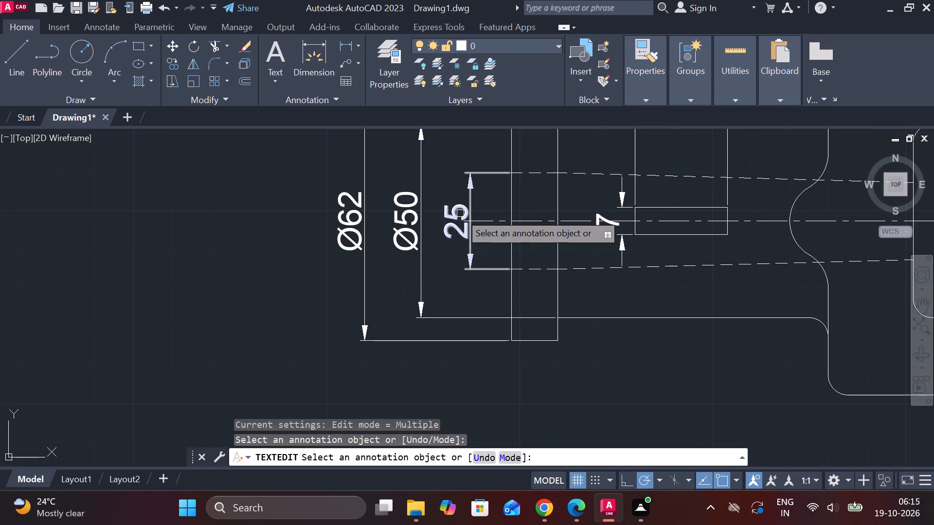
double_click(460, 213)
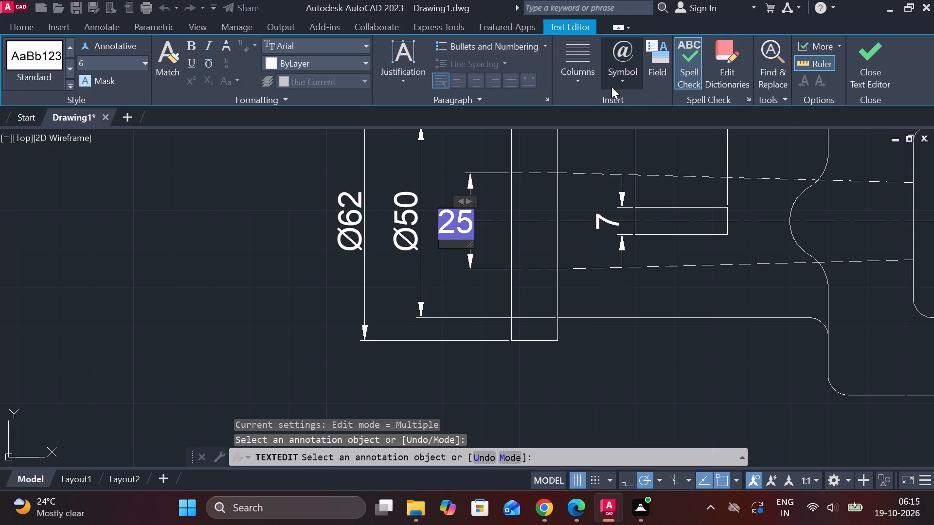
left_click(611, 87)
left_click(647, 138)
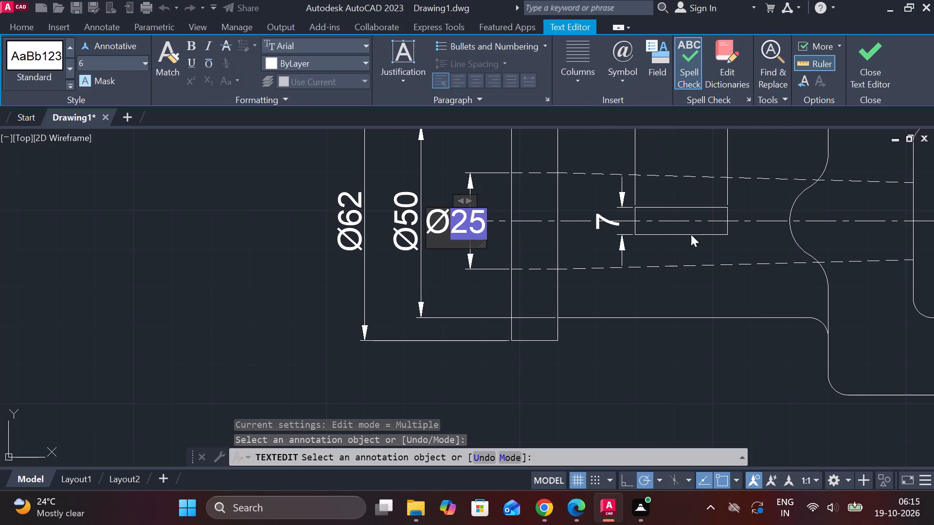
left_click(868, 56)
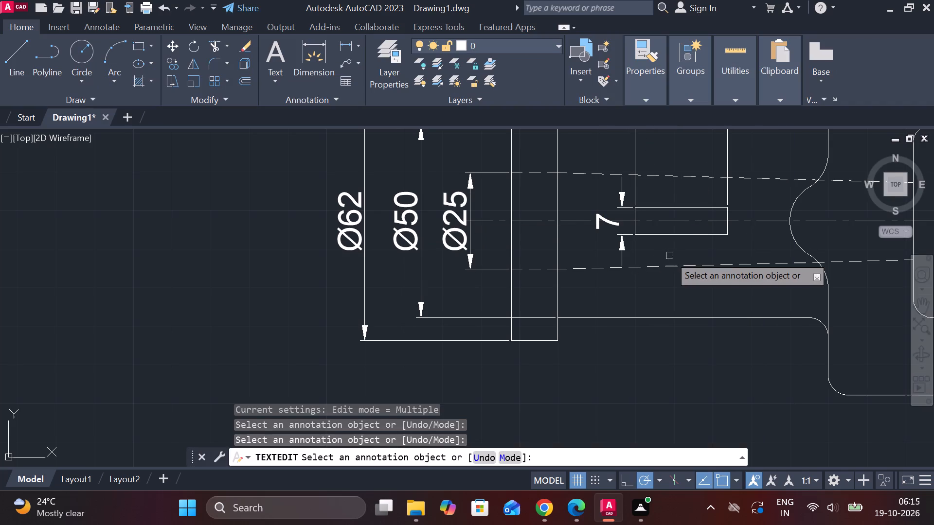
scroll(669, 256, "down", 2)
key("Escape")
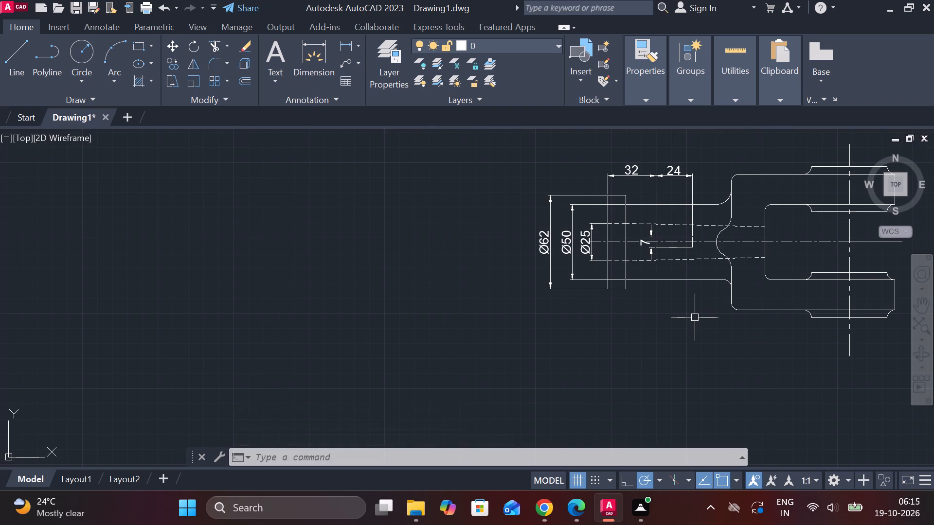
Copy the whole dimensioned lower view, without its vertical centre line, into the empty area beside the two existing views.
middle_click_drag(678, 332, 613, 340)
left_click(391, 111)
middle_click_drag(415, 151, 372, 220)
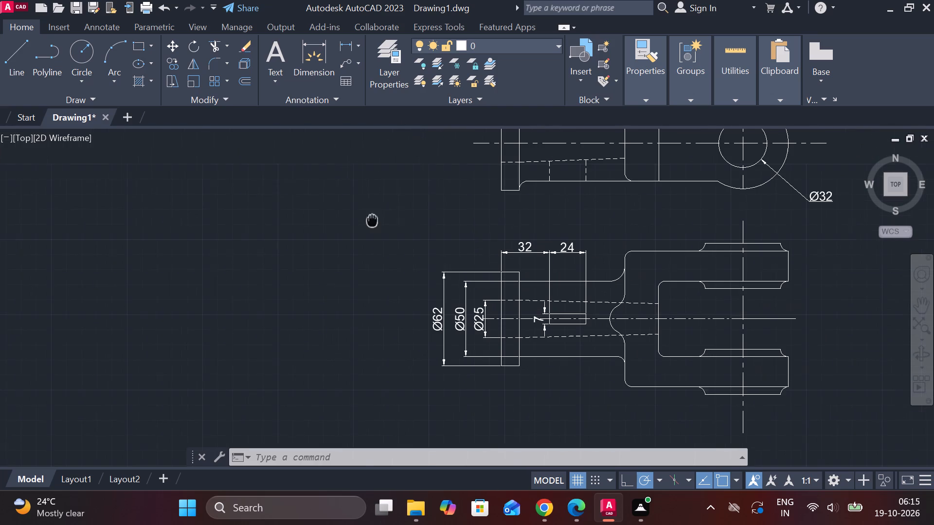
middle_click_drag(372, 220, 372, 220)
left_click(378, 208)
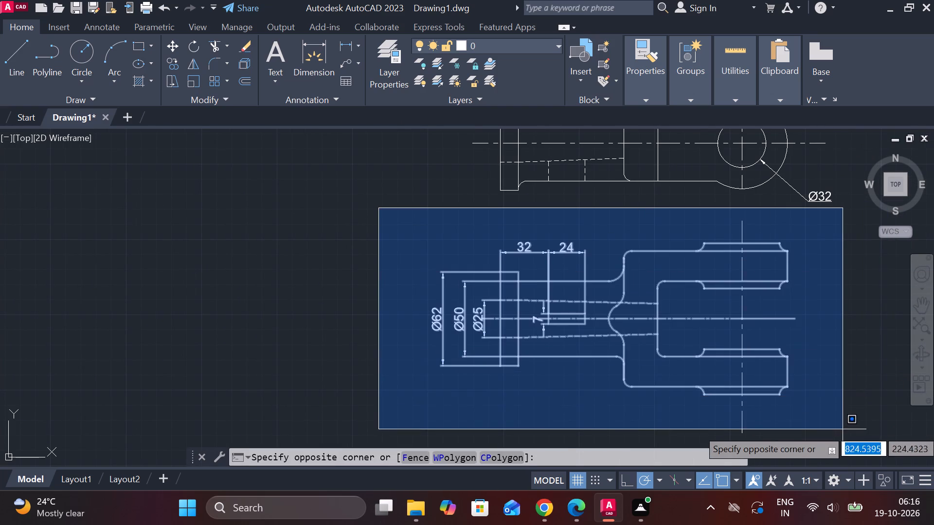
left_click(843, 429)
type("co")
key("Return")
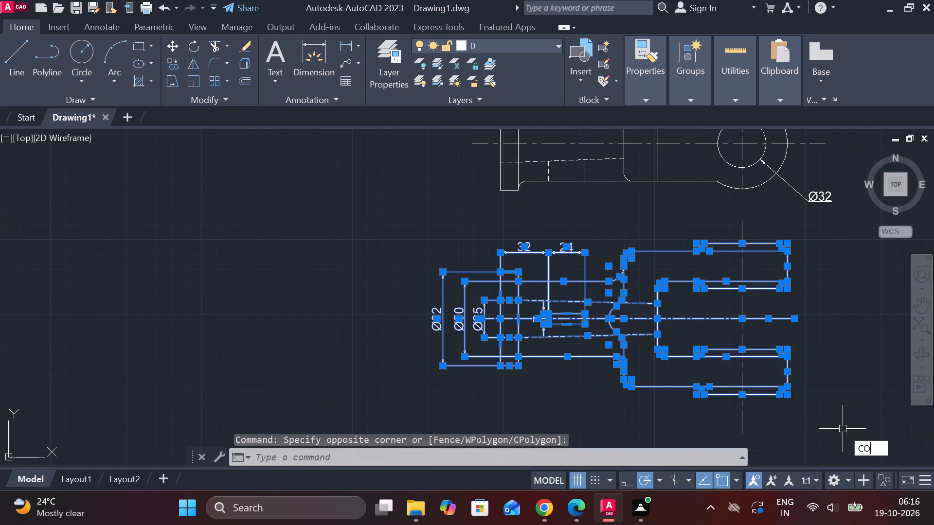
left_click(892, 392)
scroll(827, 372, "down", 2)
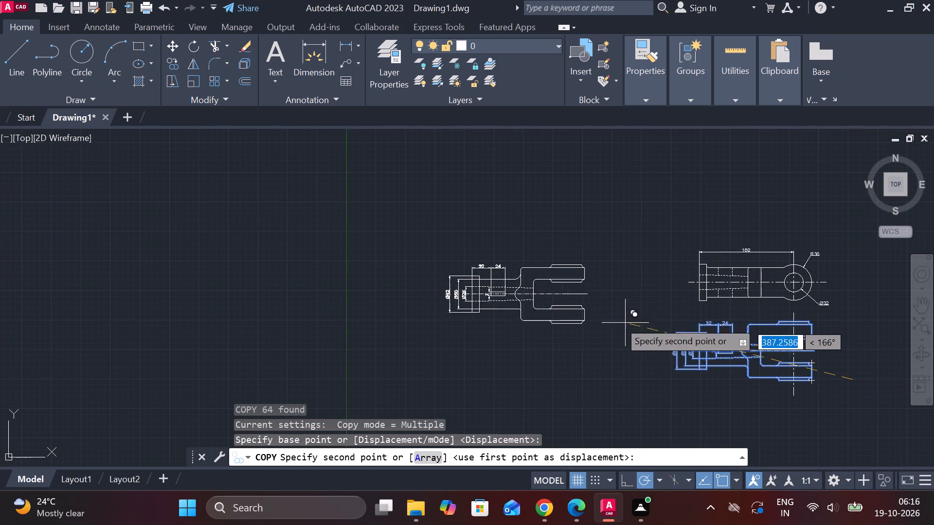
left_click(596, 311)
scroll(592, 310, "up", 2)
key("Escape")
Erase the 32, 24, Ø62, Ø50 and Ø25 dimensions from the copied fork view.
middle_click_drag(639, 268, 673, 273)
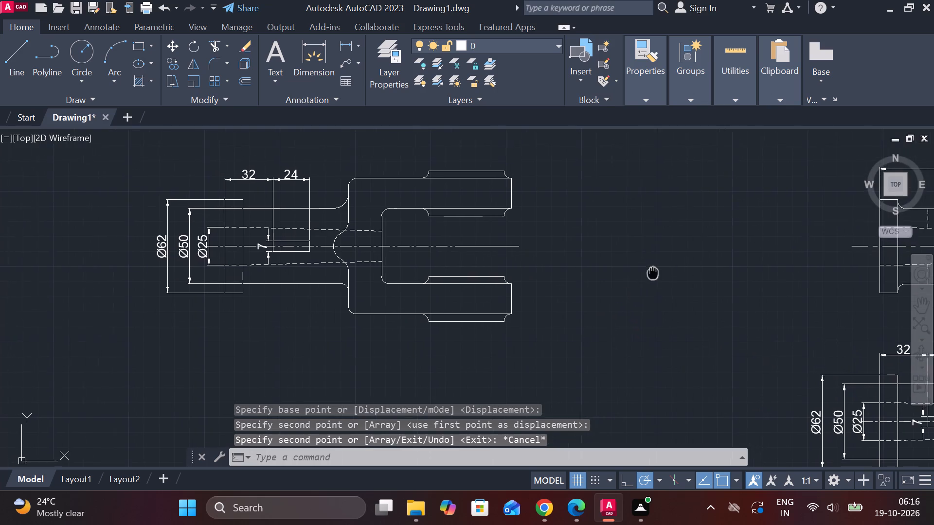
middle_click_drag(673, 273, 729, 266)
left_click(387, 176)
left_click(328, 169)
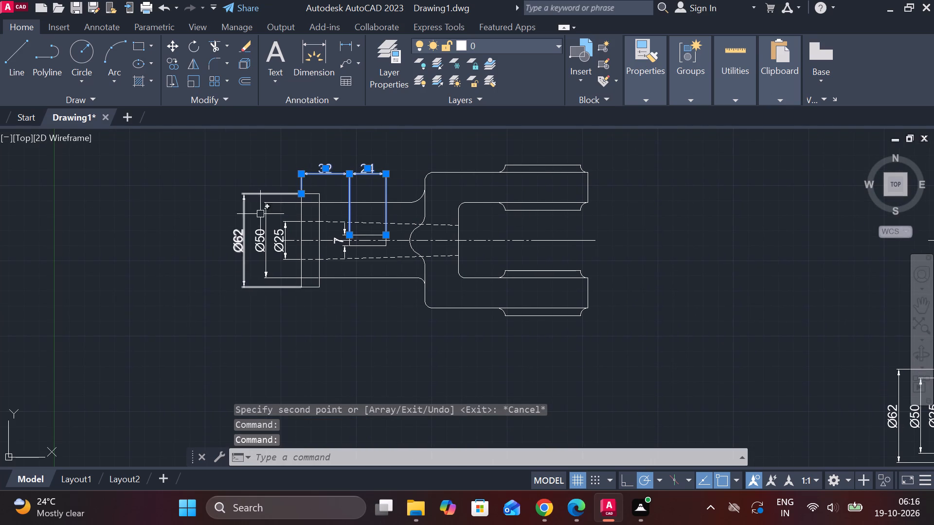
left_click(241, 234)
left_click(255, 238)
left_click(271, 245)
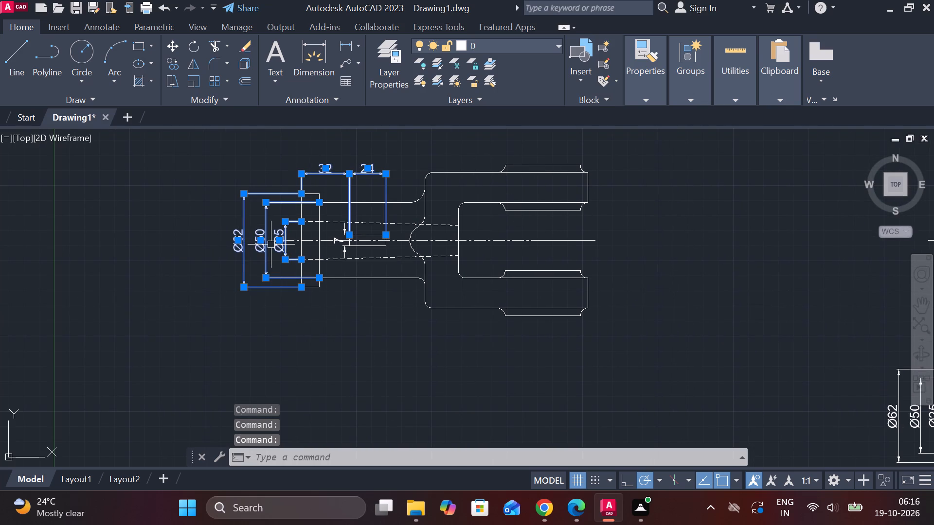
key("e")
left_click(316, 279)
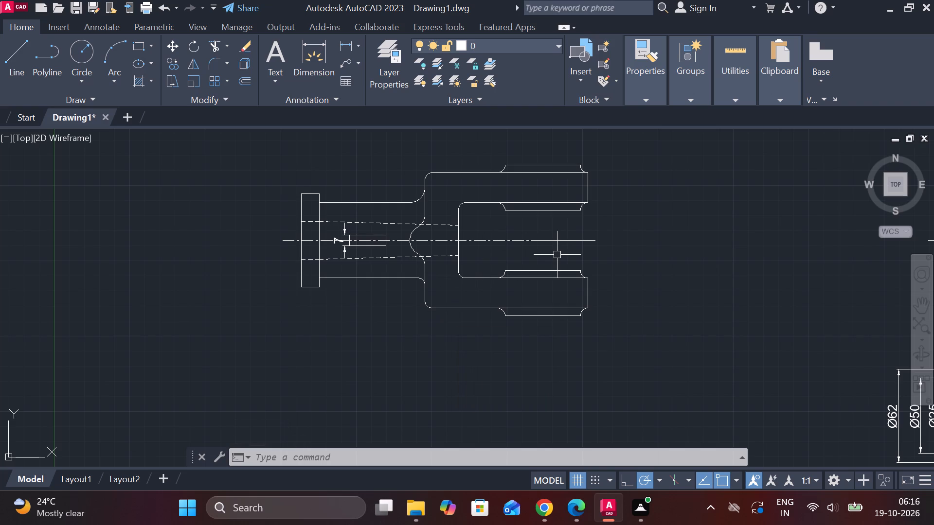
key("Escape")
Erase the slot's 7 height dimension from the copied fork view.
middle_click_drag(629, 291, 618, 291)
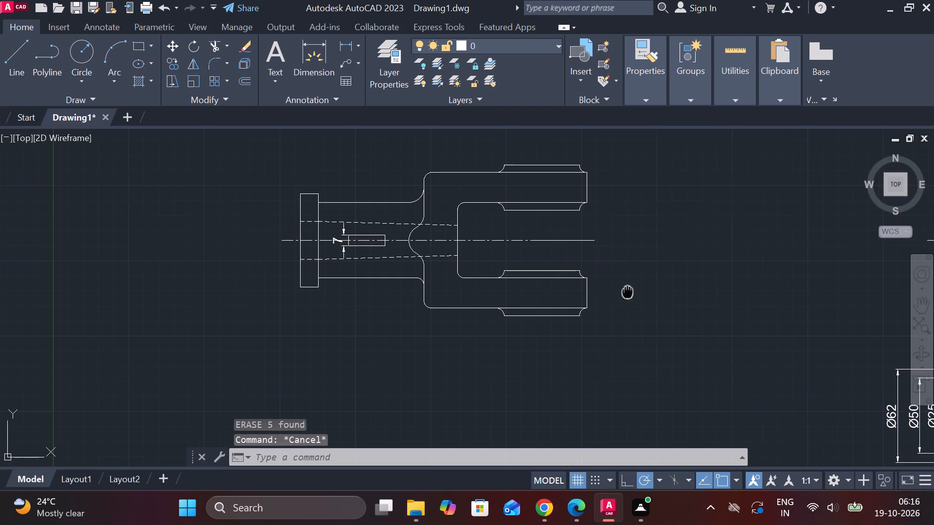
middle_click_drag(618, 291, 603, 288)
key("Escape")
scroll(324, 231, "up", 1)
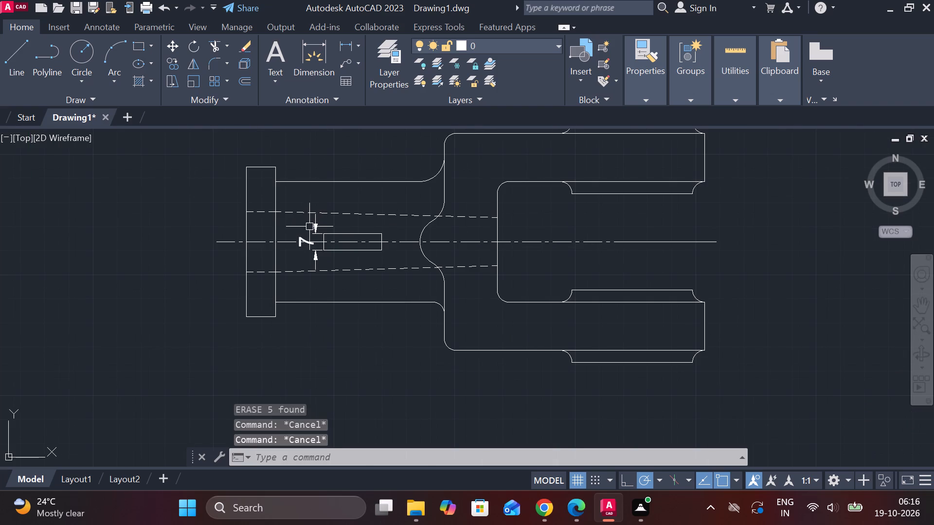
left_click(310, 226)
left_click(310, 226)
left_click(314, 221)
left_click(314, 223)
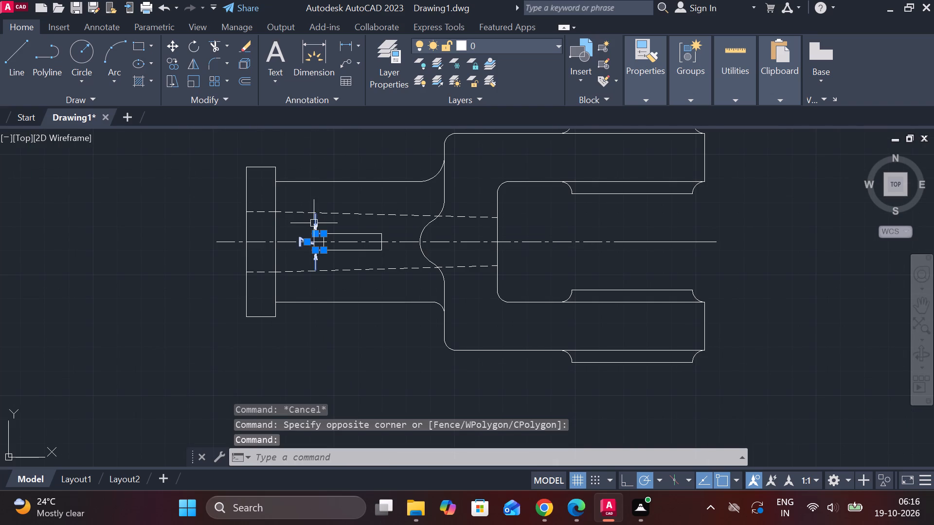
type("e")
key("space")
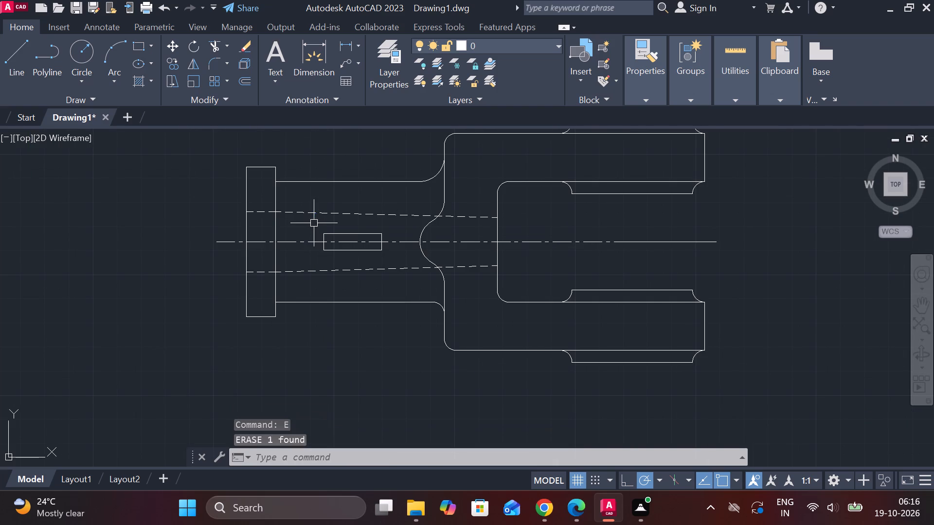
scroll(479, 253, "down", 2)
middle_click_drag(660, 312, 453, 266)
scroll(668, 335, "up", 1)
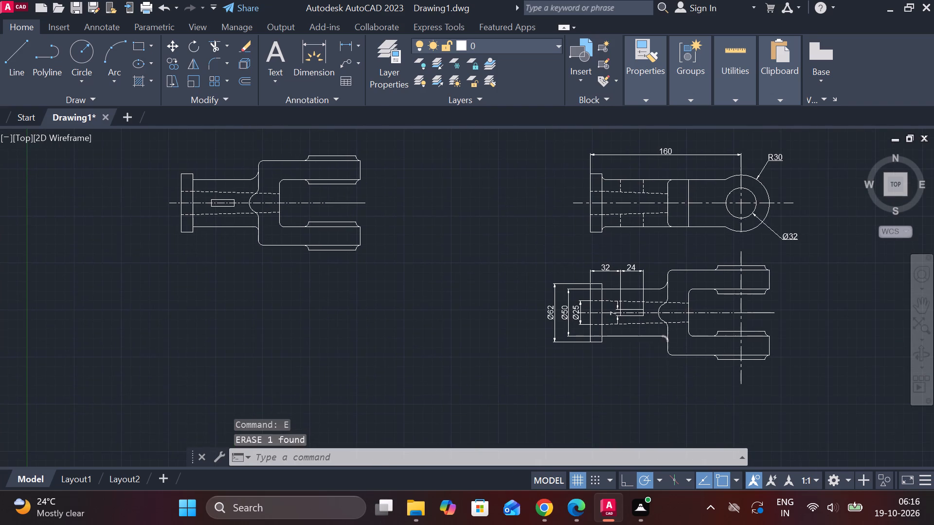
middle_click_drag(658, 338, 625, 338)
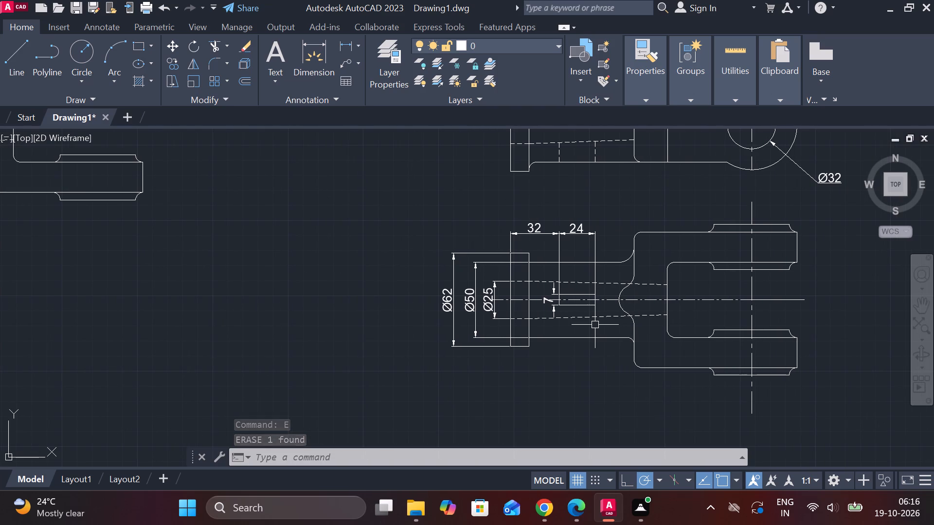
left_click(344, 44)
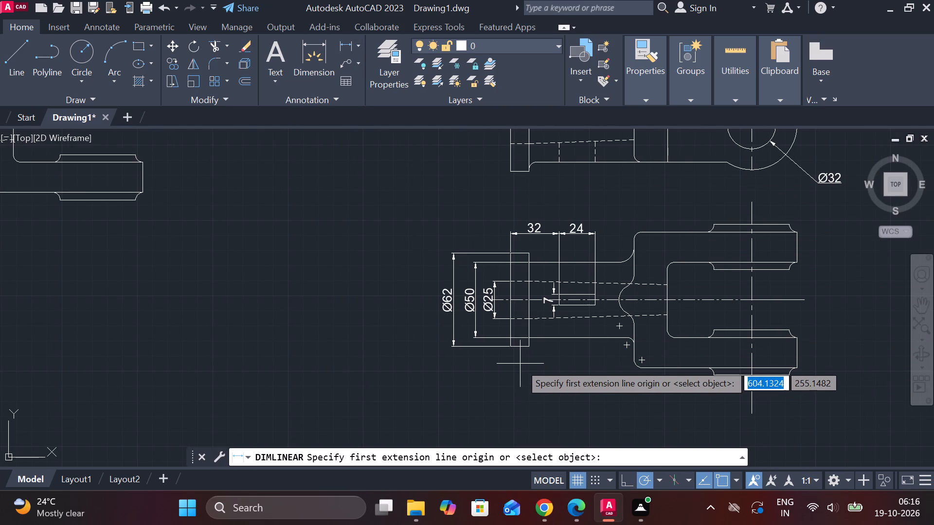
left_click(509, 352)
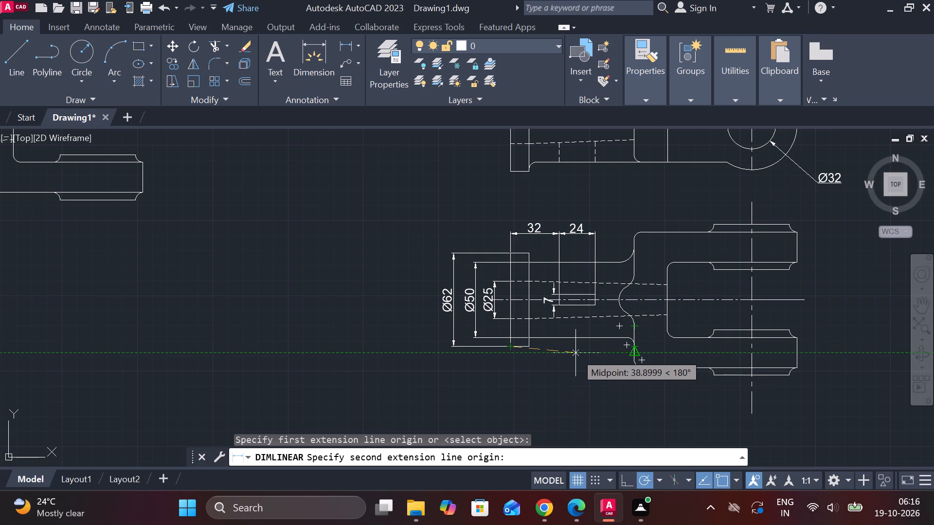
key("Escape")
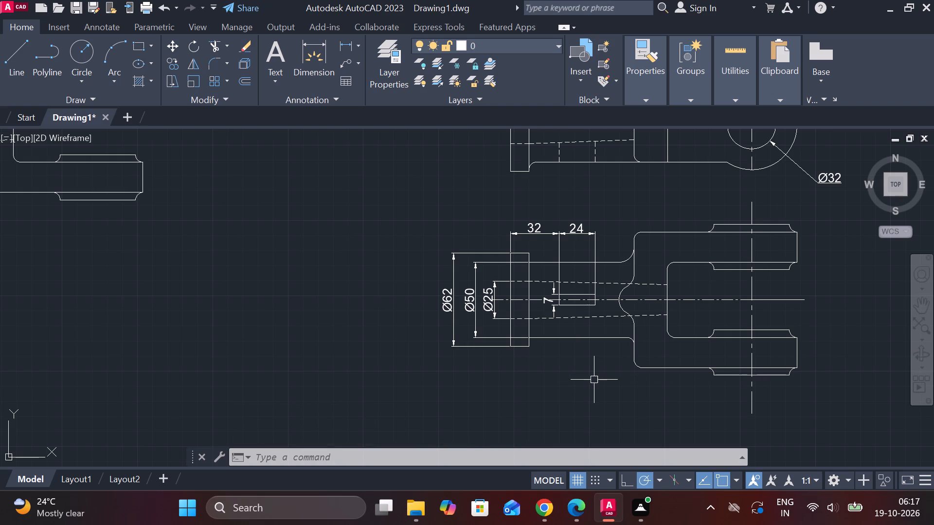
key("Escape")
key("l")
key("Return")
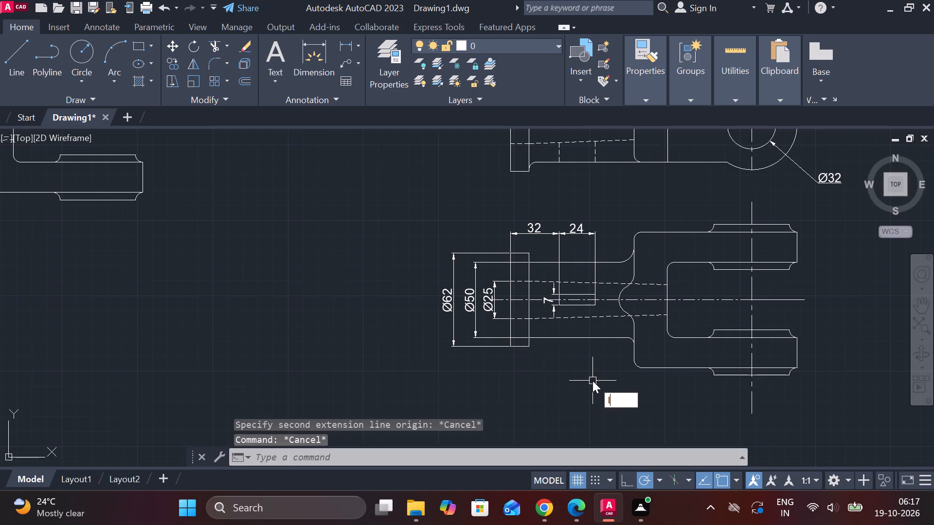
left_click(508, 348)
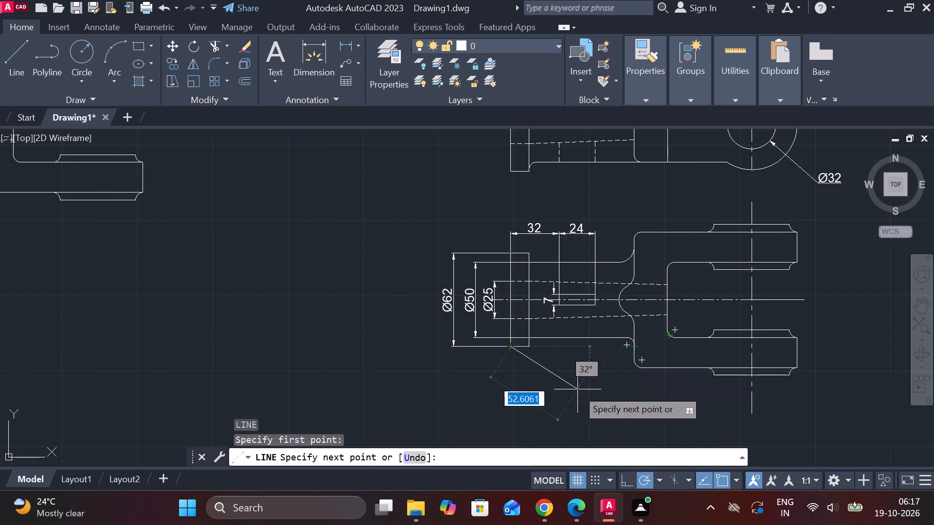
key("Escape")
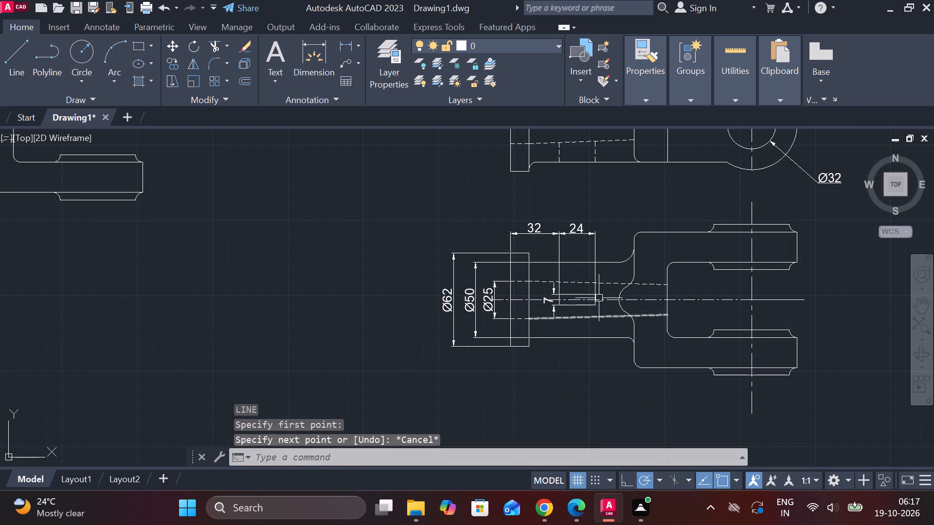
Erase the 32 and 24 horizontal dimensions above the slot in the original lower view.
left_click(582, 234)
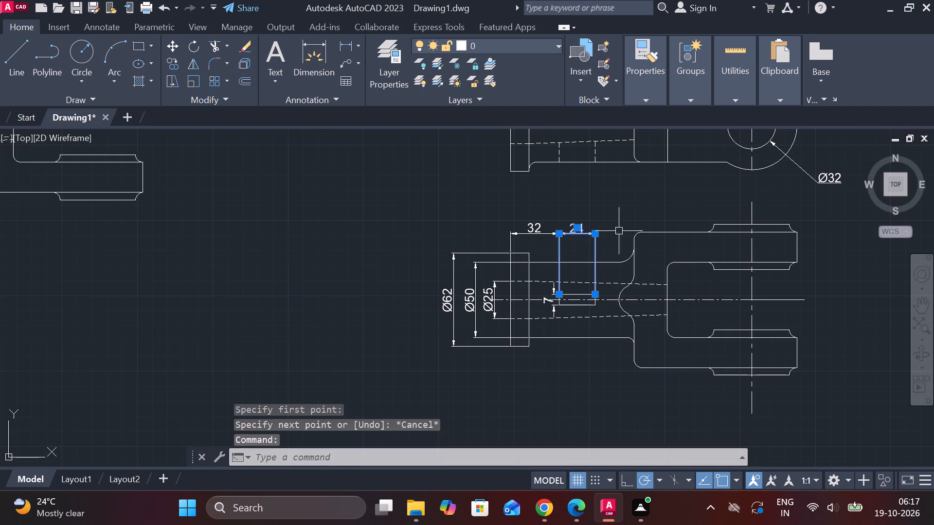
left_click(537, 227)
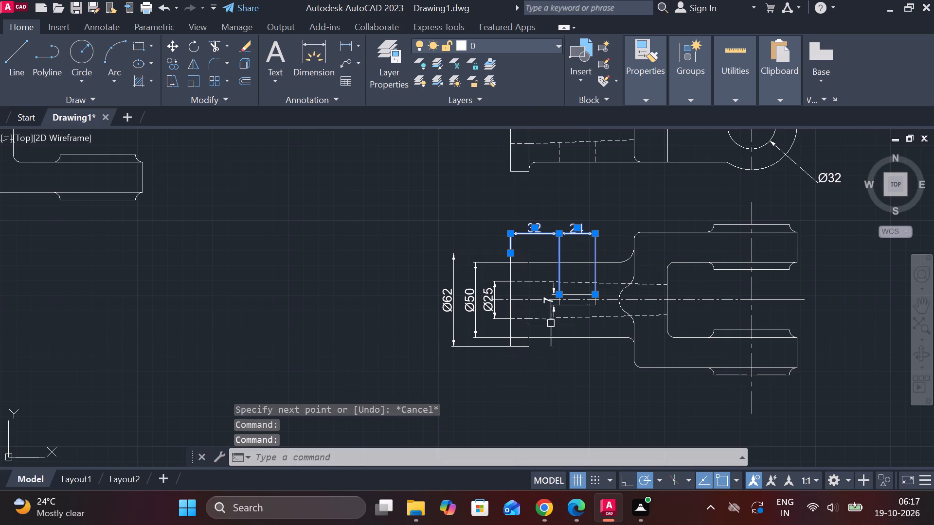
type("e")
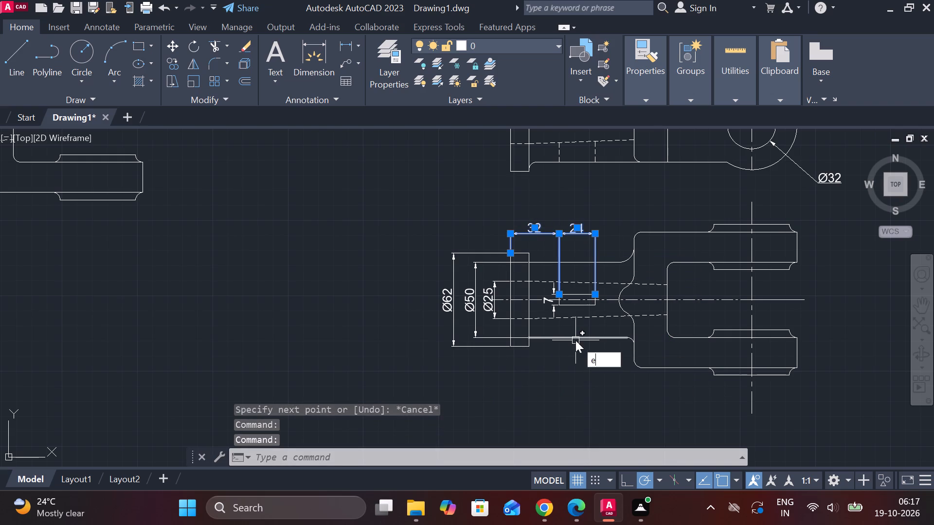
key("space")
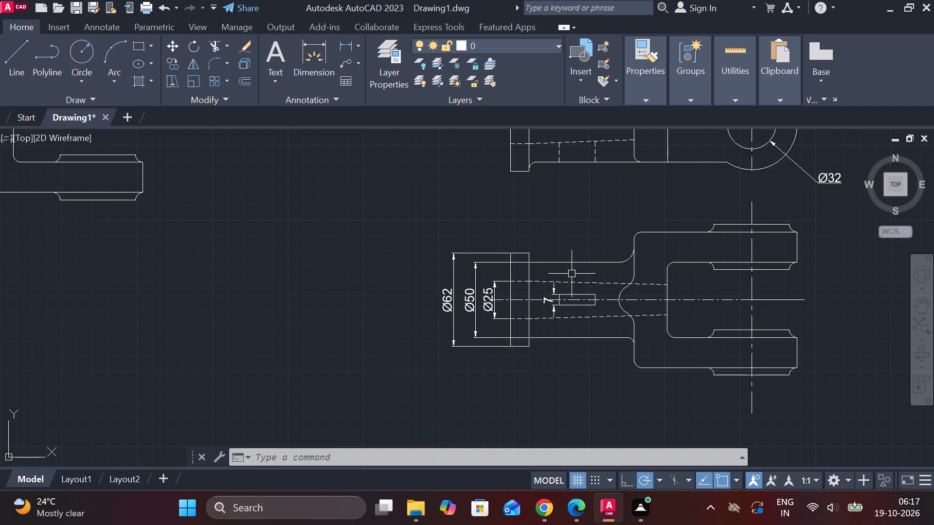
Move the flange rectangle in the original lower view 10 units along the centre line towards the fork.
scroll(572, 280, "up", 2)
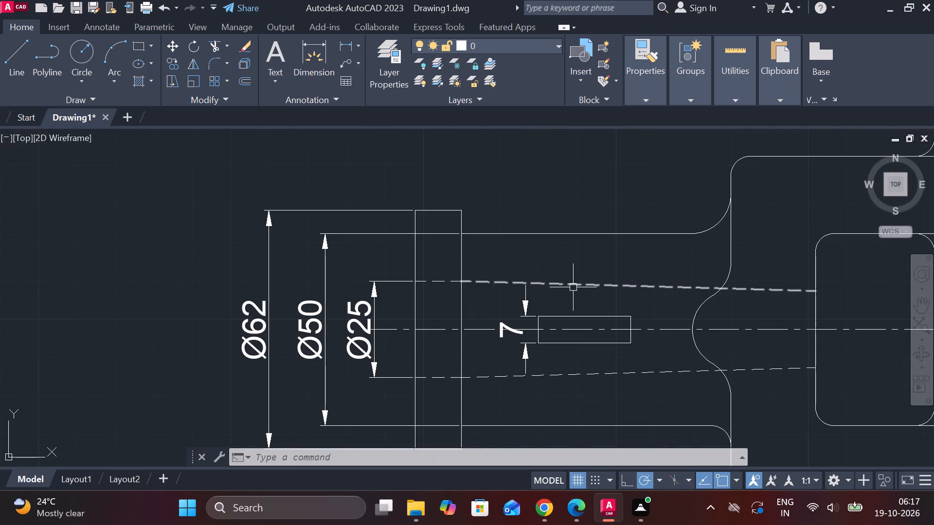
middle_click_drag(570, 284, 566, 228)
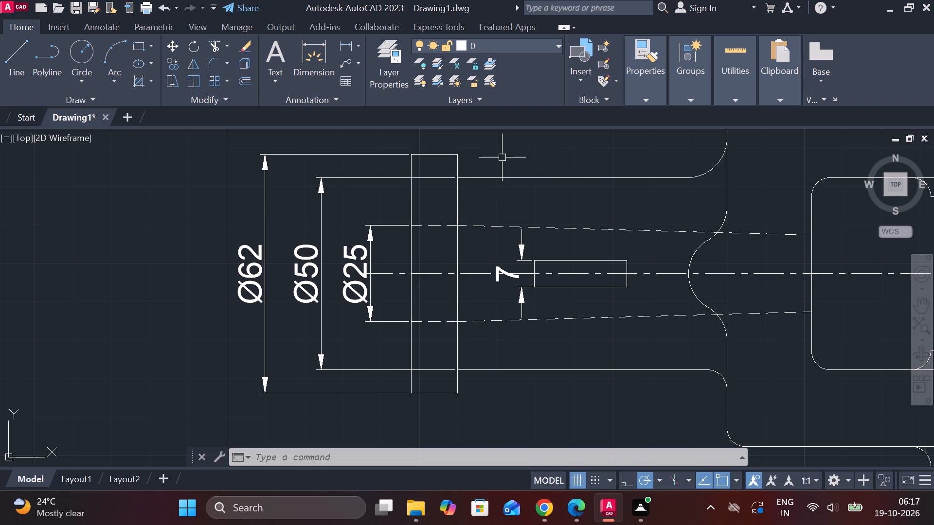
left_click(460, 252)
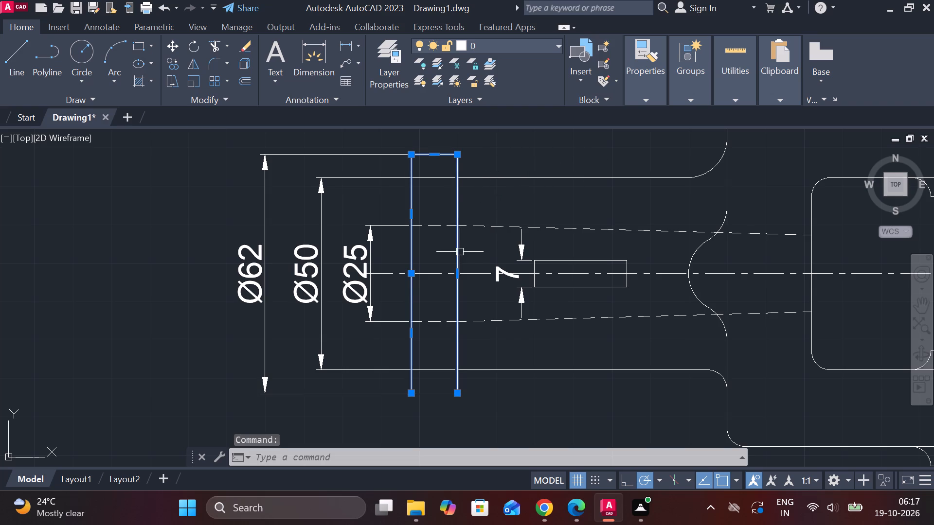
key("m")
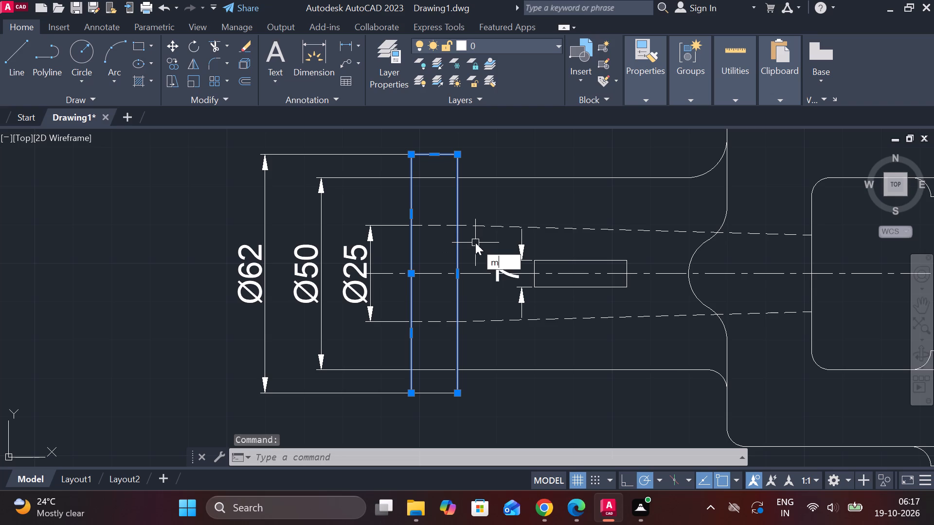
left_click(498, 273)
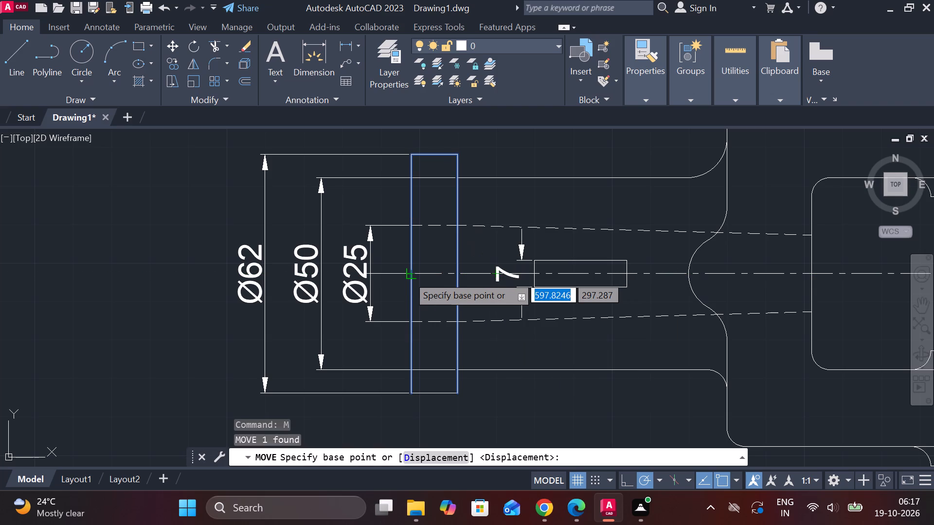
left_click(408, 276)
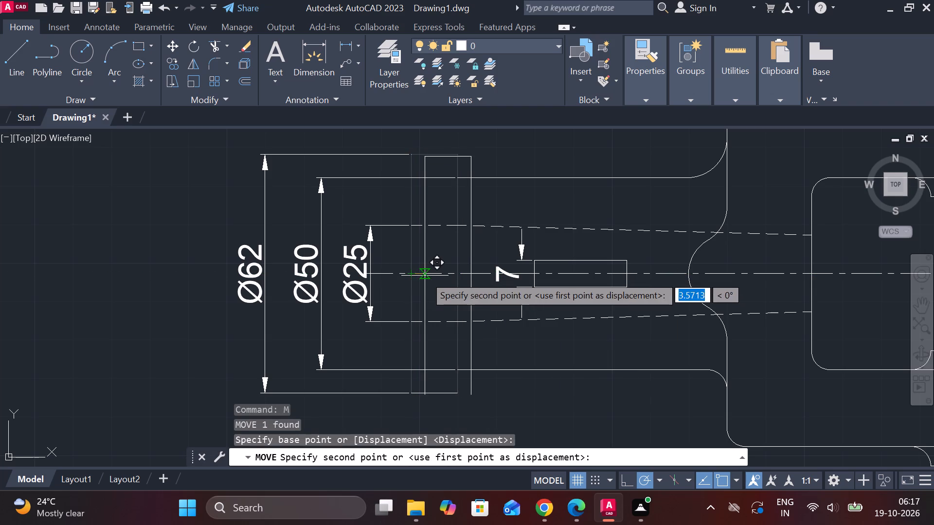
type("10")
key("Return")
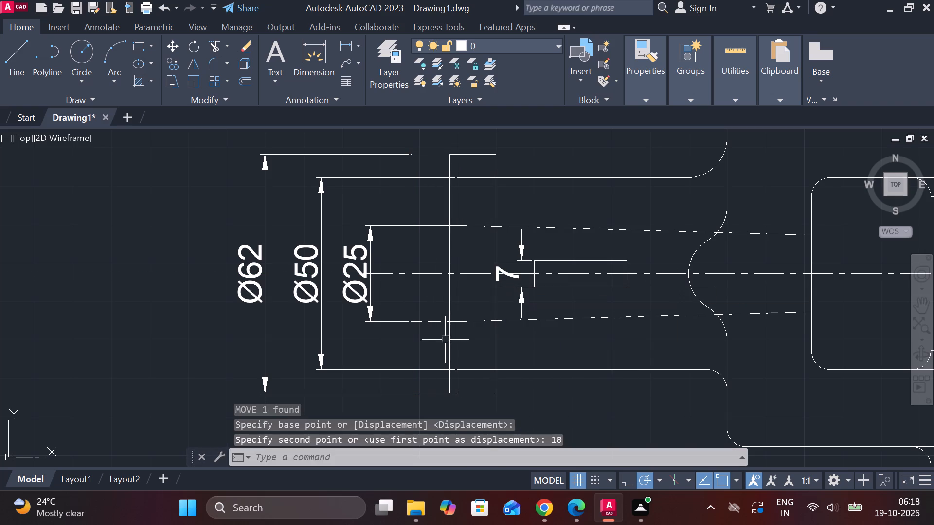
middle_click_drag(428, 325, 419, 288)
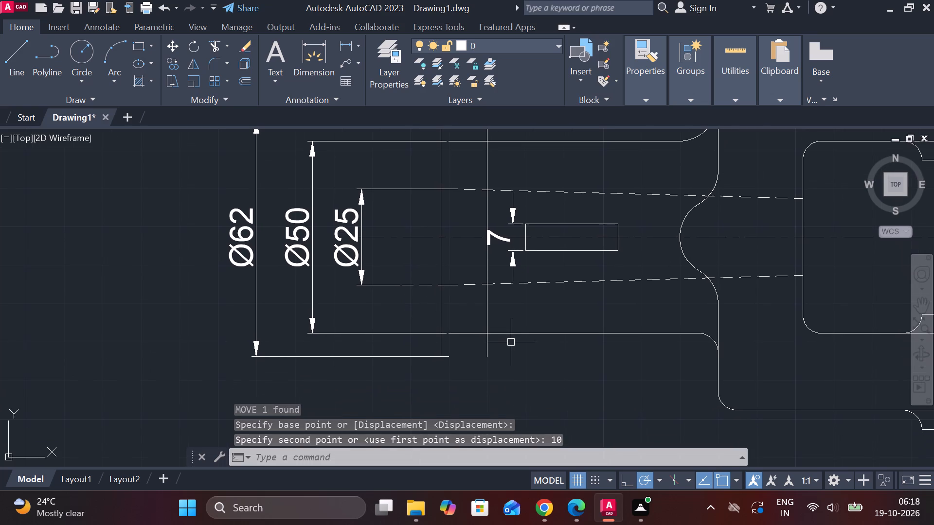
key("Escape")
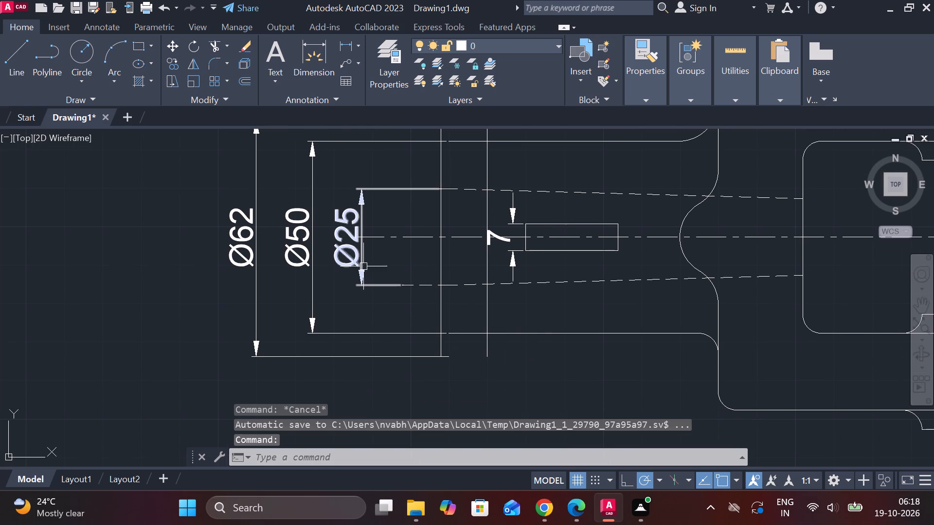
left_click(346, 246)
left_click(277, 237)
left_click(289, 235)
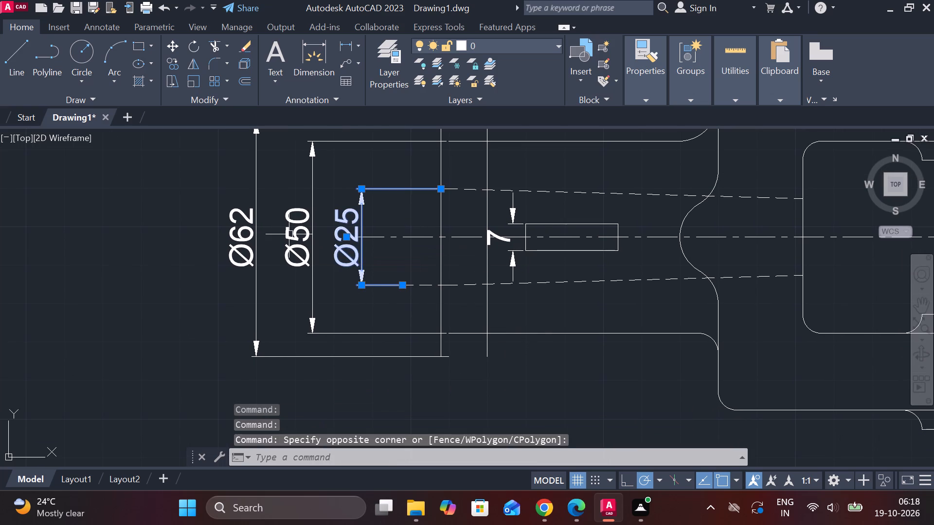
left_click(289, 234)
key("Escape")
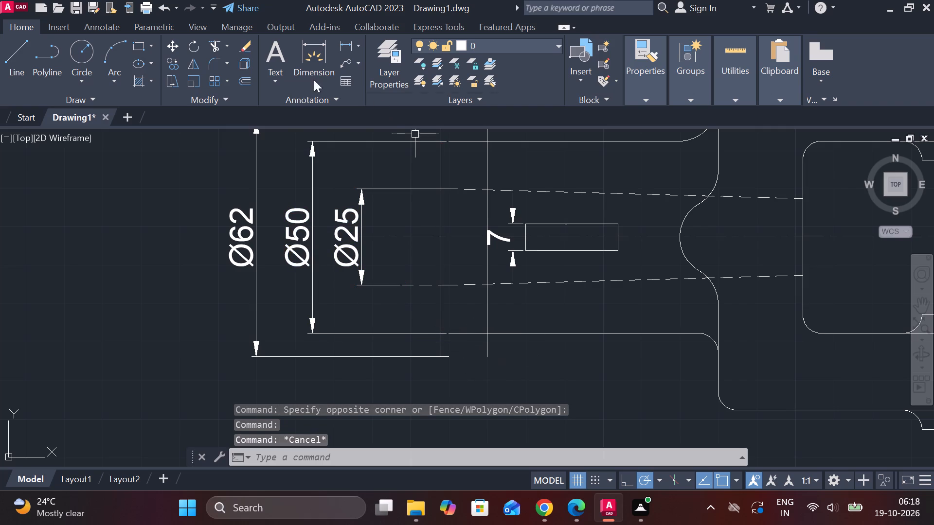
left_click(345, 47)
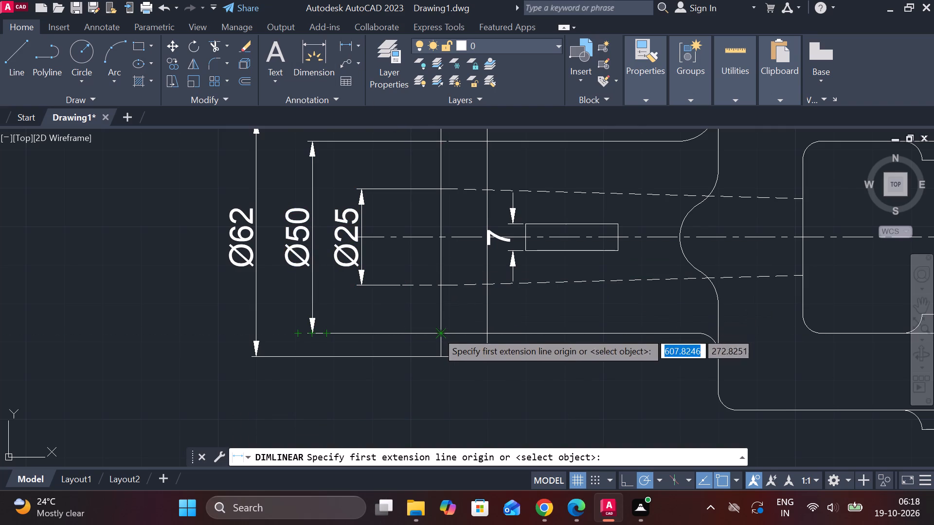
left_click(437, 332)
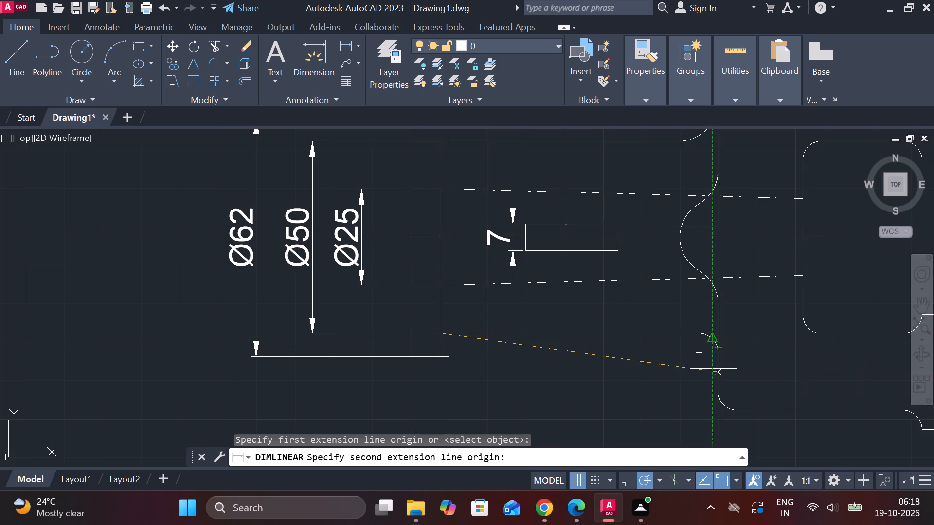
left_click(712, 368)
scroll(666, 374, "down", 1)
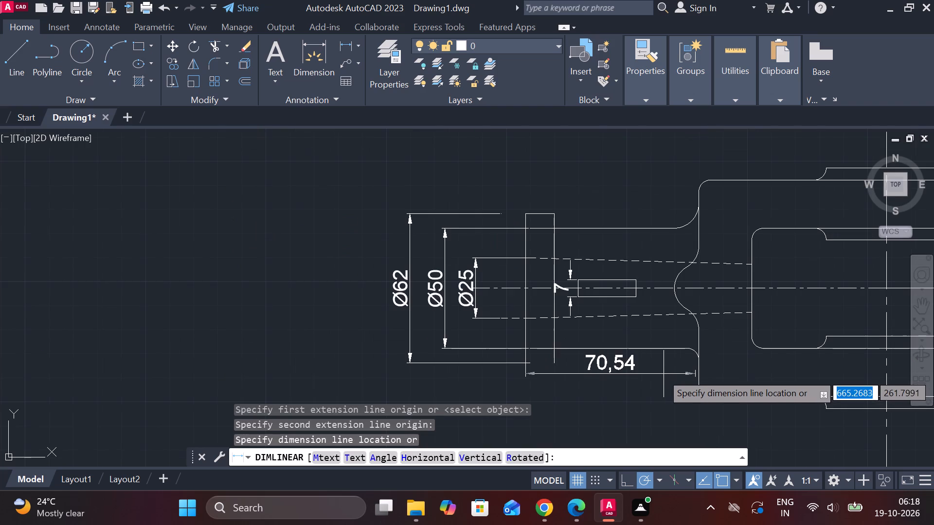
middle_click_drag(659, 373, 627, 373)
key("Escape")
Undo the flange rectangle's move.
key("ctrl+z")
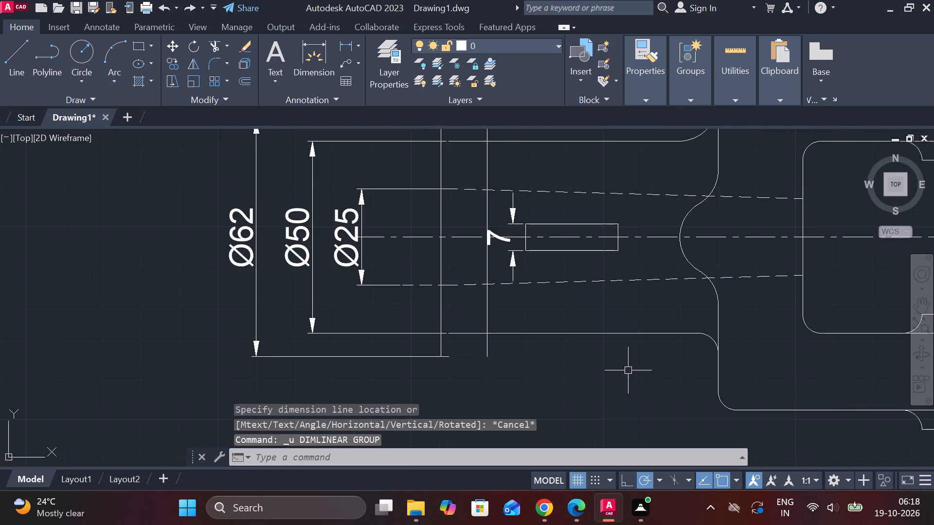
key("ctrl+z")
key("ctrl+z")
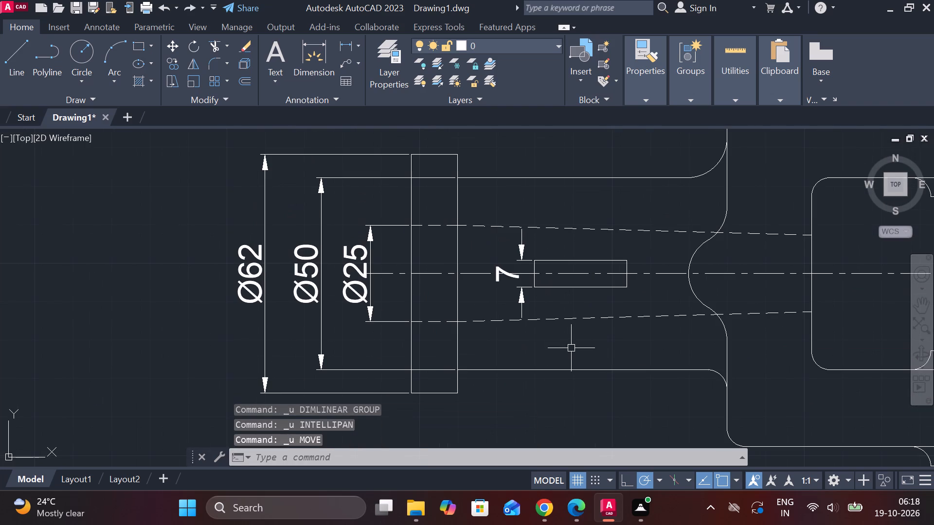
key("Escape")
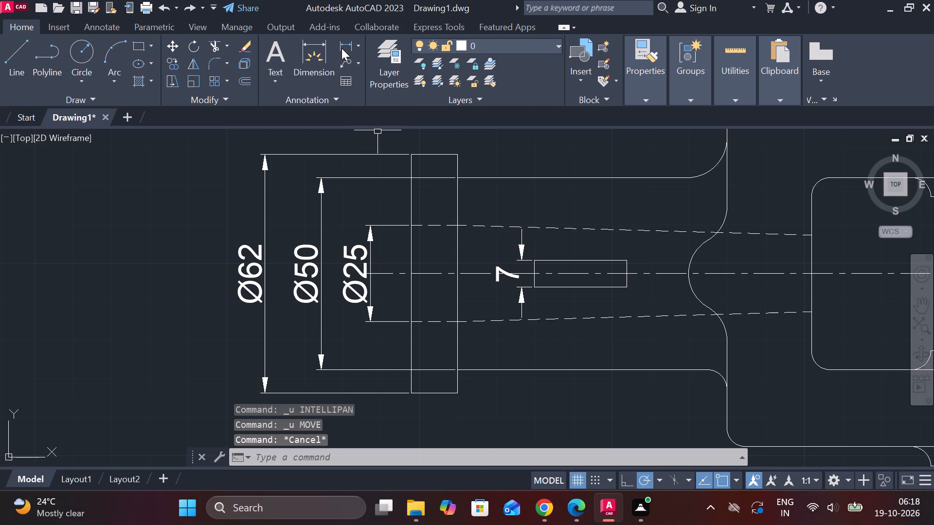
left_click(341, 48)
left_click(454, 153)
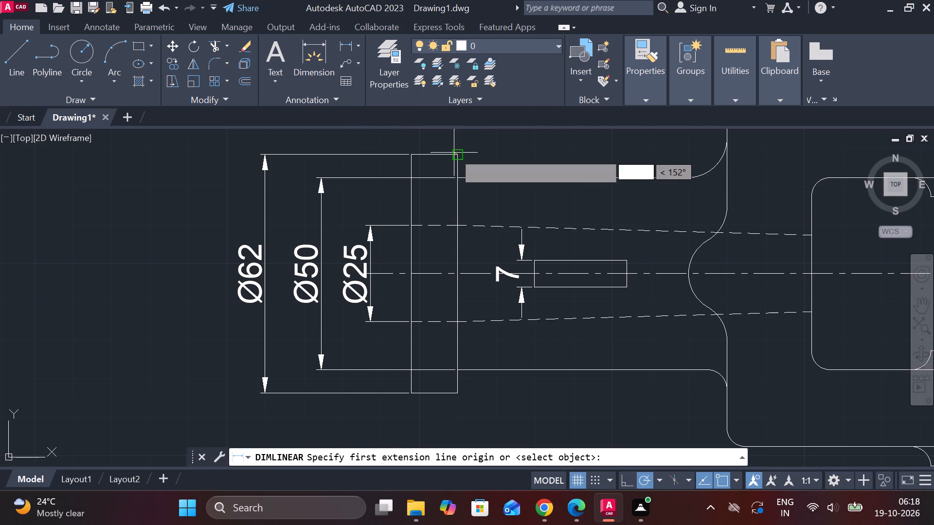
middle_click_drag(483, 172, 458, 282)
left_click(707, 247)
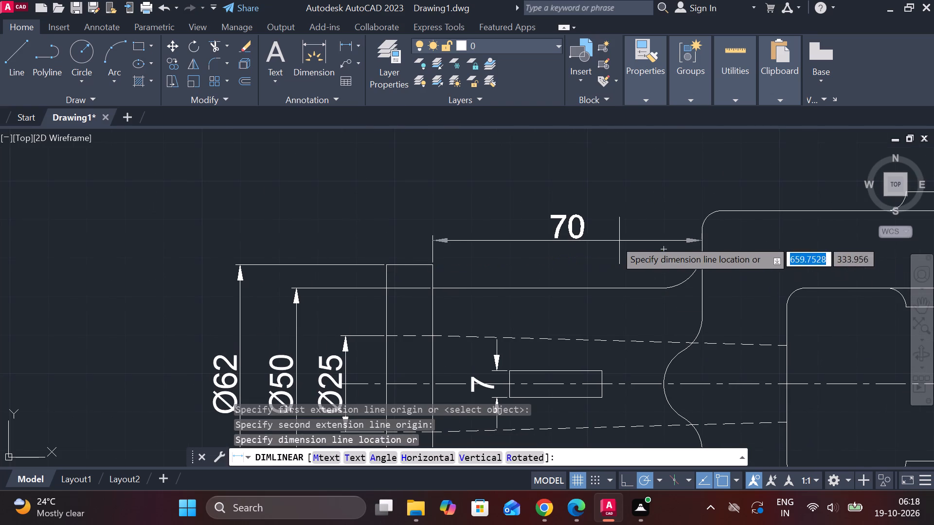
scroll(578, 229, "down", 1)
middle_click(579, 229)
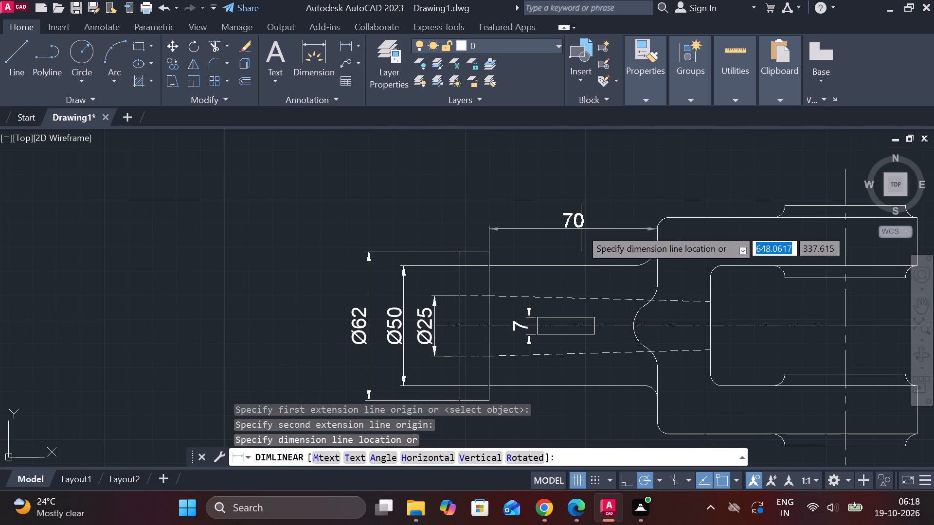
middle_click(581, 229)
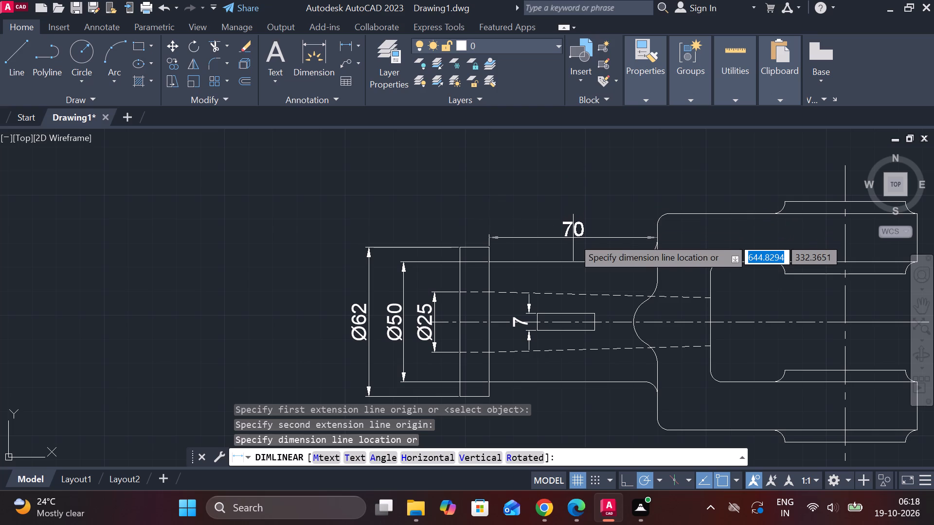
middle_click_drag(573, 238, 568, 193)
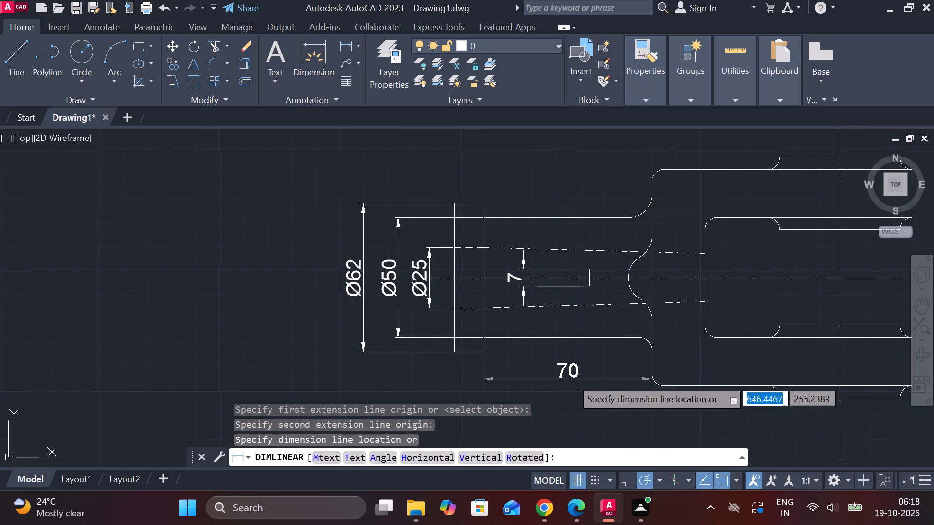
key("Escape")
Add a horizontal linear dimension from the flange's inner edge to the fork shoulder, placed below the lower view.
key("space")
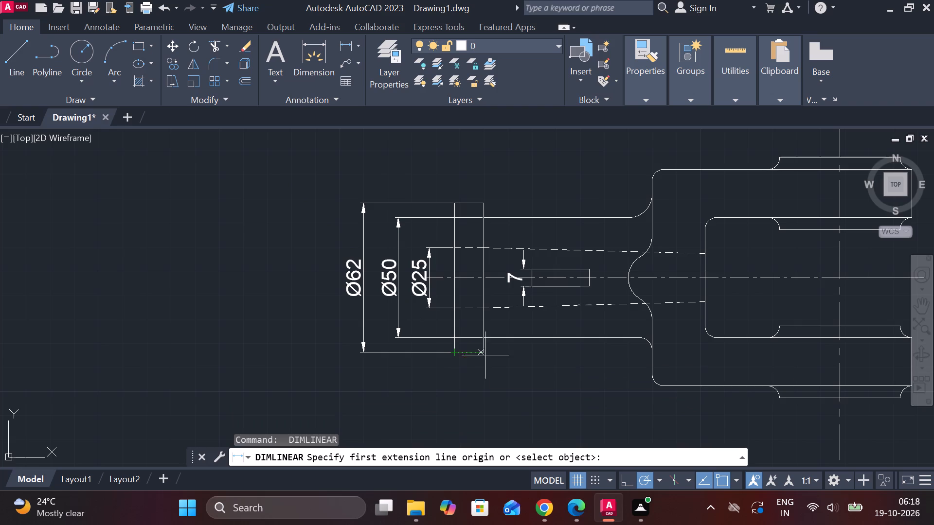
left_click(485, 355)
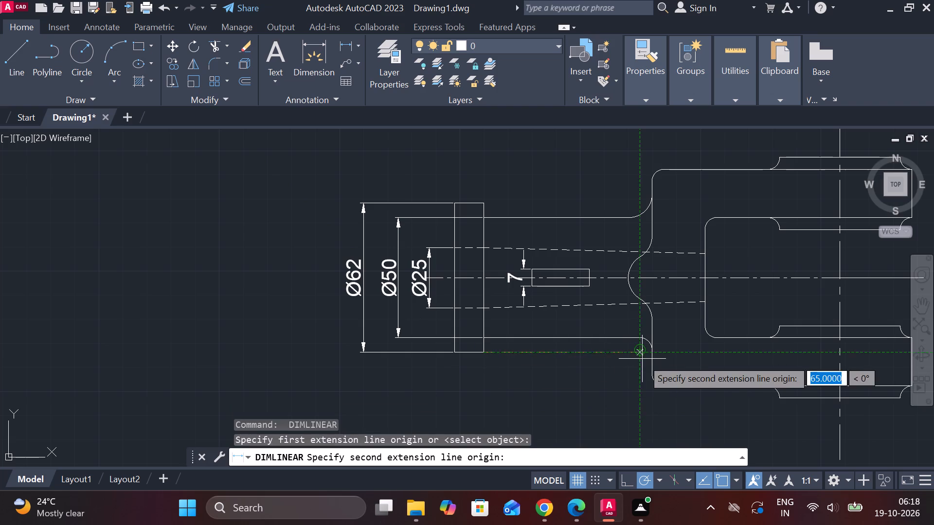
left_click(653, 359)
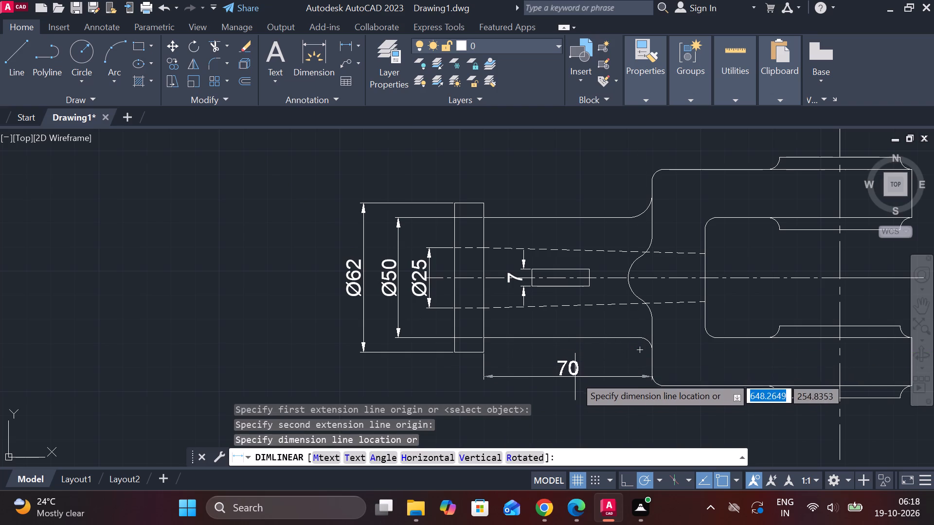
middle_click_drag(575, 374, 536, 345)
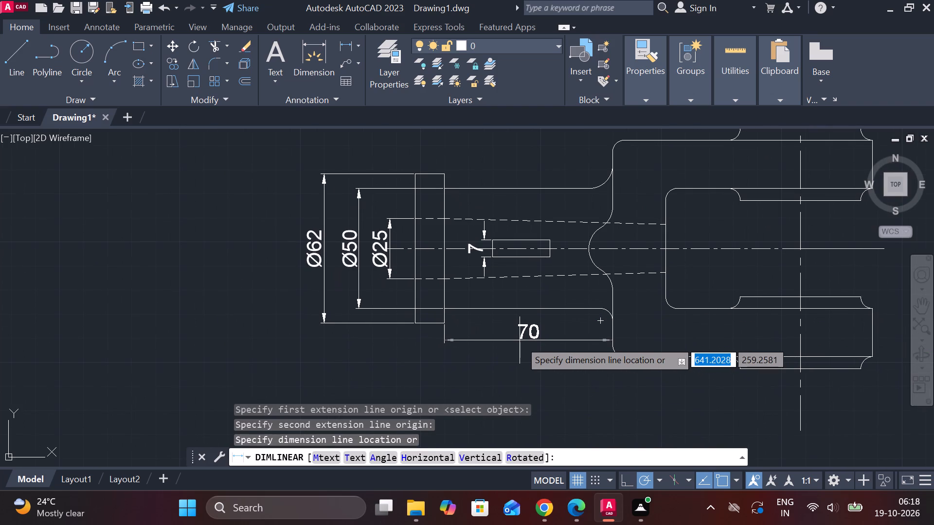
middle_click_drag(516, 403, 504, 358)
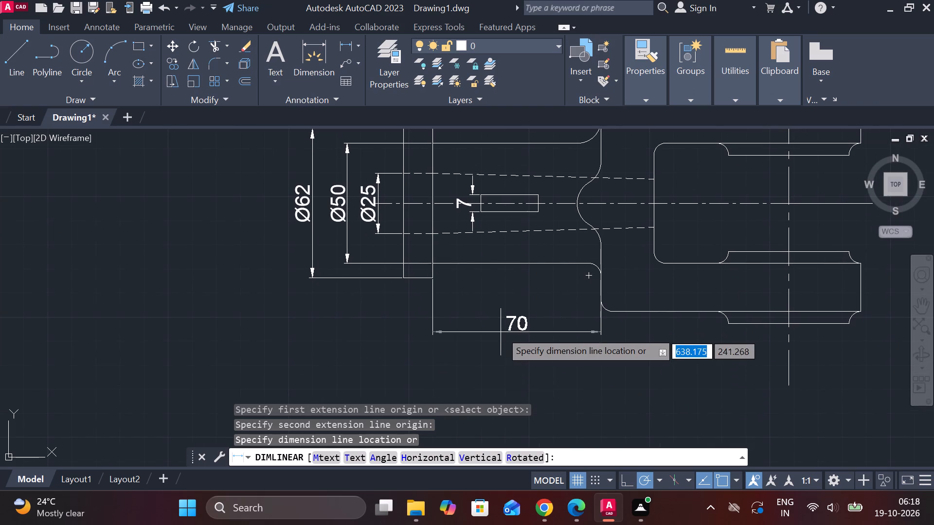
left_click(499, 340)
Add a horizontal linear dimension from the fork opening's inner edge to the shoulder, aligned with the shank length dimension.
key("space")
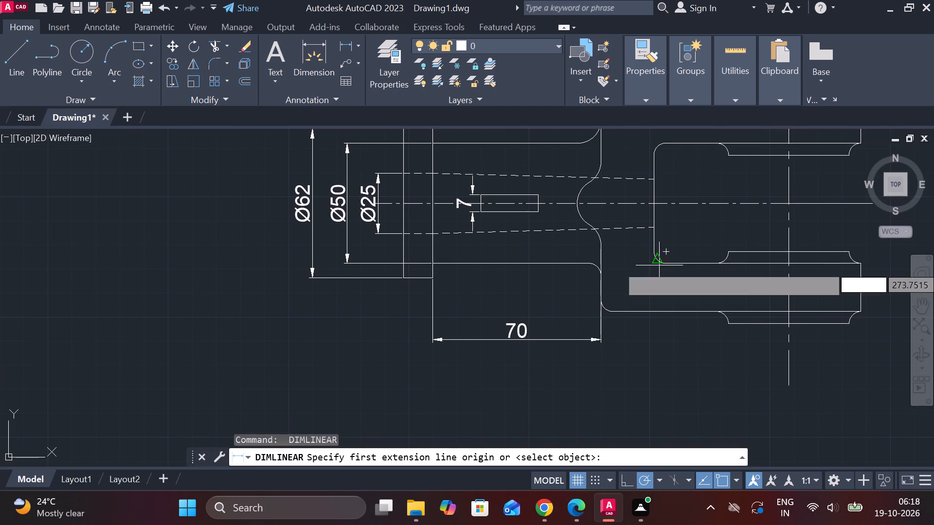
scroll(657, 245, "up", 2)
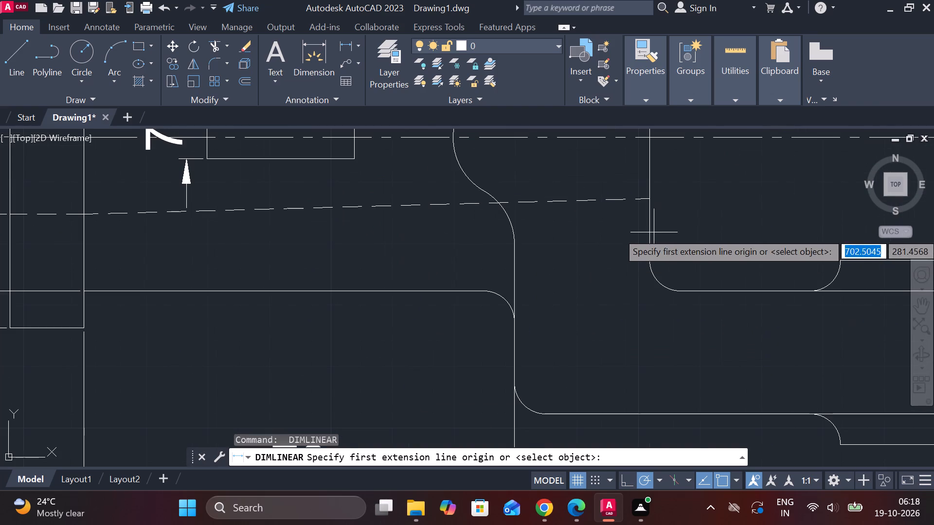
left_click(651, 228)
middle_click_drag(577, 377, 601, 245)
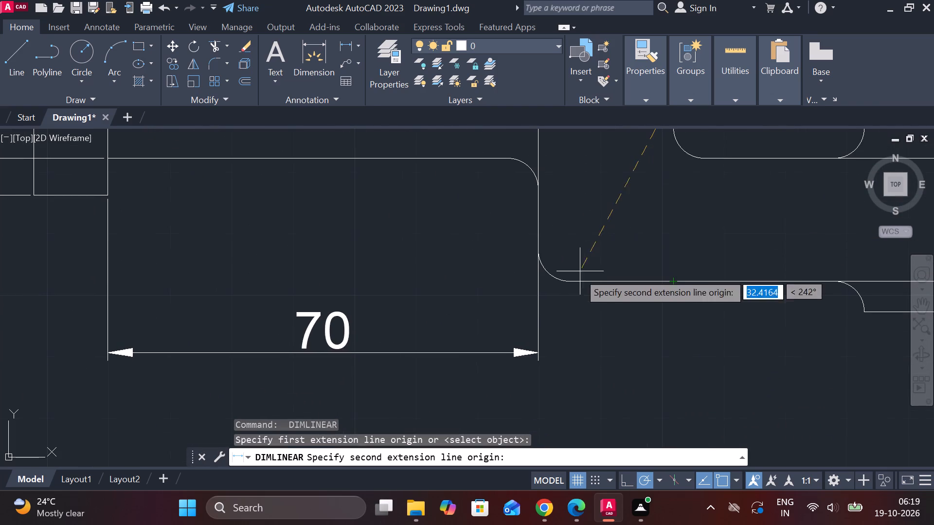
left_click(545, 290)
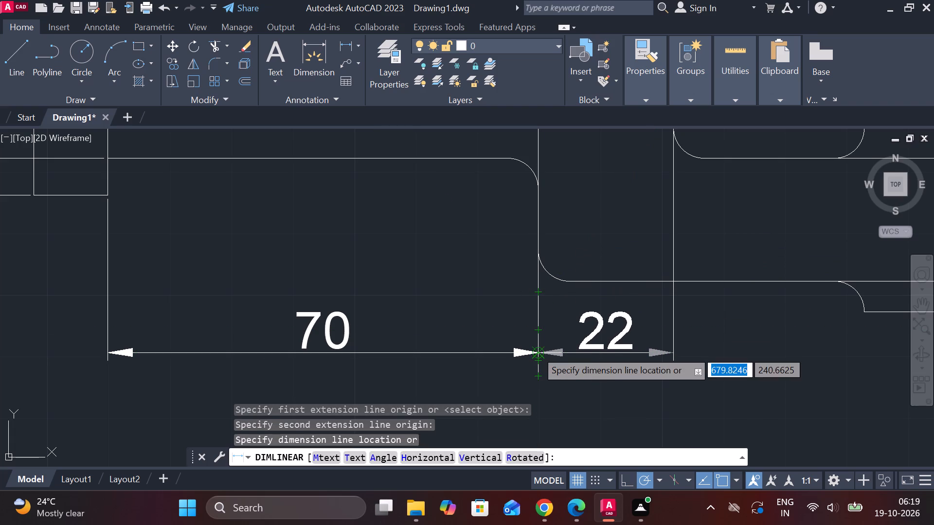
left_click(536, 350)
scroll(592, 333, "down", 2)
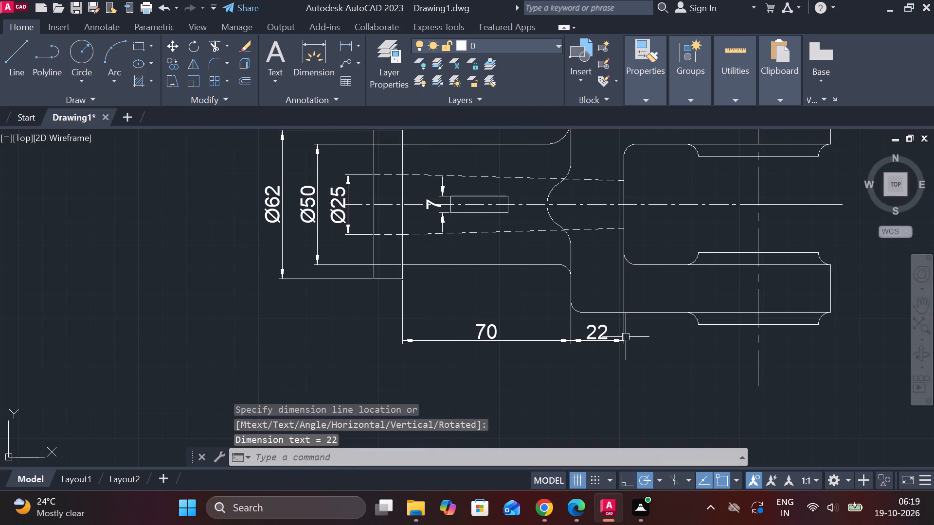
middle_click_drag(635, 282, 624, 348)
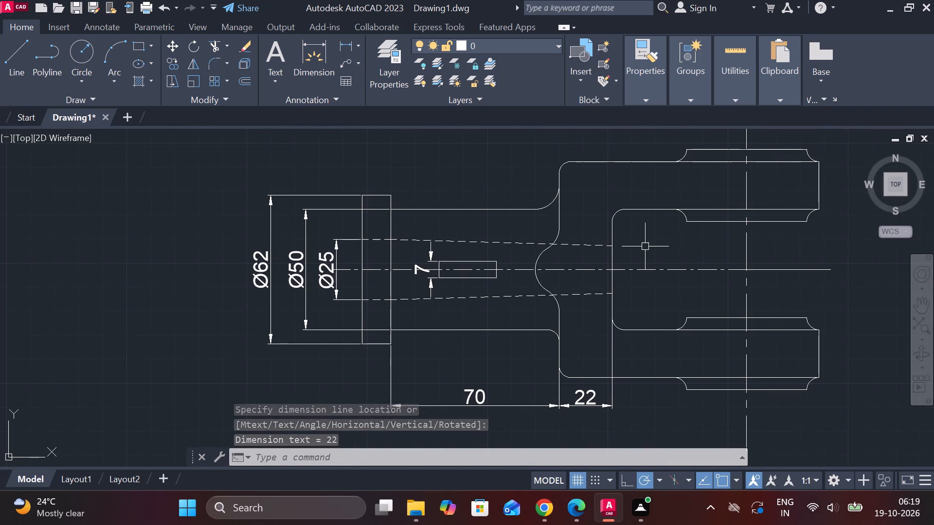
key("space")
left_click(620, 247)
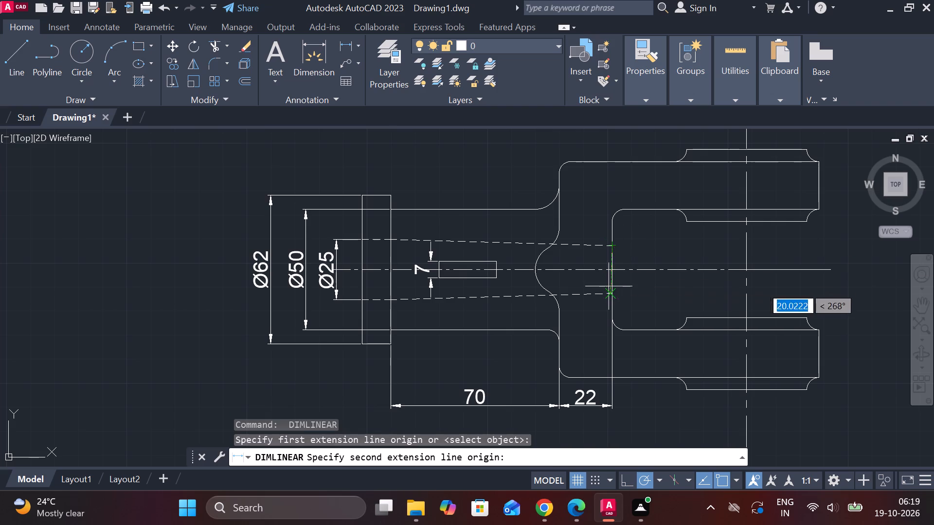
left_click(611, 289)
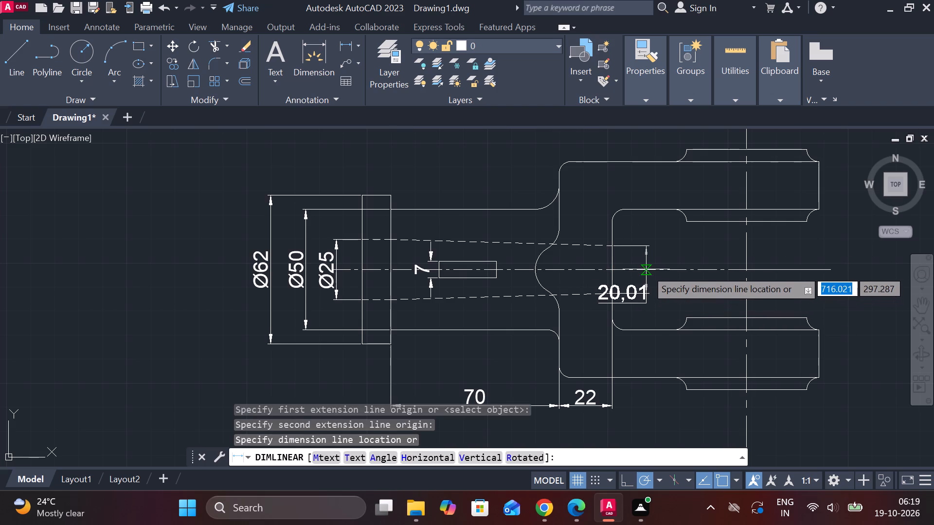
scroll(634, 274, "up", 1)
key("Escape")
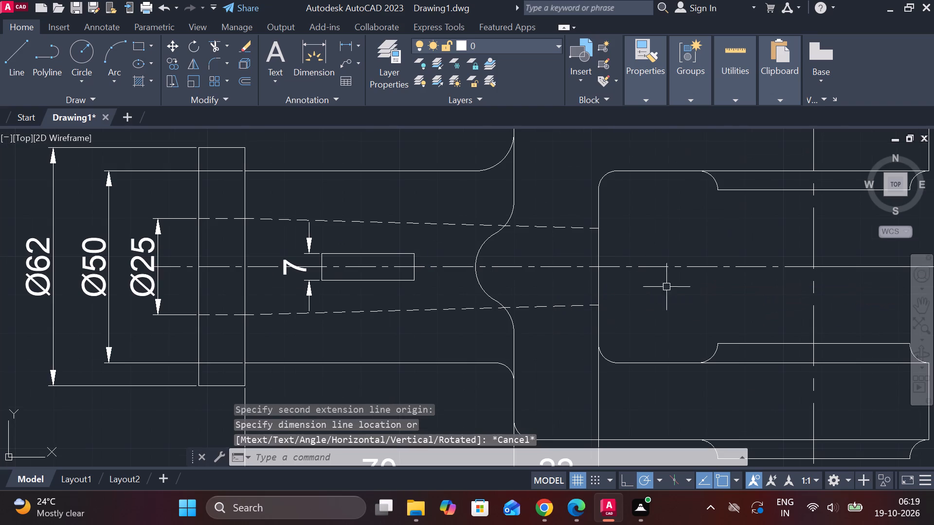
Modify the ISO-25 dimension style so linear dimensions use a primary unit precision of 0.
type("d")
key("space")
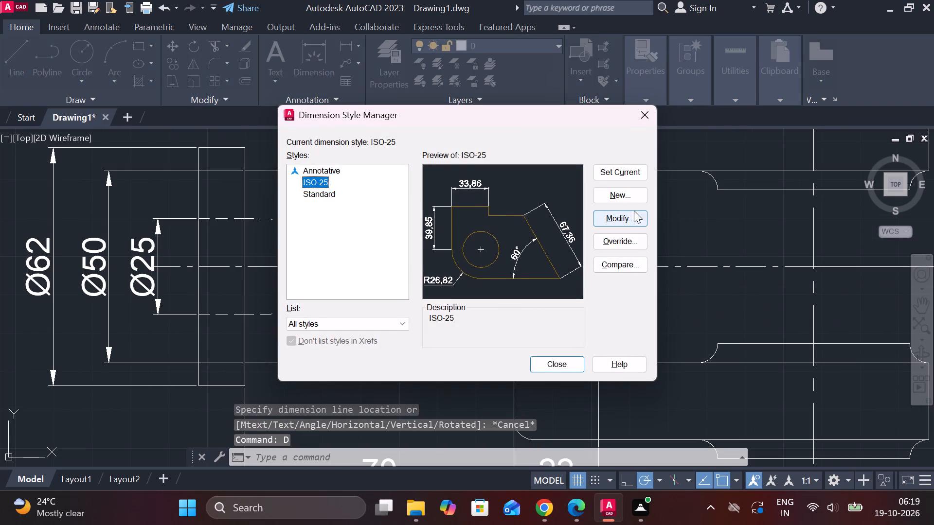
left_click(633, 216)
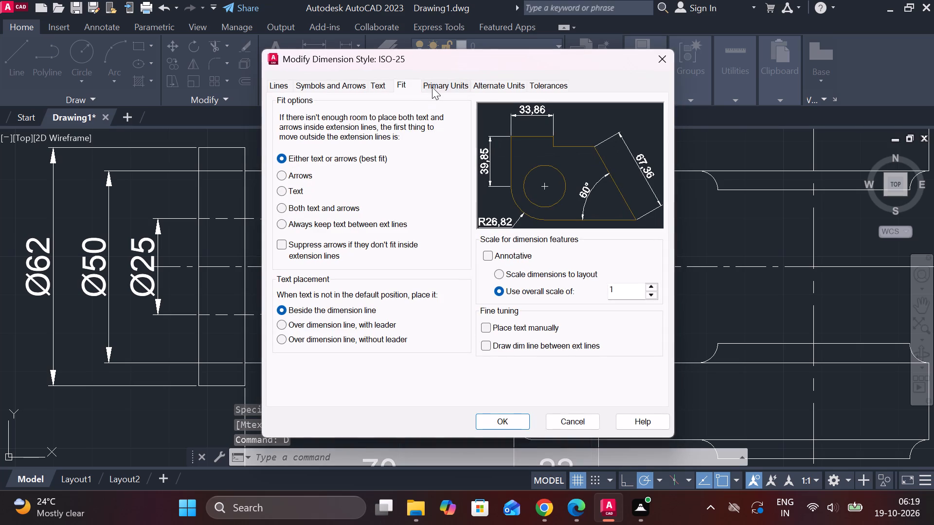
left_click(432, 86)
left_click(406, 137)
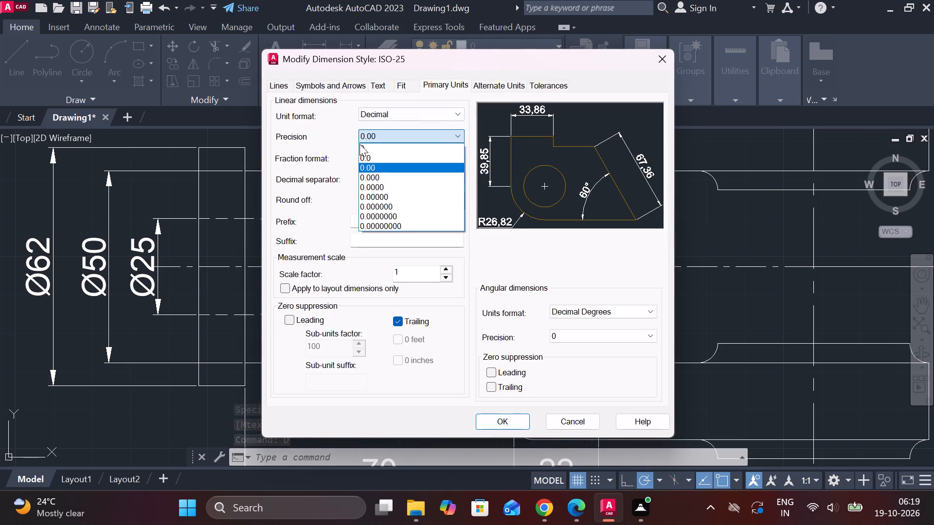
left_click(366, 143)
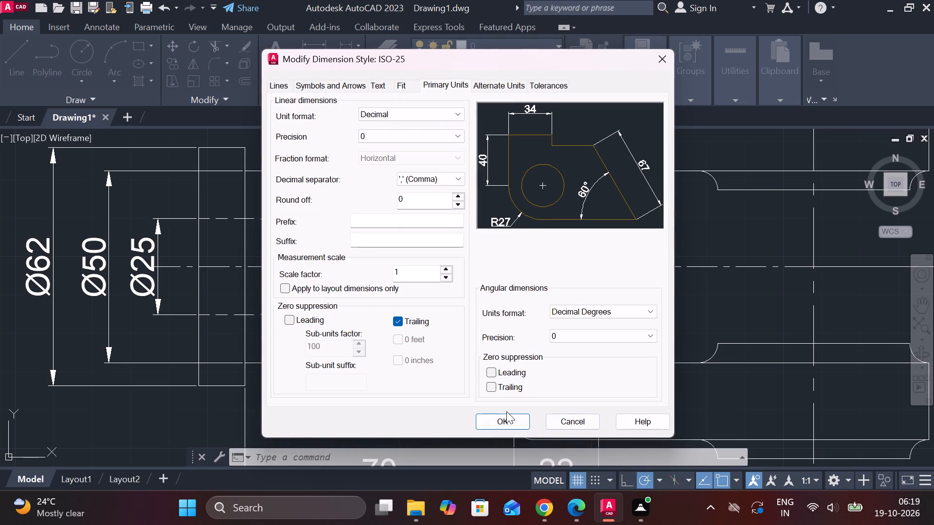
left_click(506, 415)
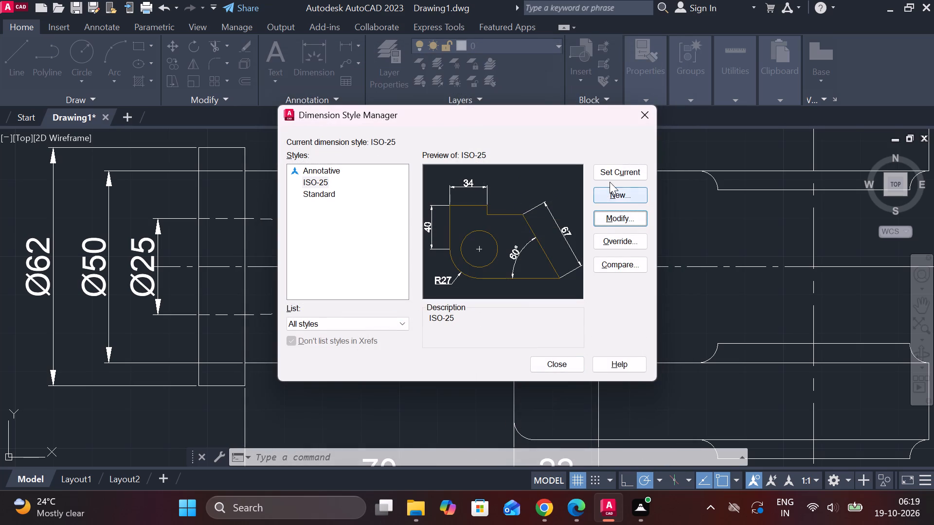
left_click(616, 174)
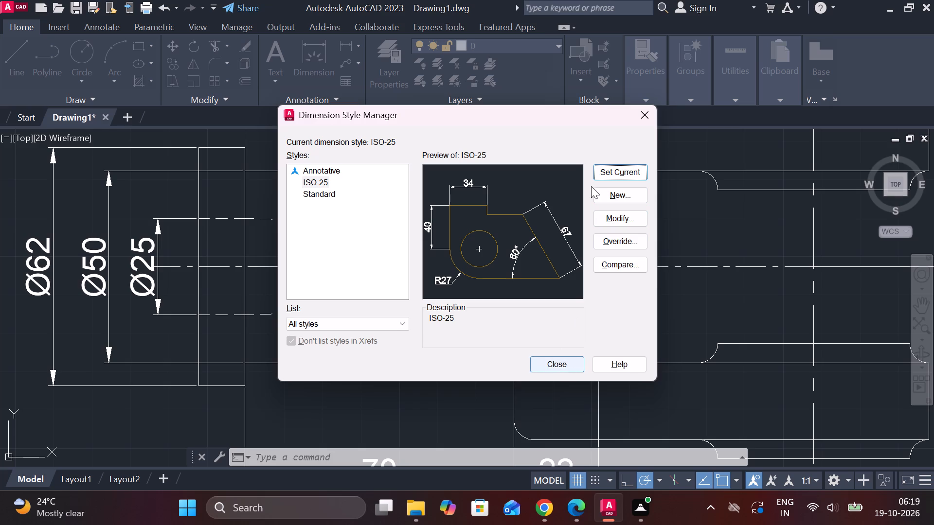
left_click(601, 164)
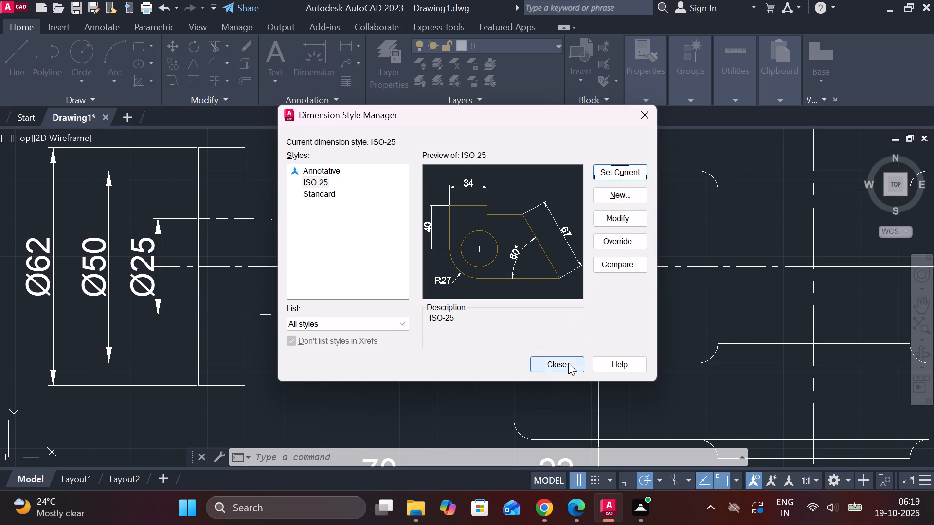
left_click(558, 358)
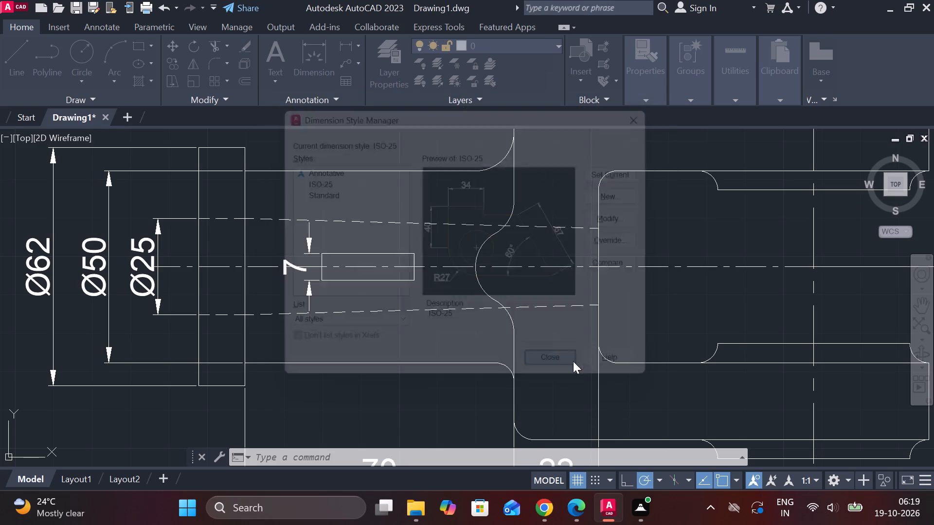
Add a vertical linear dimension across the narrow end of the dashed tapered bore, placed just inside the fork opening.
left_click(350, 47)
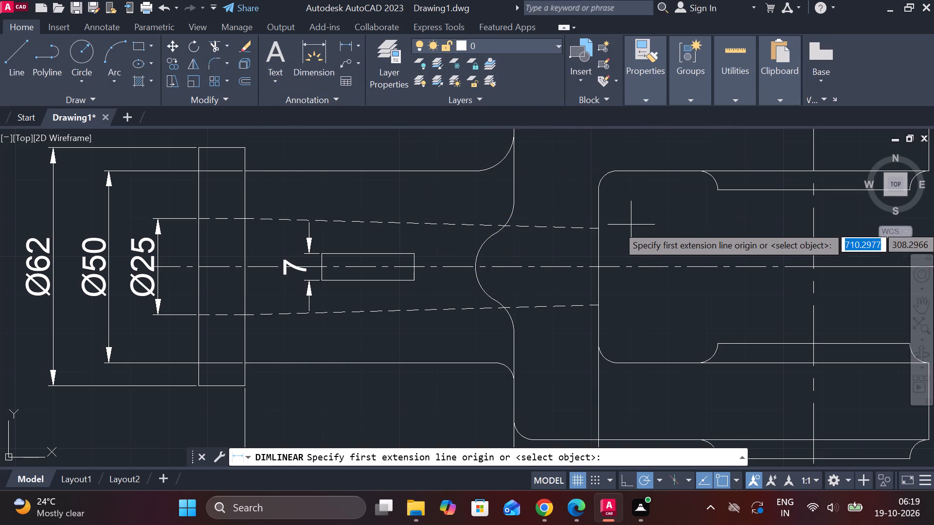
left_click(603, 229)
left_click(601, 307)
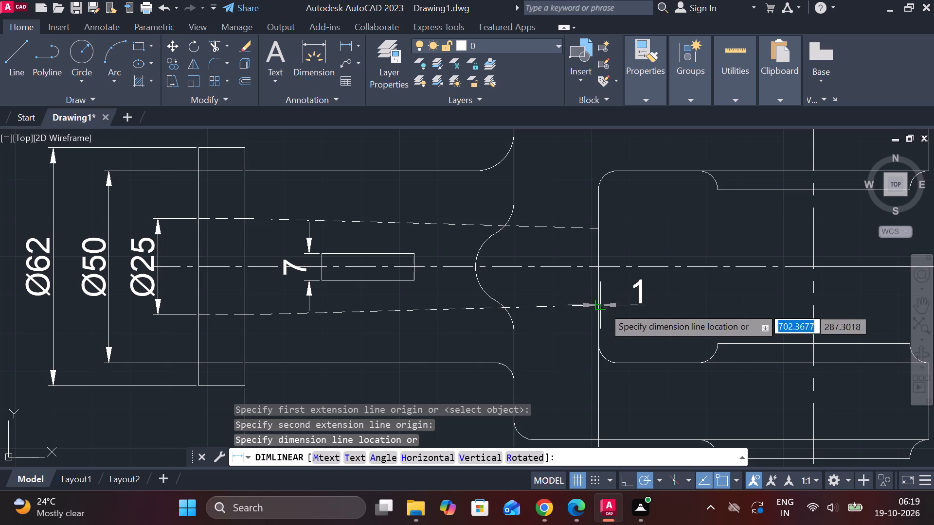
left_click(637, 296)
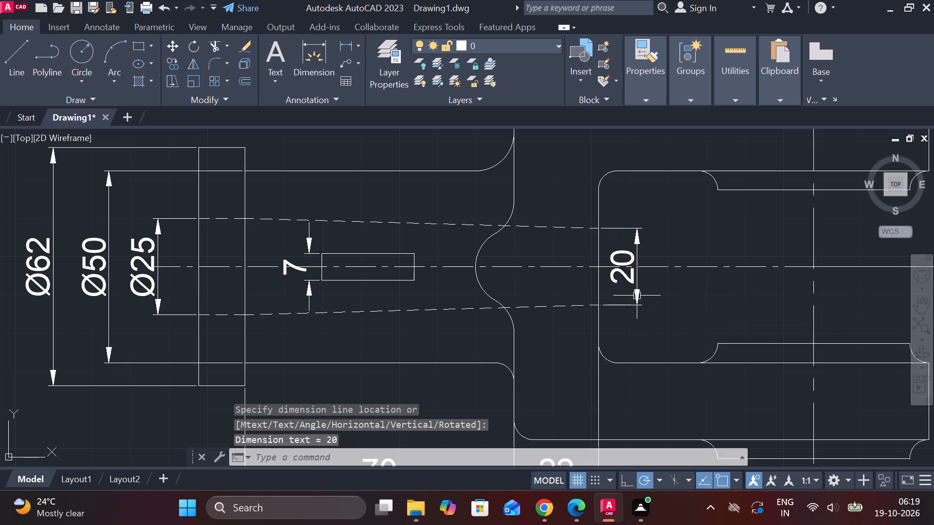
Add a horizontal linear dimension across the raised boss on the upper fork arm, placed above the lower view.
scroll(527, 299, "down", 1)
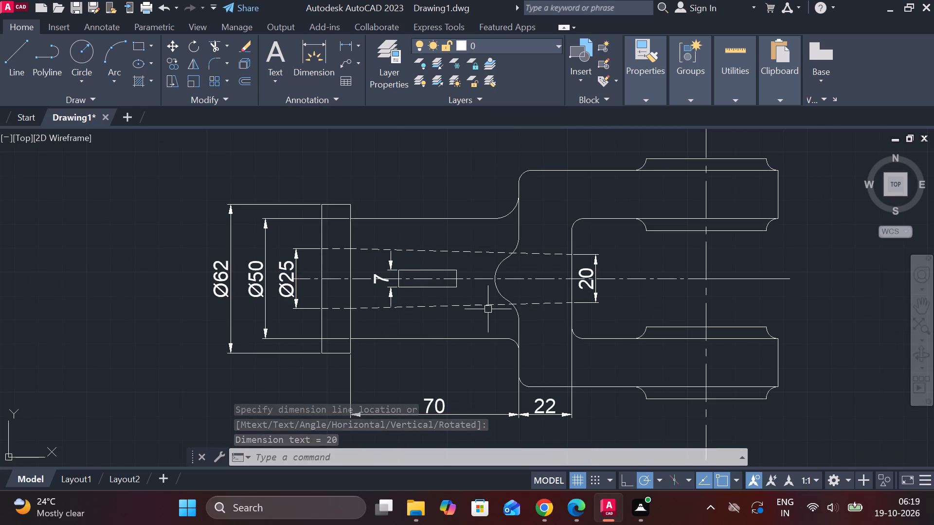
middle_click_drag(623, 280, 542, 307)
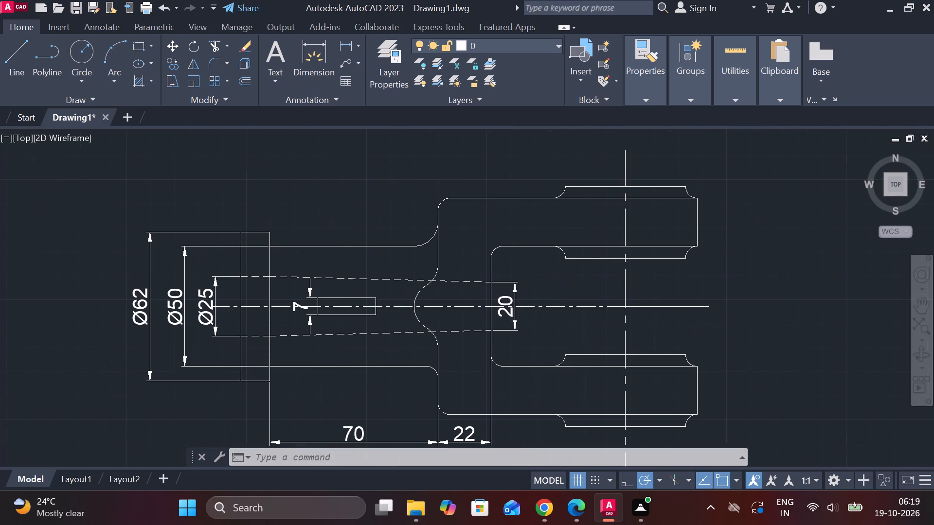
key("space")
left_click(568, 177)
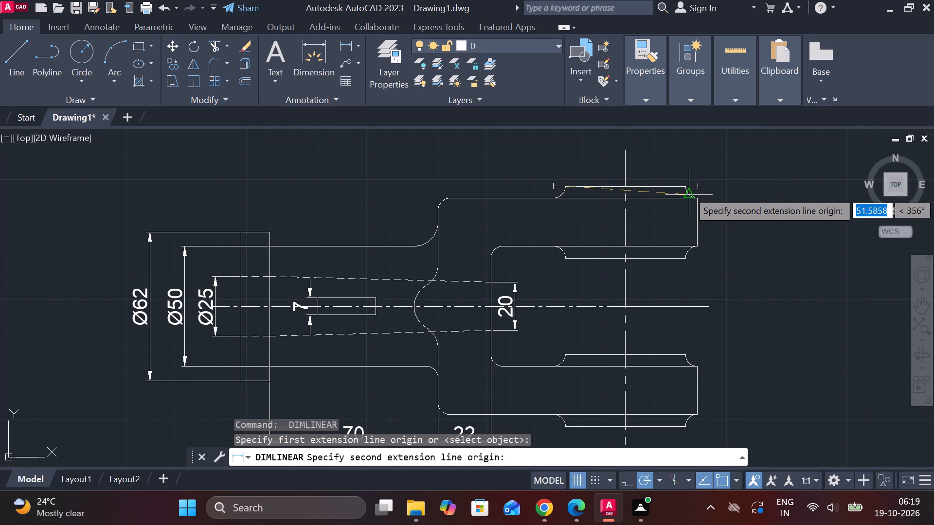
left_click(686, 187)
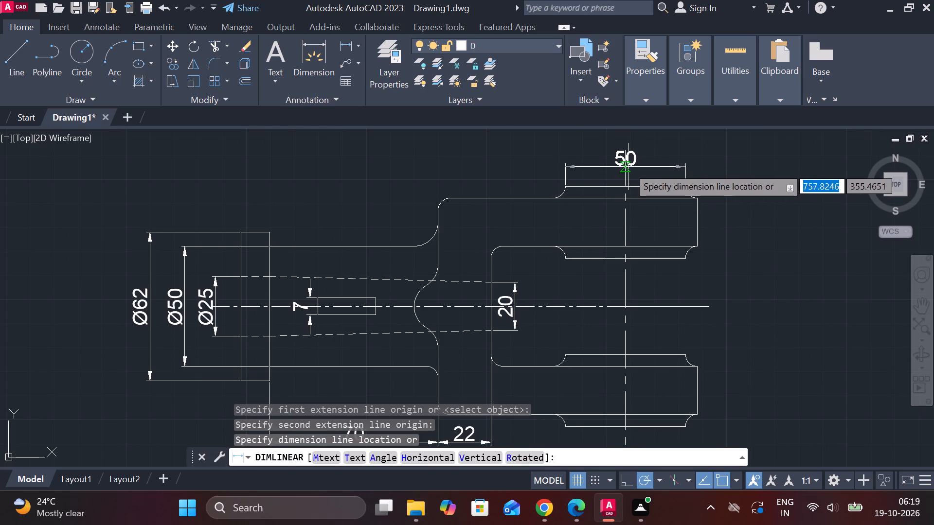
left_click(629, 152)
Add a vertical linear dimension between the inner boss faces of the two fork arms, placed just beyond the fork's open end.
middle_click_drag(716, 351, 661, 344)
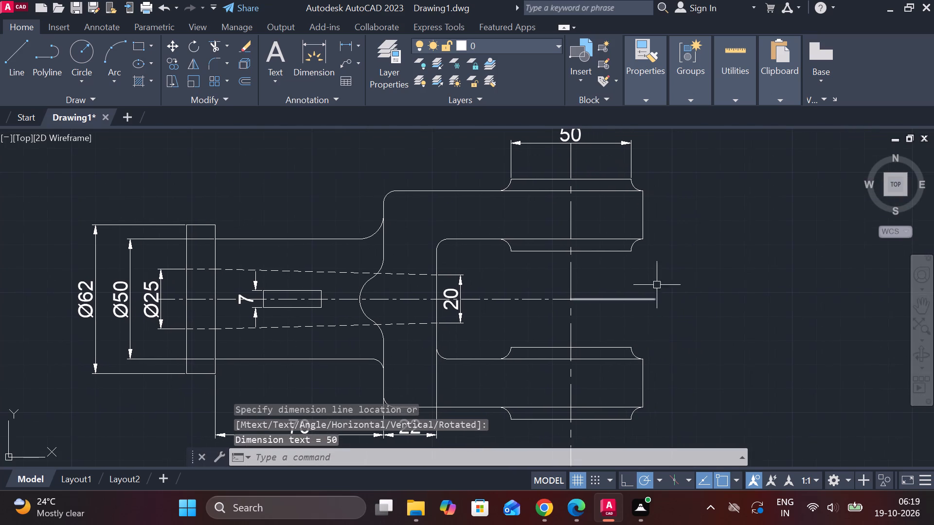
key("space")
left_click(632, 253)
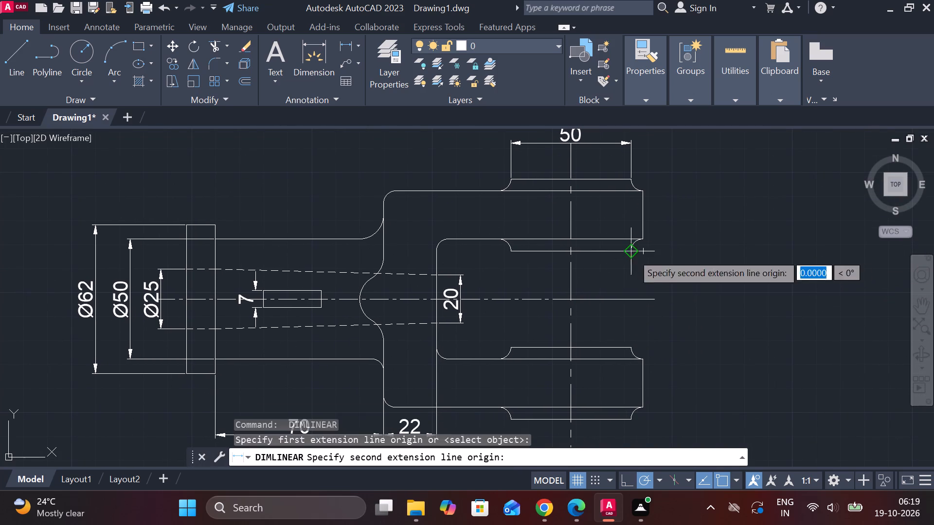
left_click(631, 341)
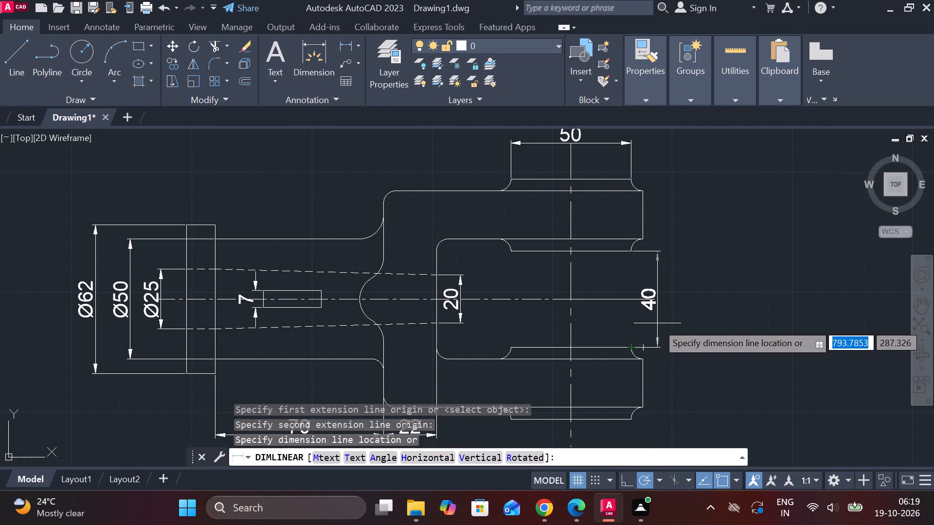
left_click(670, 323)
Add a vertical linear dimension between the inner faces of the fork arms, placed outside the boss gap dimension.
key("space")
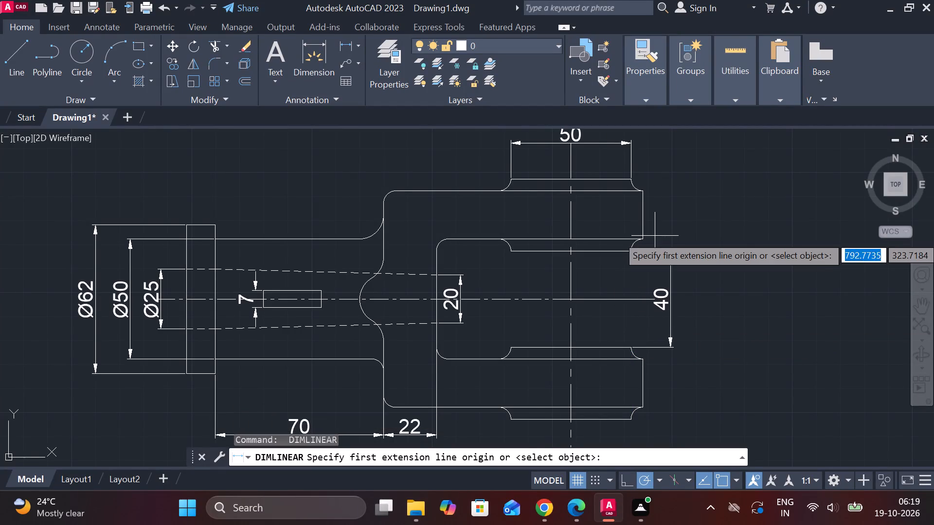
left_click(651, 237)
left_click(648, 355)
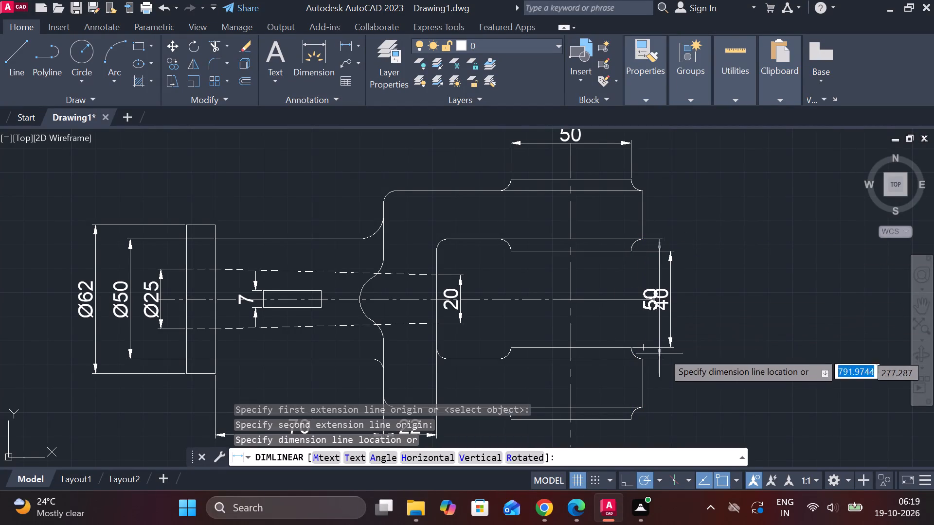
left_click(701, 331)
Add a vertical linear dimension between the outer faces of the two fork arms, placed outside the inner-face dimension.
key("space")
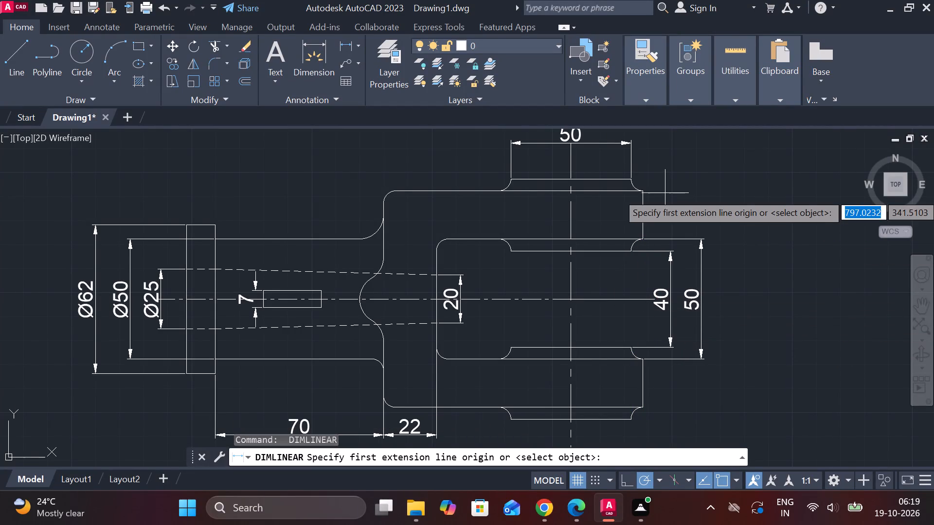
left_click(650, 193)
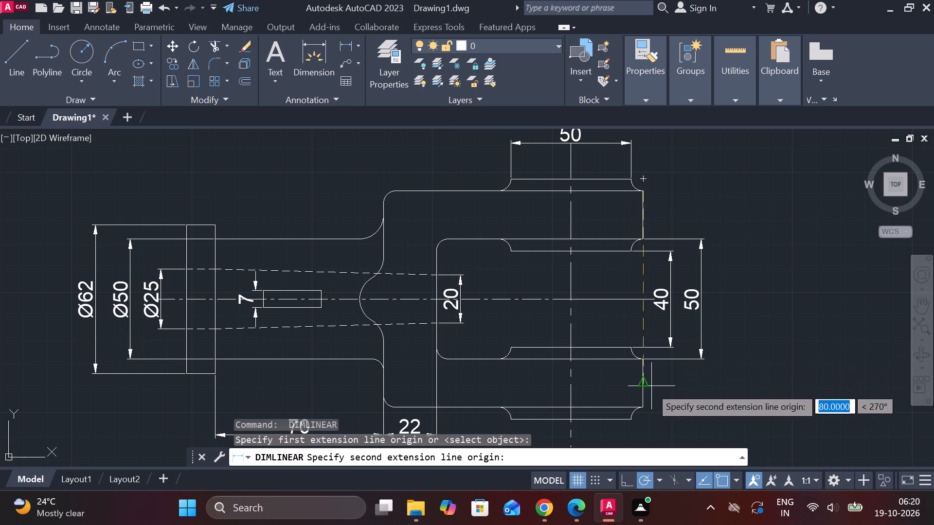
left_click(648, 403)
left_click(728, 356)
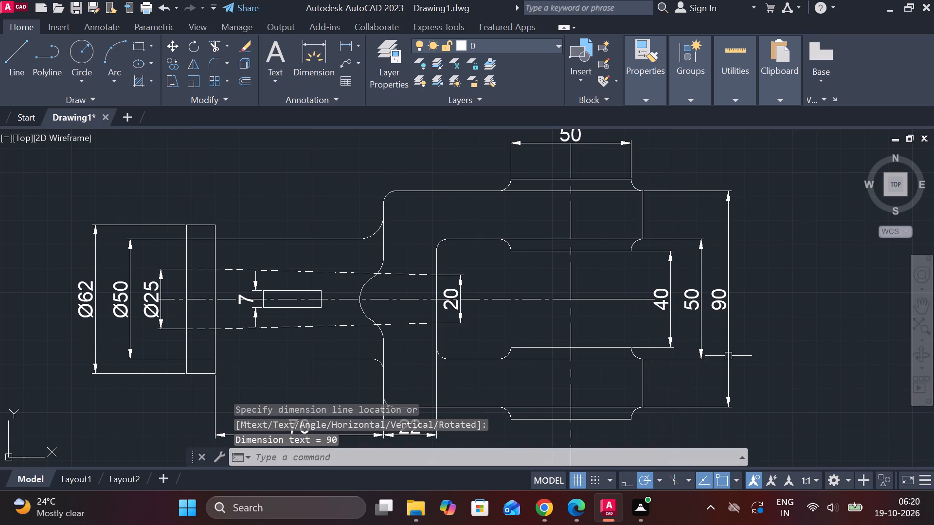
Add an overall vertical linear dimension between the outer boss faces of both fork arms, placed outermost beyond the open end.
key("space")
left_click(637, 174)
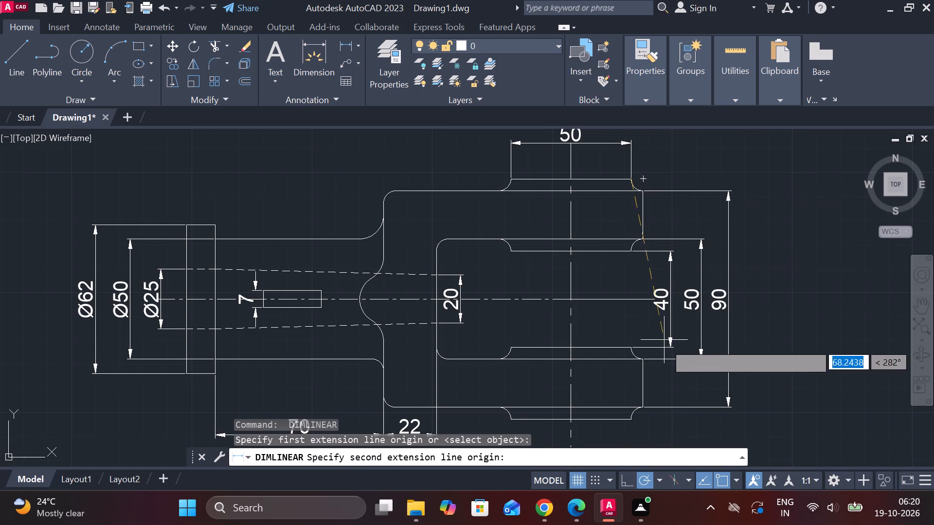
left_click(632, 419)
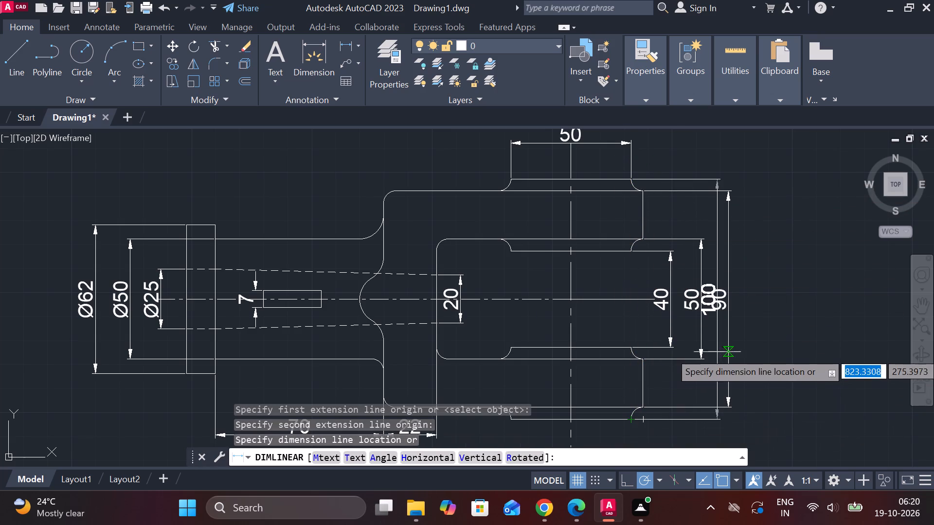
left_click(756, 347)
scroll(761, 331, "down", 1)
scroll(733, 340, "up", 2)
key("Escape")
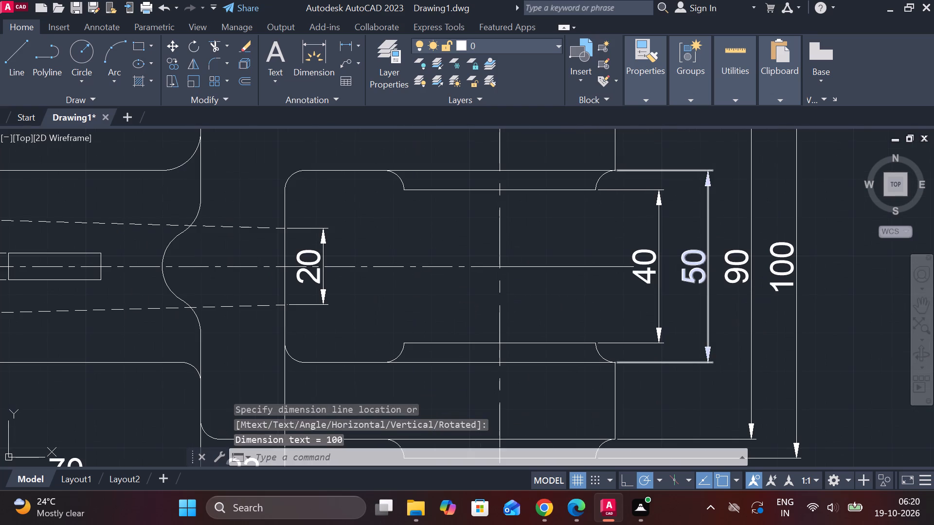
Insert a diameter symbol before the boss width dimension above the lower view so it reads Ø50.
middle_click_drag(545, 306, 568, 370)
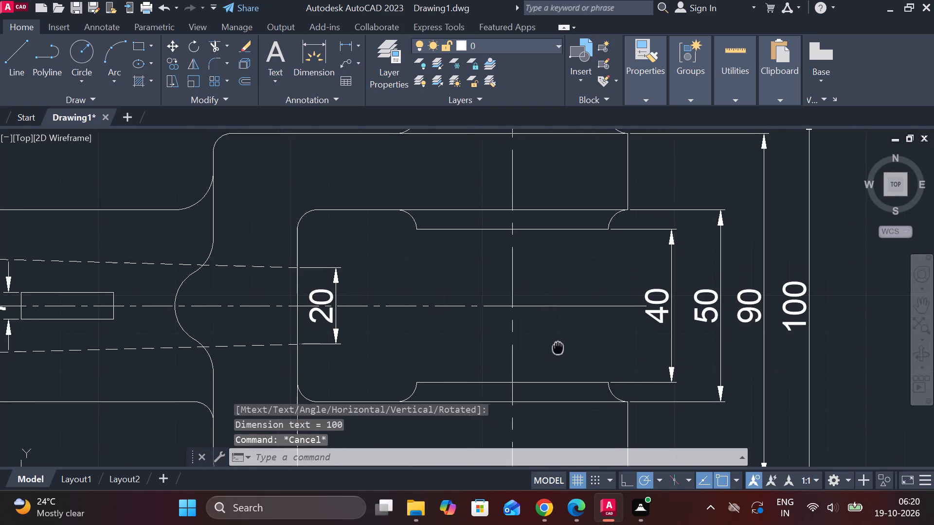
middle_click_drag(568, 370, 594, 393)
scroll(578, 290, "down", 1)
middle_click_drag(575, 282, 611, 388)
double_click(586, 271)
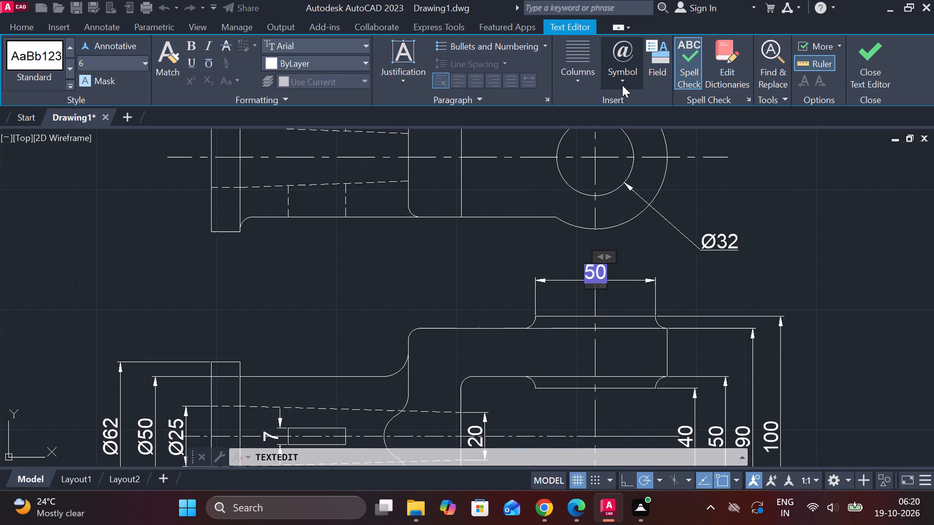
left_click(622, 85)
left_click(677, 138)
left_click(857, 74)
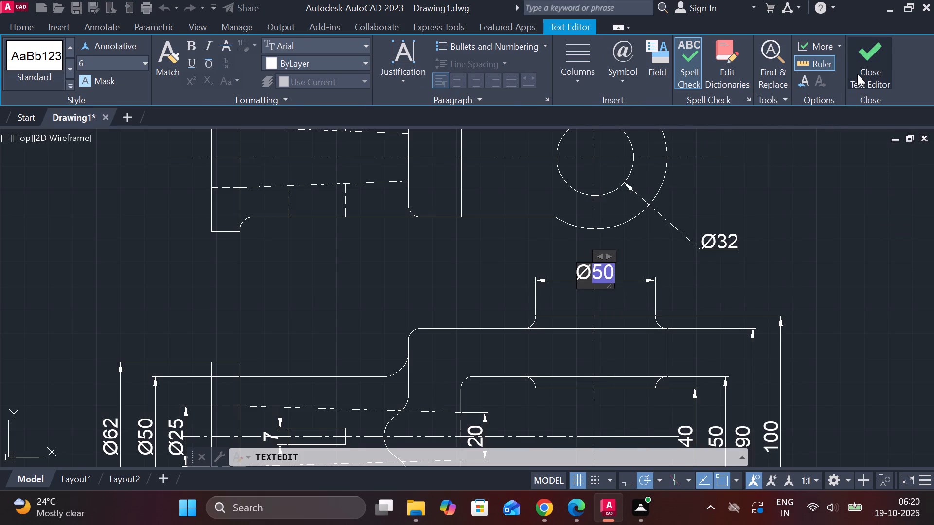
scroll(592, 259, "down", 1)
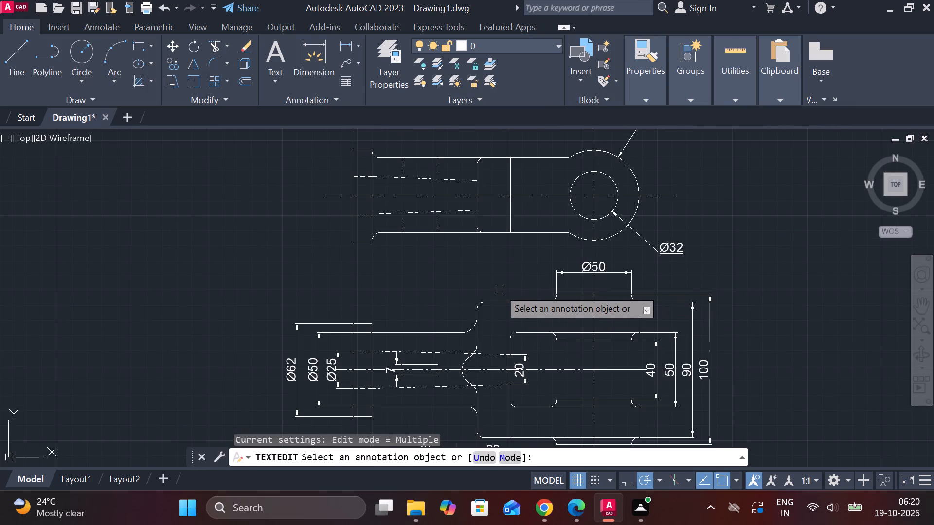
Add a radius dimension to the fork's upper outer corner fillet in the lower view, placing R5 outside the corner.
key("Escape")
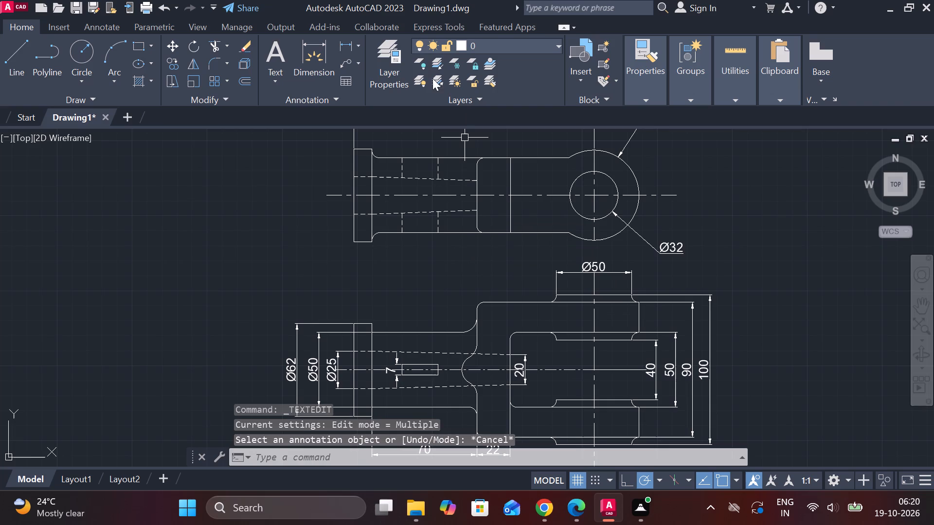
left_click(360, 47)
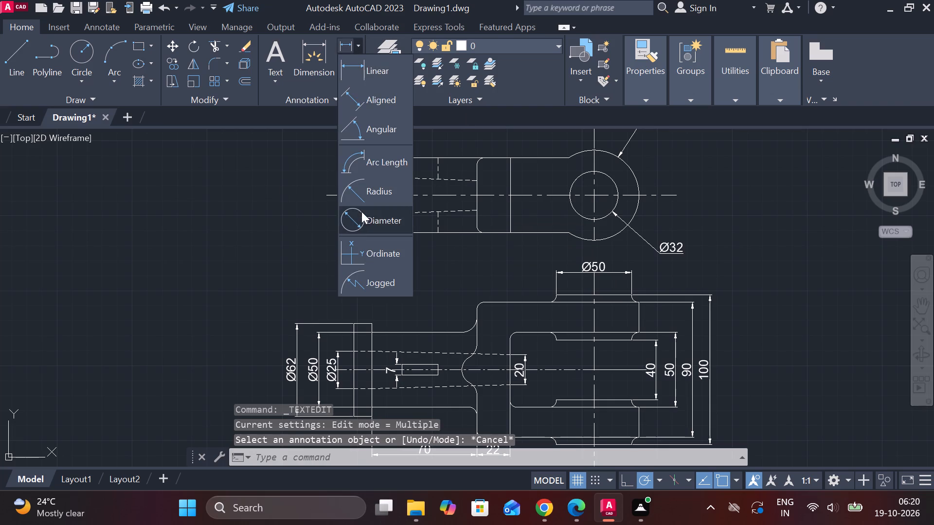
left_click(361, 188)
scroll(480, 305, "up", 2)
left_click(472, 310)
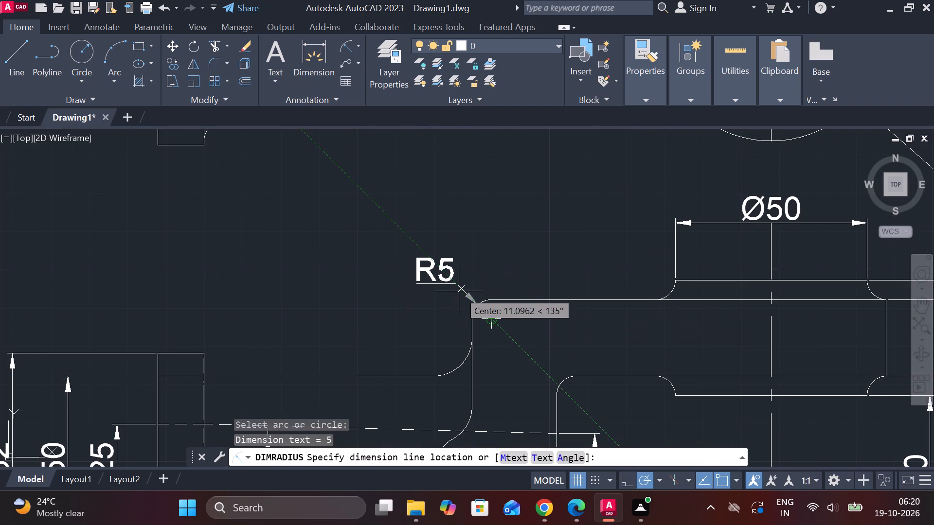
left_click(459, 291)
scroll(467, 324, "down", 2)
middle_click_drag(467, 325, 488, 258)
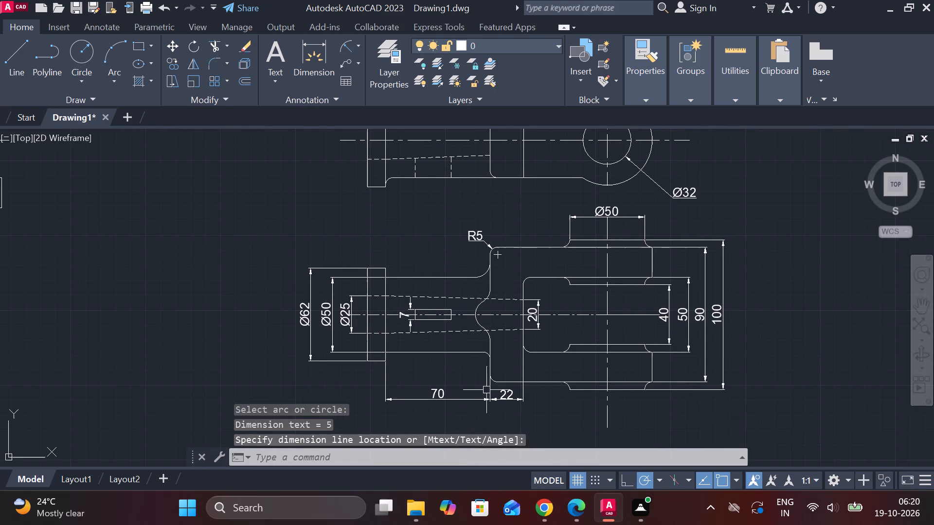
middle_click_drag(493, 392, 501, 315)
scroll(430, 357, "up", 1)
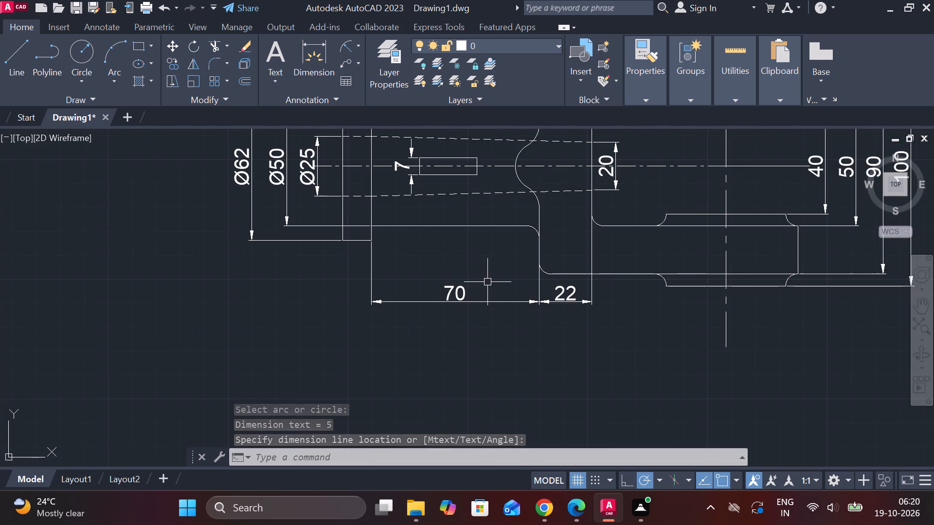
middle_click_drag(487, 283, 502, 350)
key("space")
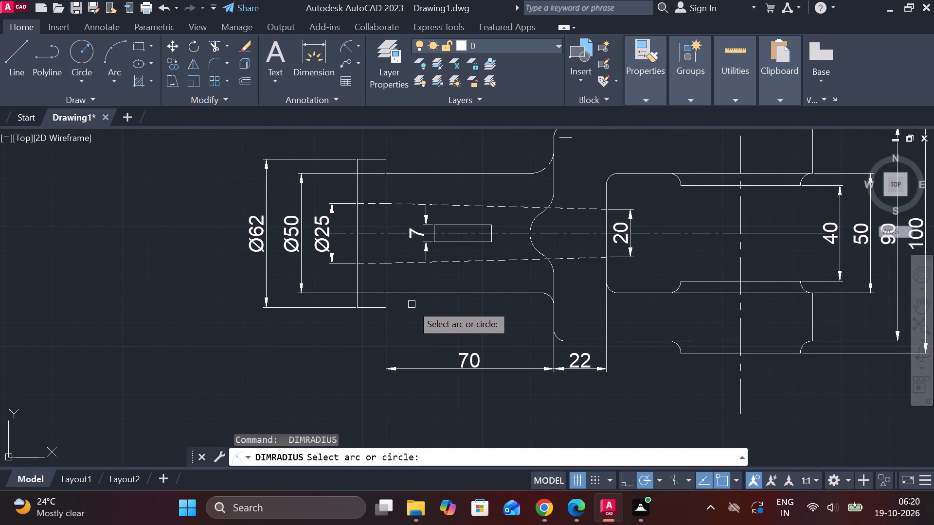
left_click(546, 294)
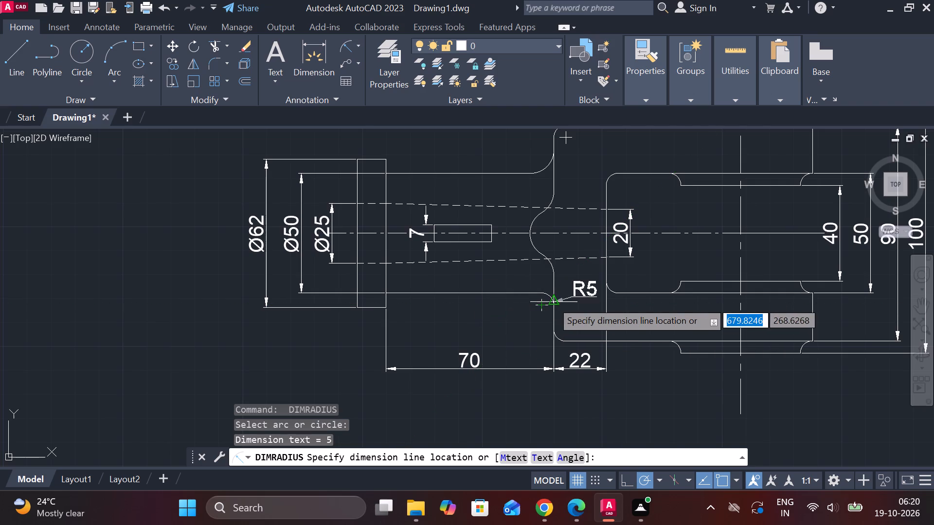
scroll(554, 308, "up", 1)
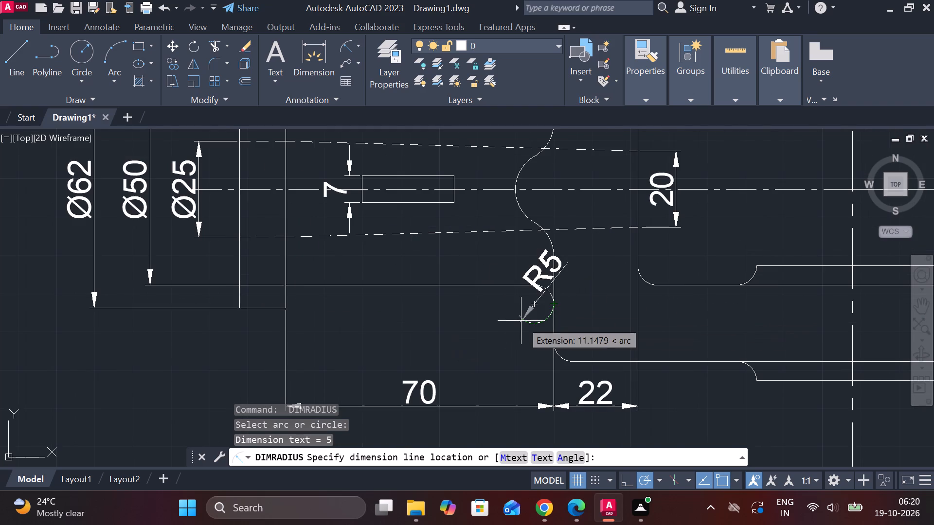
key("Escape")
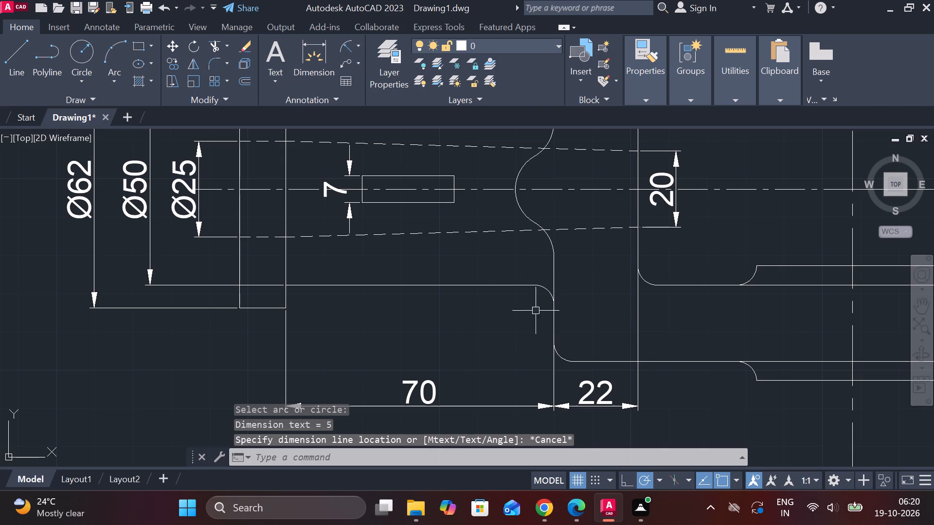
Erase the fillet arc where the shank's lower edge meets the fork body in the lower view.
left_click(546, 291)
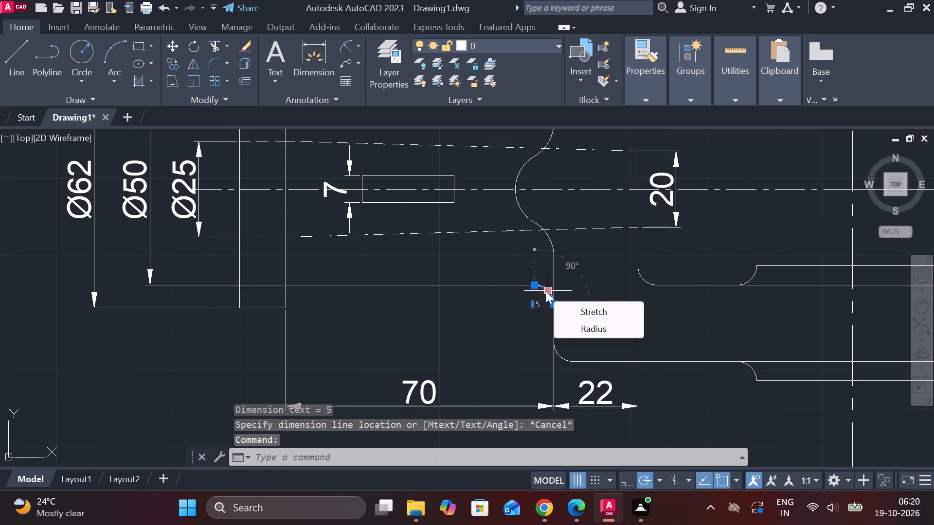
type("e")
key("space")
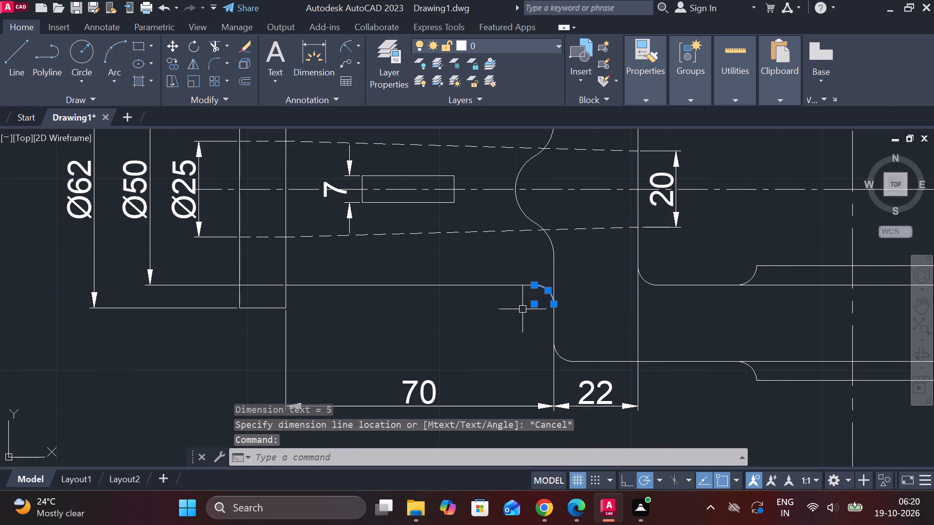
type("e")
key("space")
Stretch the end of the shank's lower edge to meet the fork body's vertical face.
left_click(516, 287)
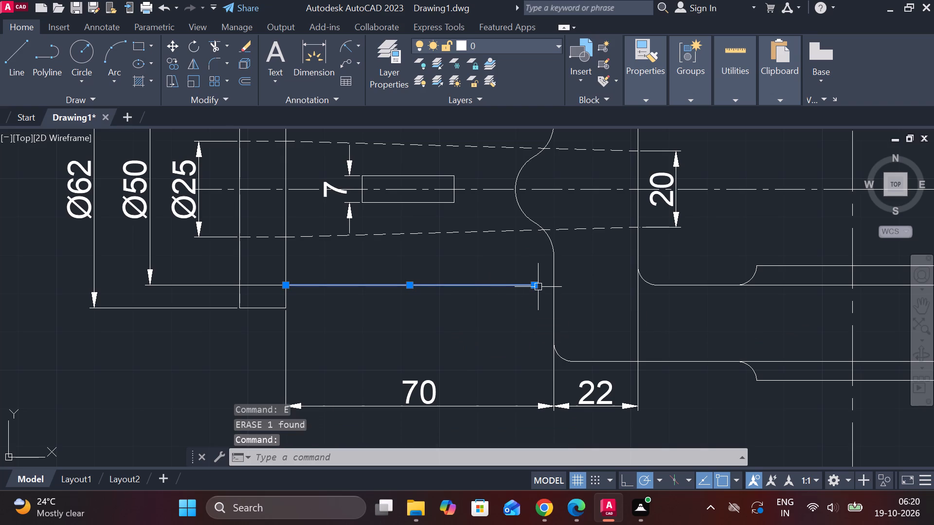
left_click(537, 286)
left_click(562, 285)
key("Escape")
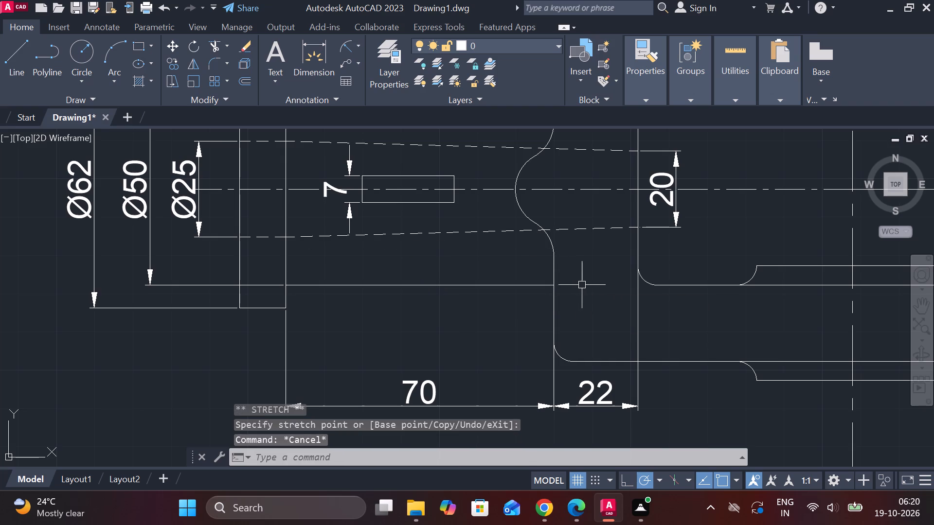
Fillet the corner between the shank's lower edge and the fork body's vertical face with a radius of 10.
type("f r")
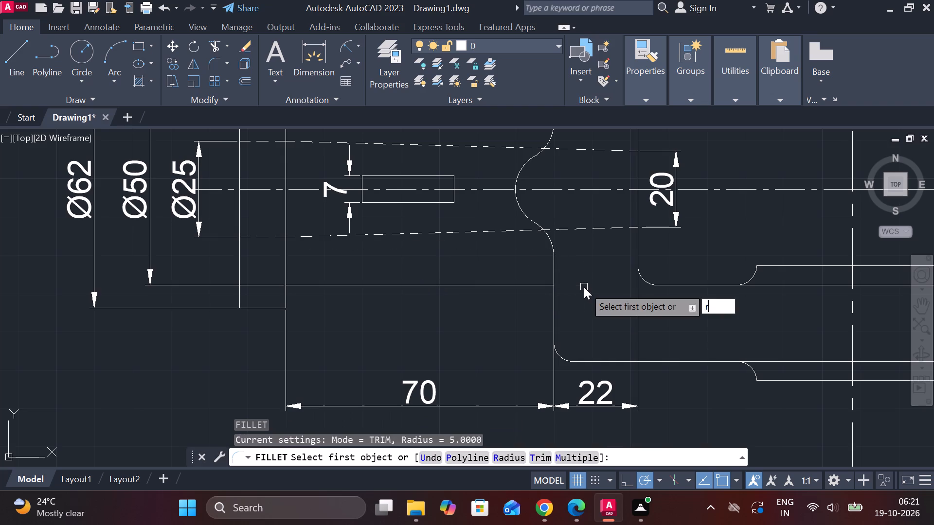
key("space")
type("10")
key("Return")
left_click(521, 285)
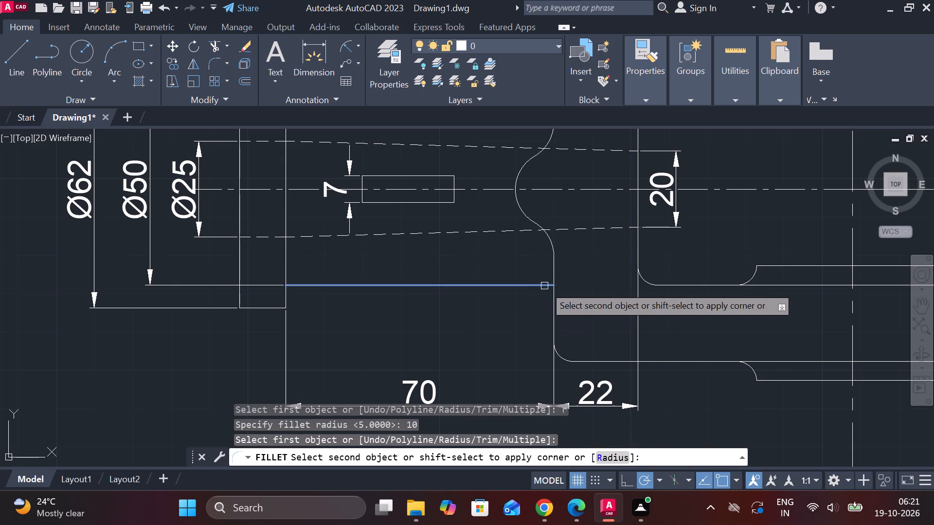
left_click(554, 297)
key("Escape")
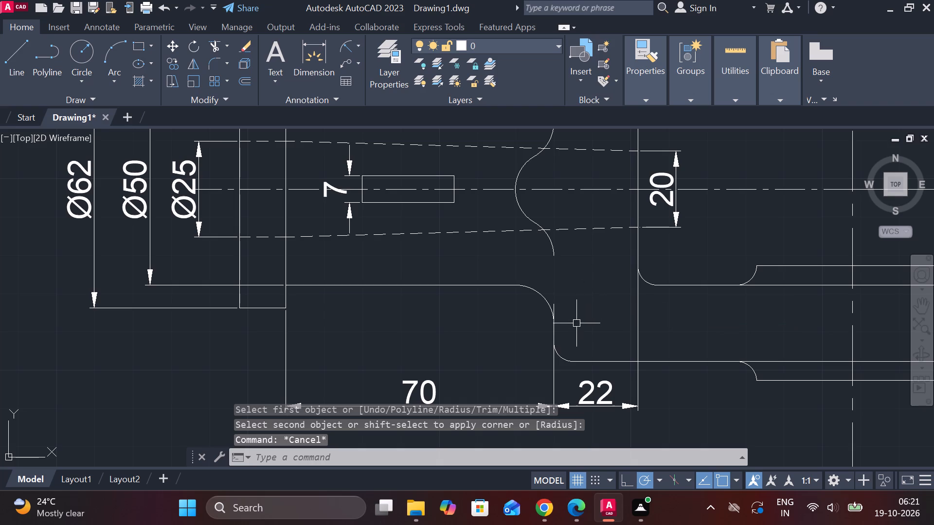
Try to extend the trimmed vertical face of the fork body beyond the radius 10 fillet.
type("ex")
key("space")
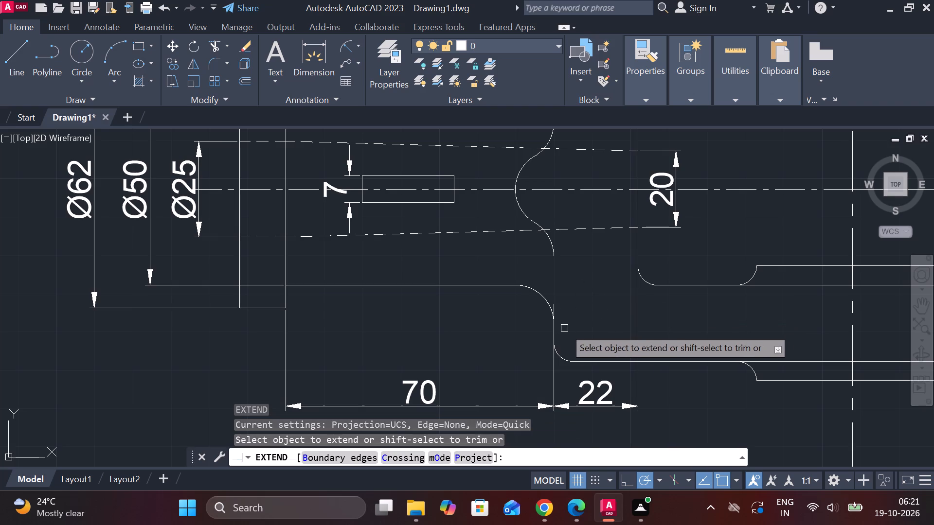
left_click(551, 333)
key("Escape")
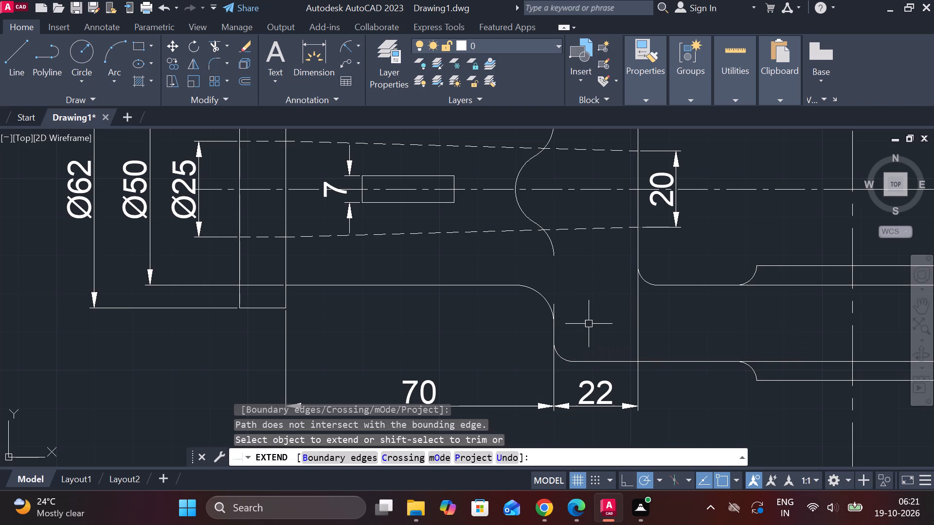
Draw a vertical line about 22.7 long from the lower outer corner fillet up to the end of the curved neck arc.
key("l")
key("Return")
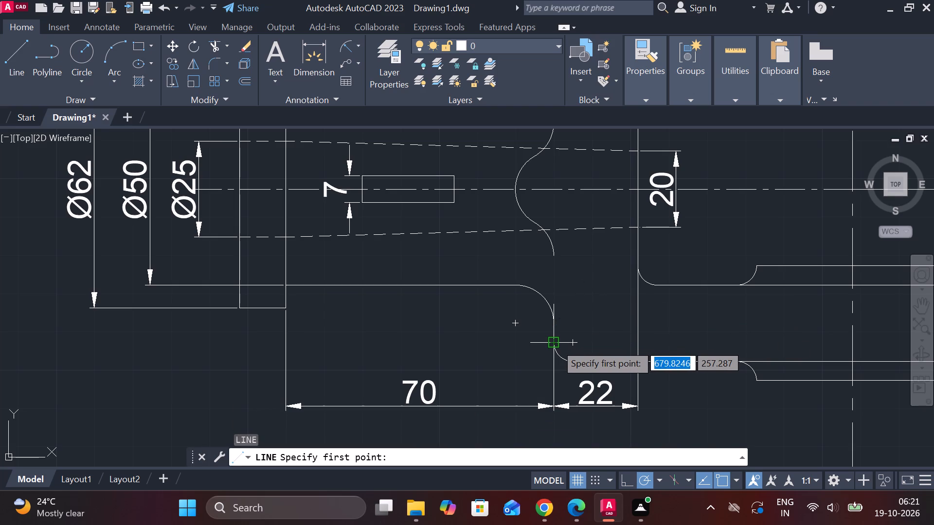
scroll(556, 347, "up", 2)
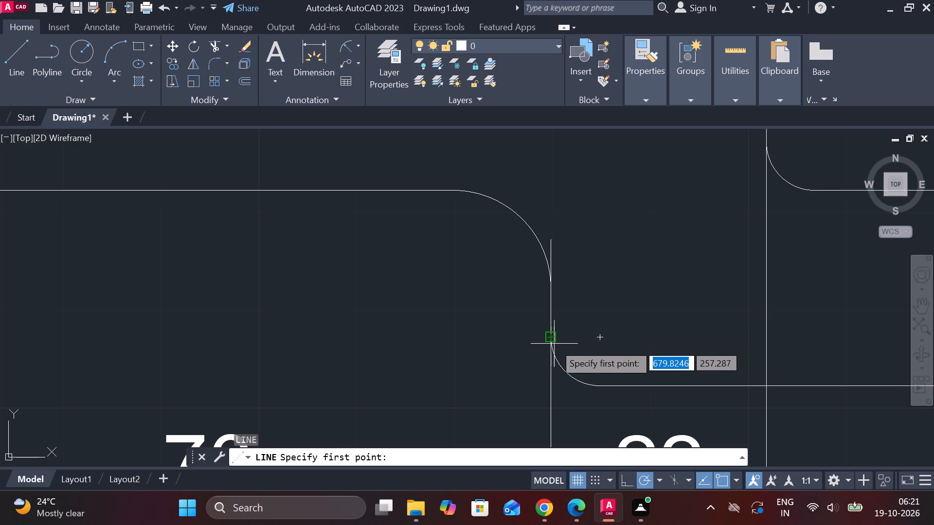
left_click(554, 344)
middle_click_drag(549, 203, 540, 299)
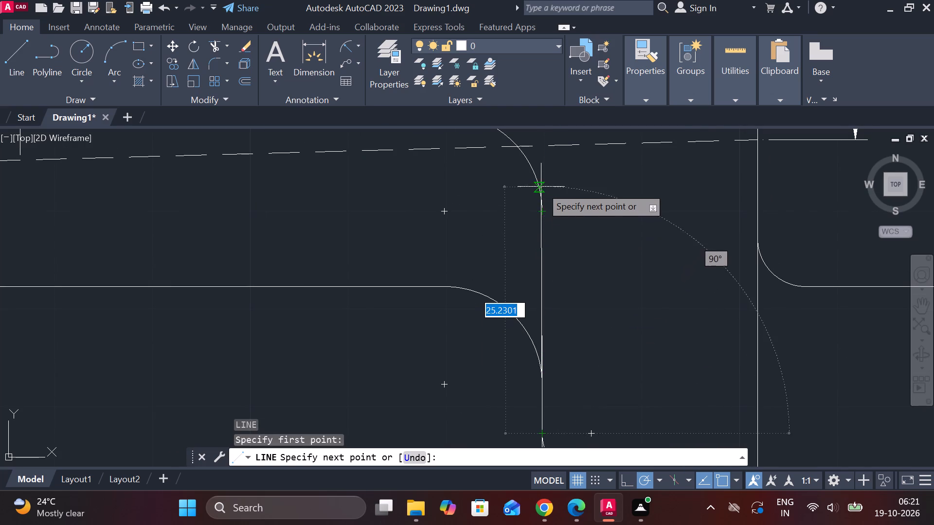
left_click(542, 203)
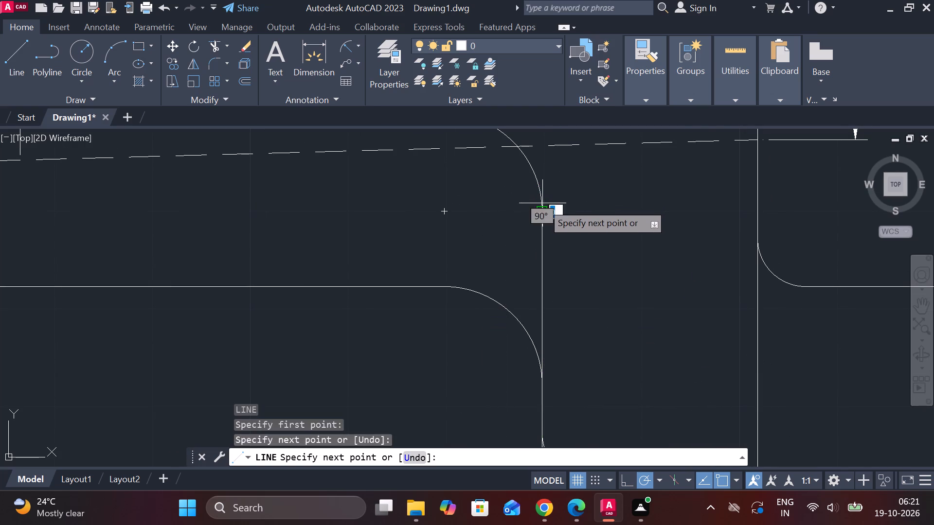
key("ctrl+z")
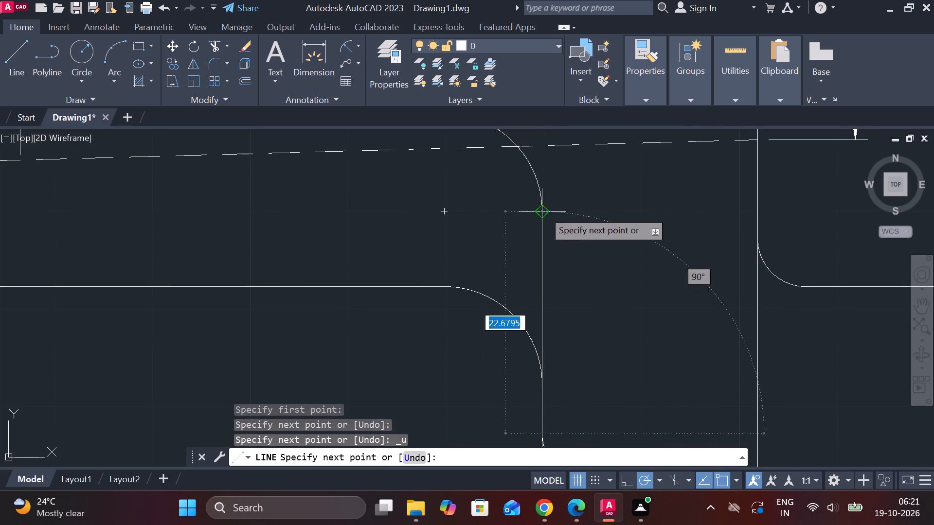
scroll(543, 210, "up", 2)
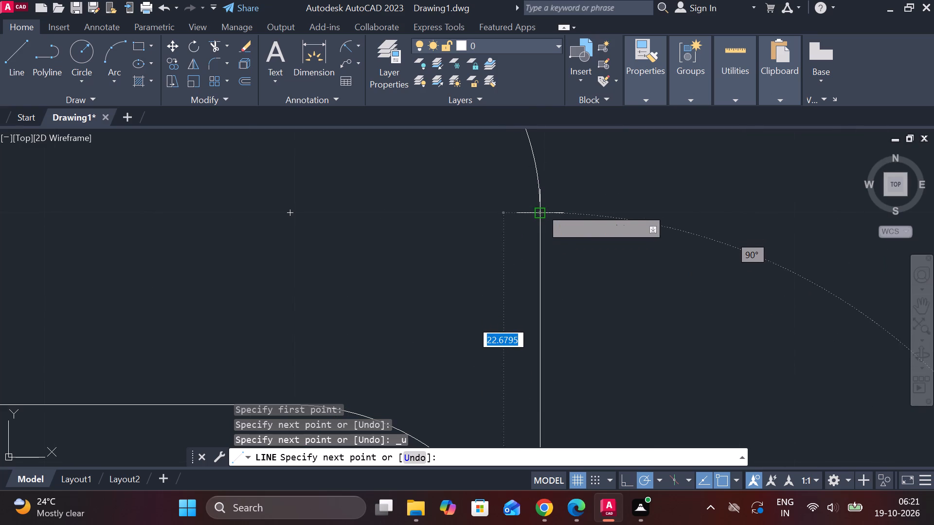
left_click(541, 208)
scroll(579, 207, "down", 3)
key("Escape")
scroll(627, 242, "down", 2)
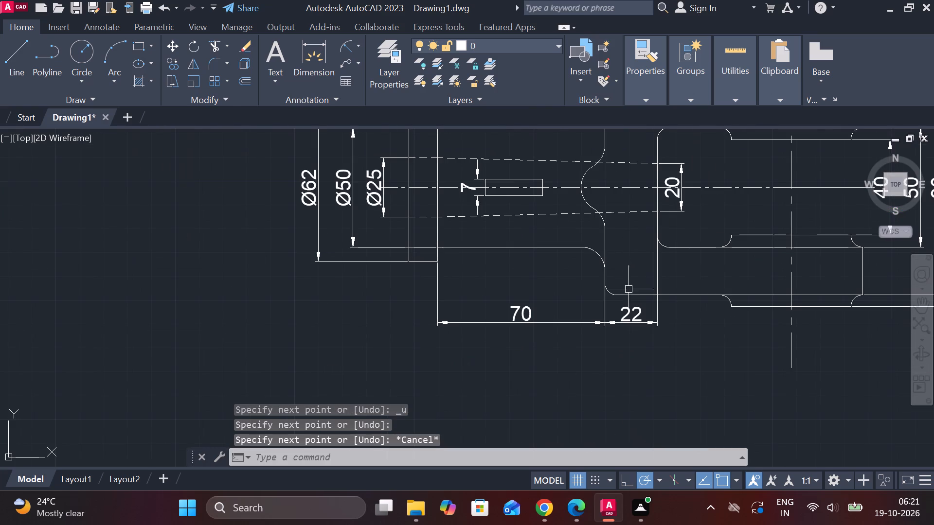
Add a radius dimension to the upper fillet between the shank and fork body, placing R10 outside the curve.
middle_click_drag(581, 295, 581, 350)
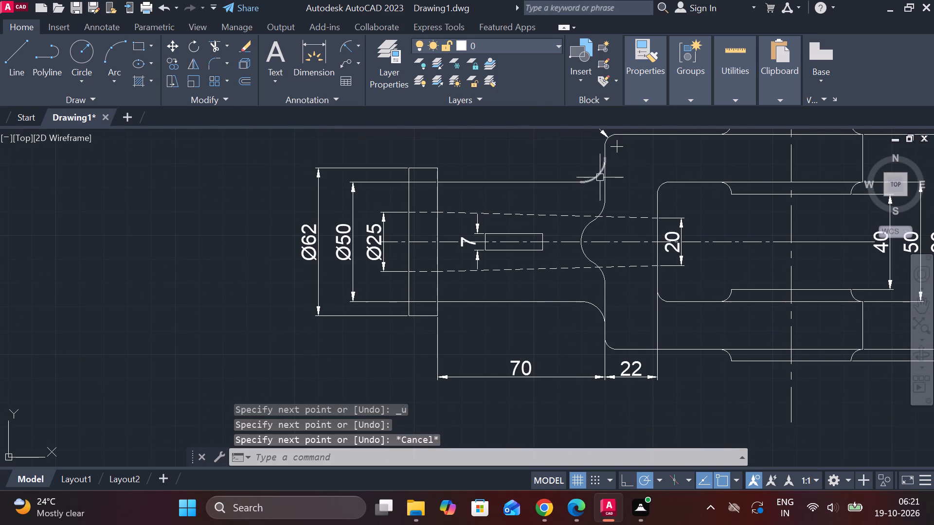
middle_click_drag(554, 220, 539, 237)
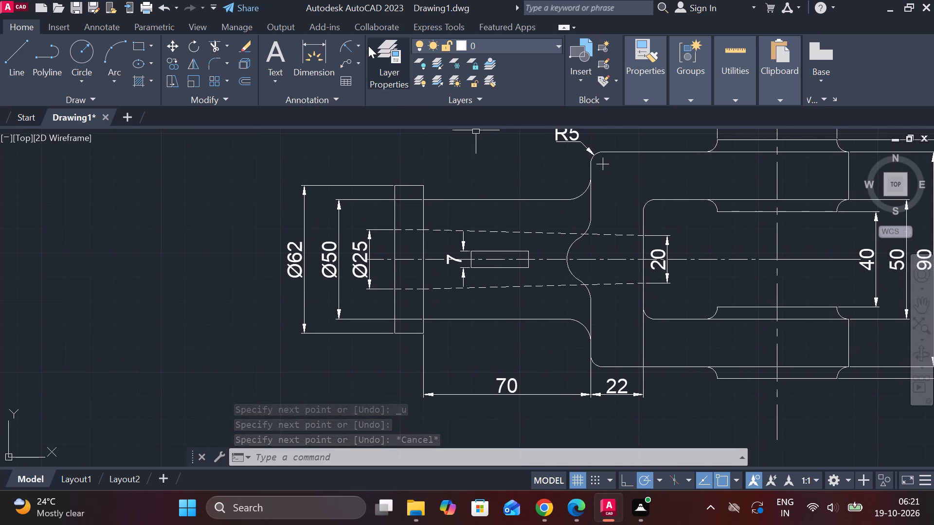
left_click(344, 42)
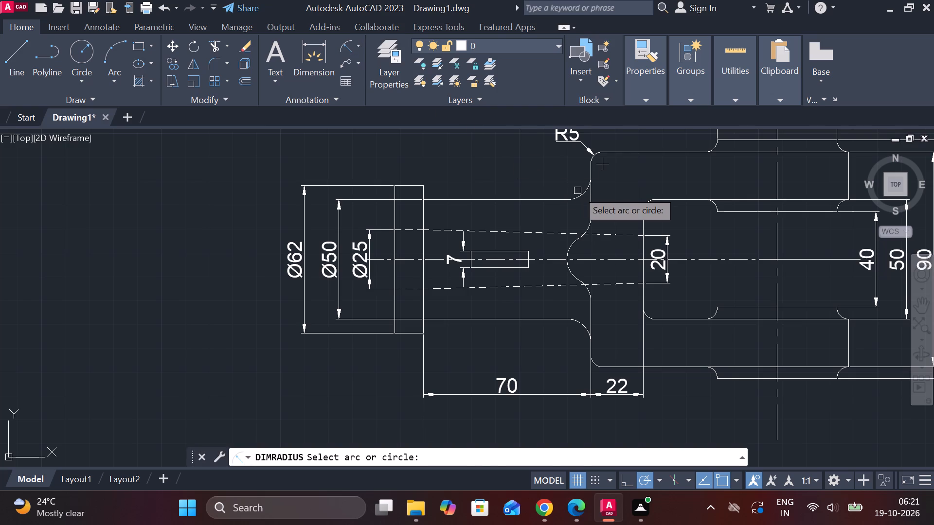
left_click(580, 196)
left_click(580, 196)
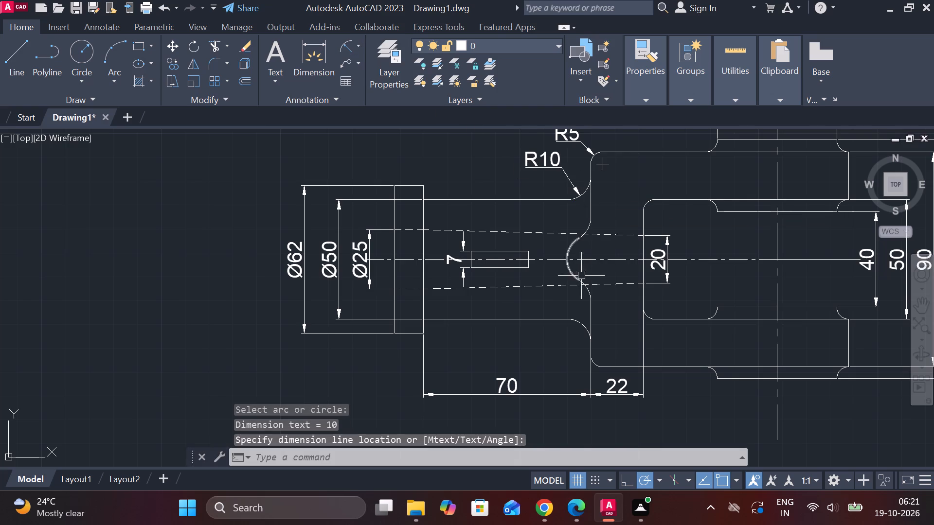
Set the fillet radius to 5 for the corner between the collar face and the shank's upper edge.
middle_click(581, 276)
scroll(450, 197, "up", 2)
middle_click_drag(466, 200, 492, 212)
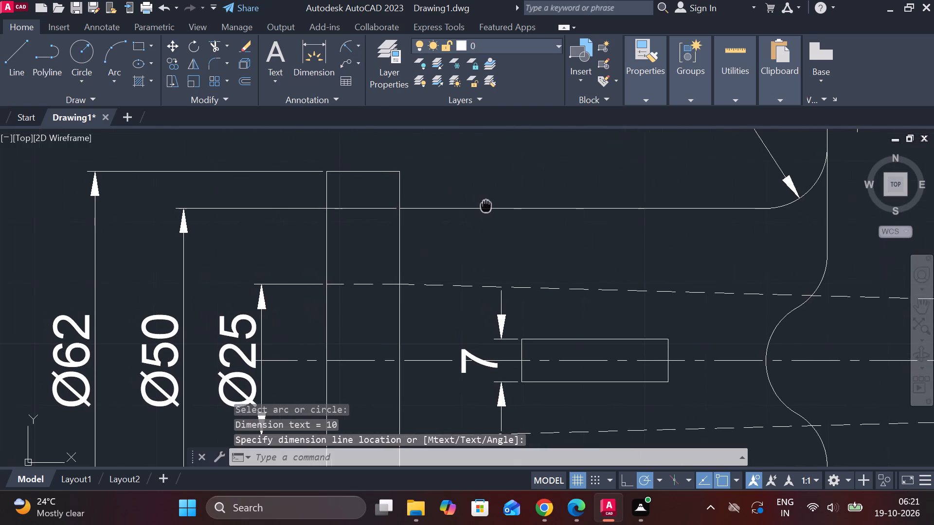
middle_click_drag(492, 212, 499, 219)
key("Escape")
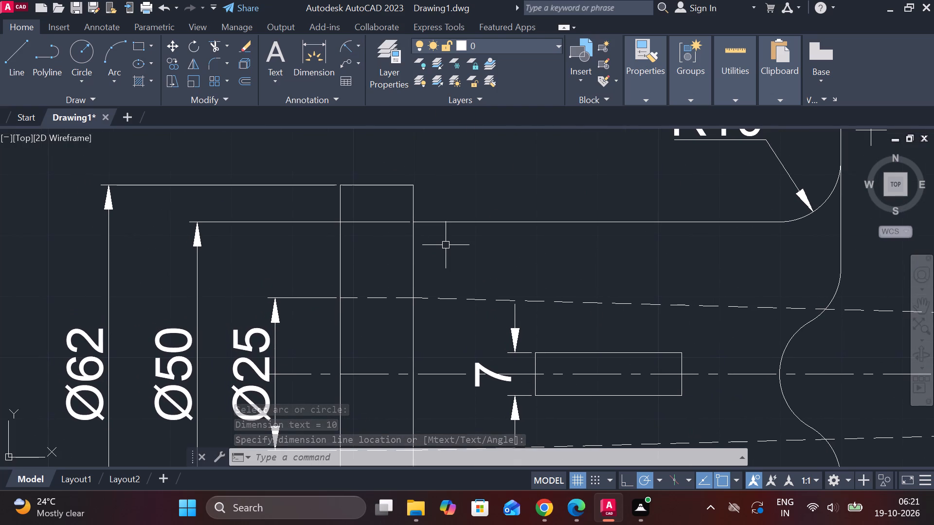
type("f r")
key("space")
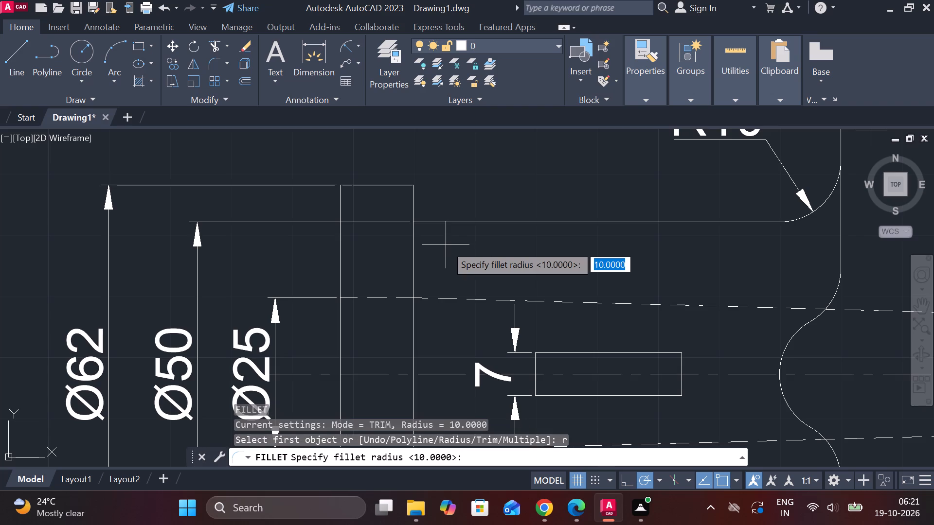
key("5")
key("Return")
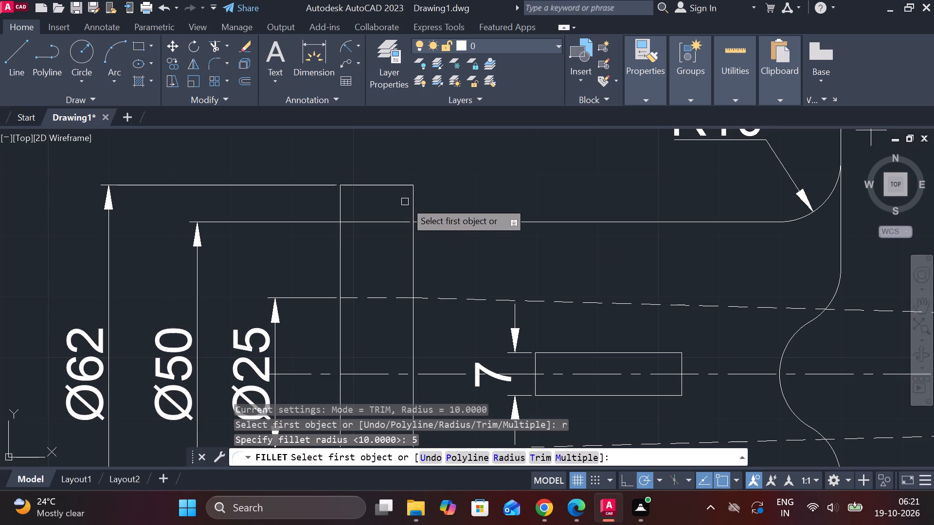
left_click_drag(412, 196, 414, 208)
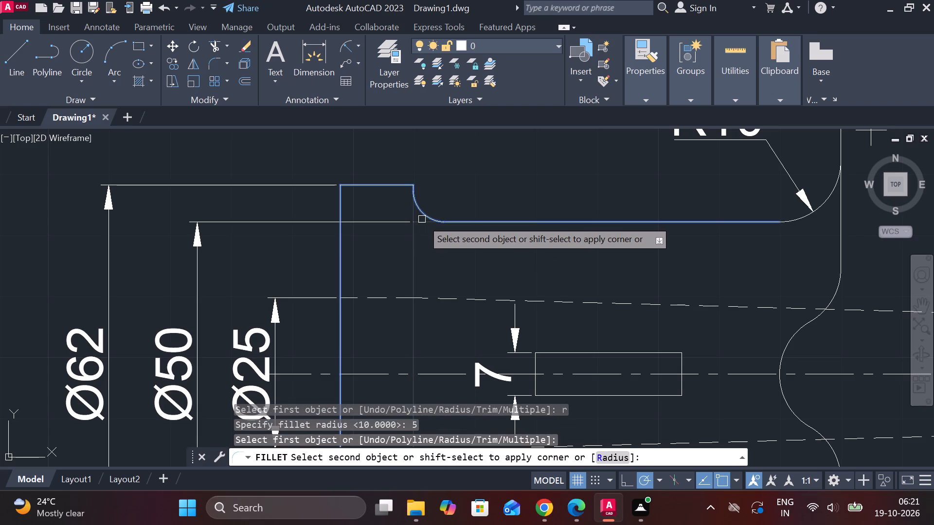
scroll(422, 219, "down", 2)
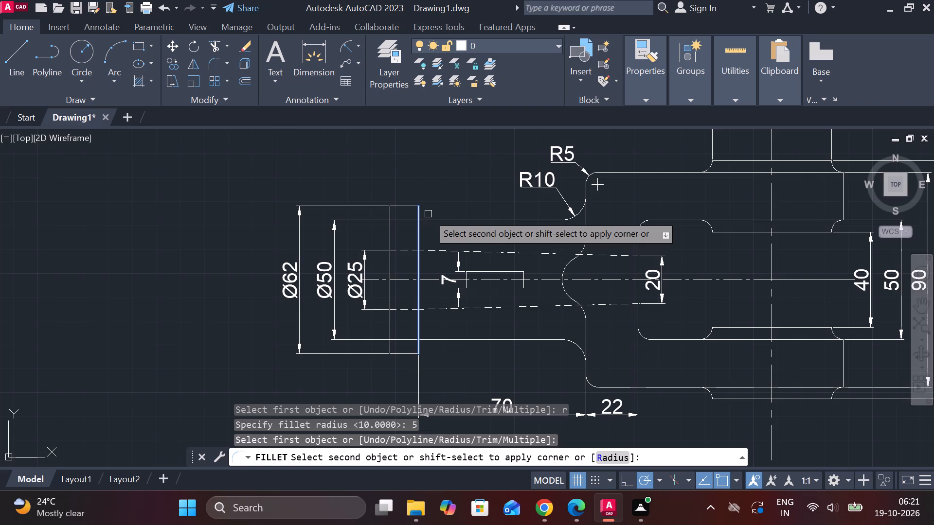
key("Escape")
Trim the collar's shank-side vertical face between each shank edge and the nearest dashed bore line.
type("tr")
key("space")
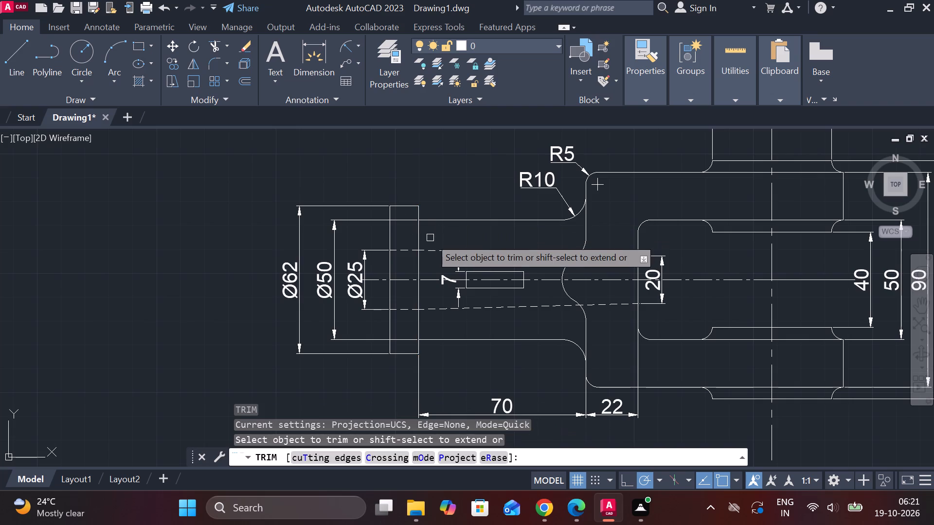
left_click(419, 233)
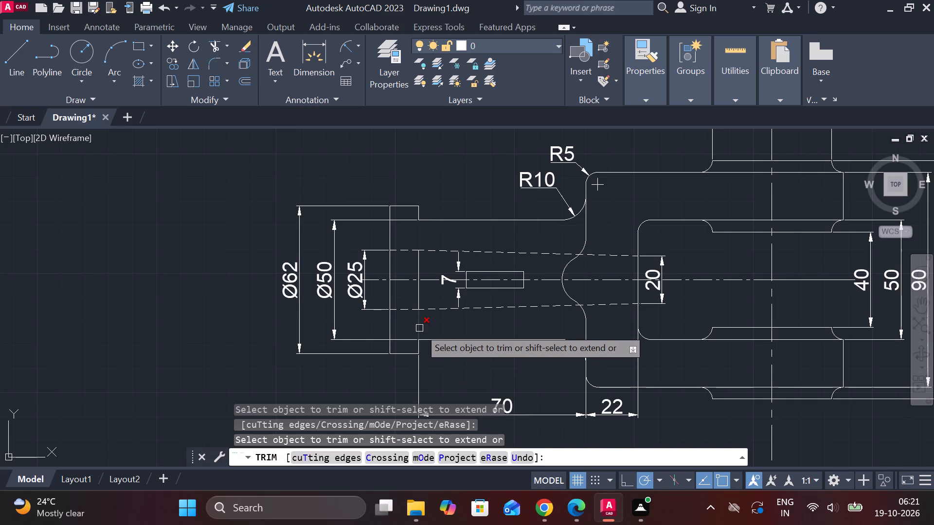
scroll(421, 334, "up", 1)
left_click(420, 324)
key("Escape")
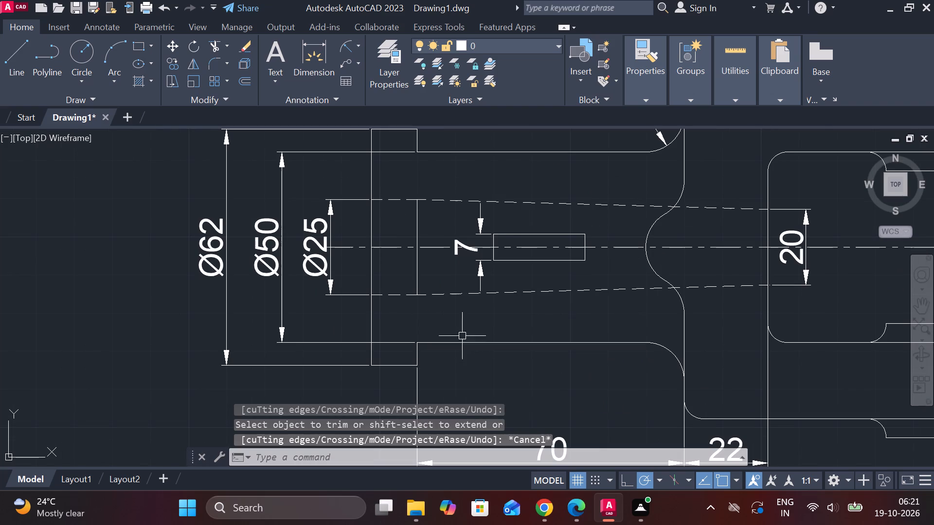
Fillet the lower and upper corners between the collar and the shank with a radius of 5.
type("f")
key("space")
type("r")
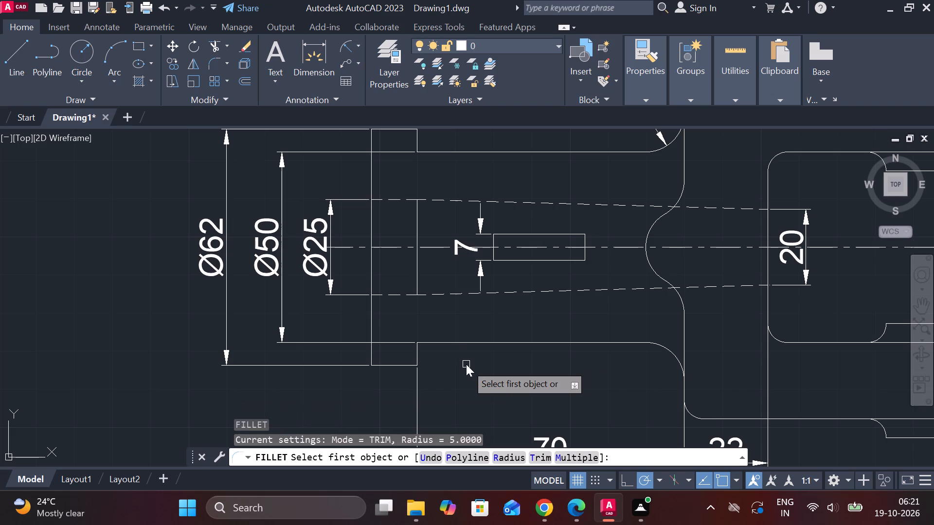
key("space")
key("space")
left_click(436, 340)
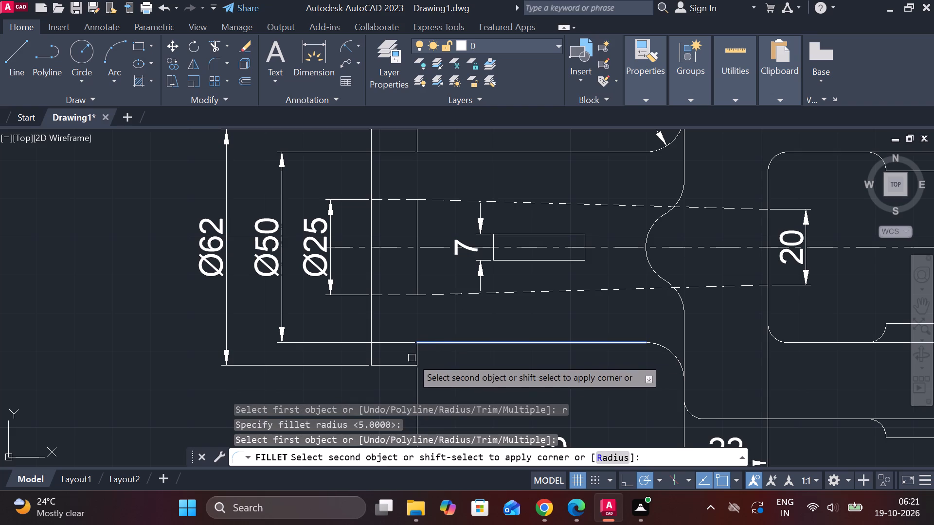
left_click(414, 359)
middle_click_drag(438, 284, 439, 349)
key("space")
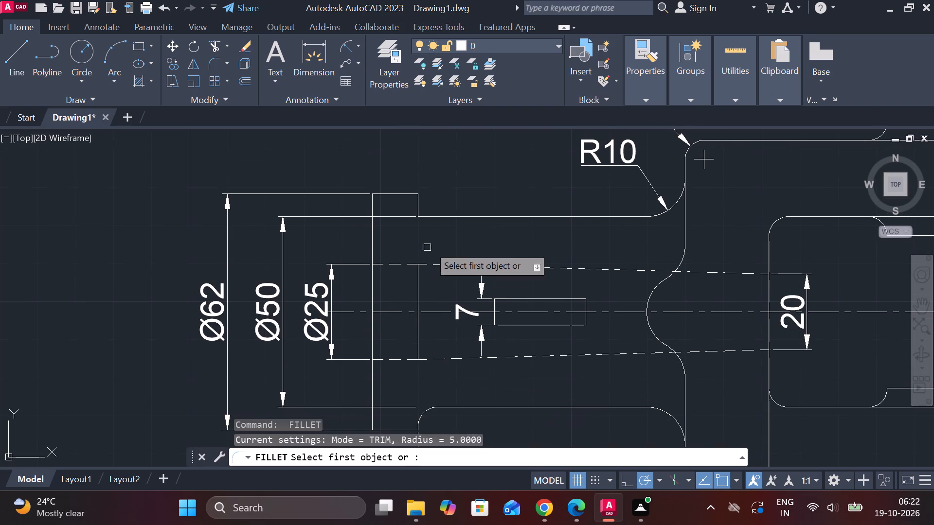
left_click(419, 207)
left_click(430, 214)
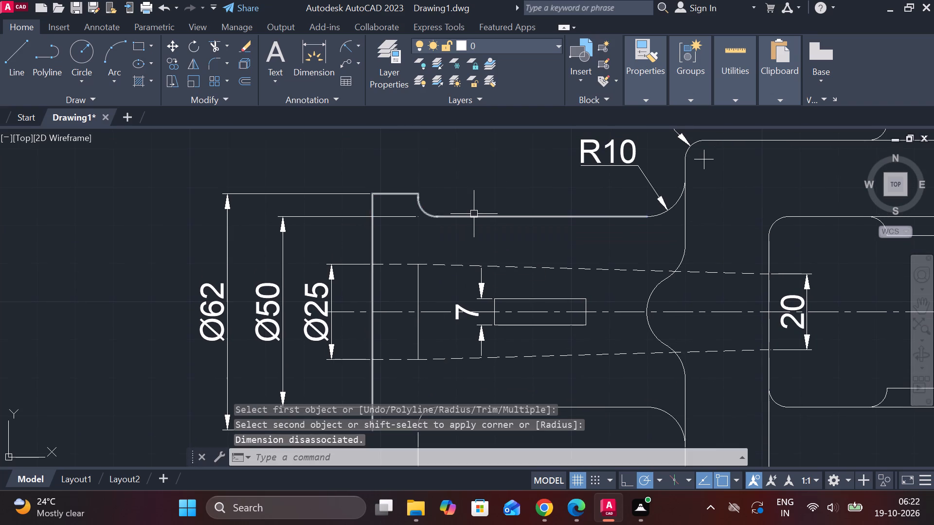
key("Escape")
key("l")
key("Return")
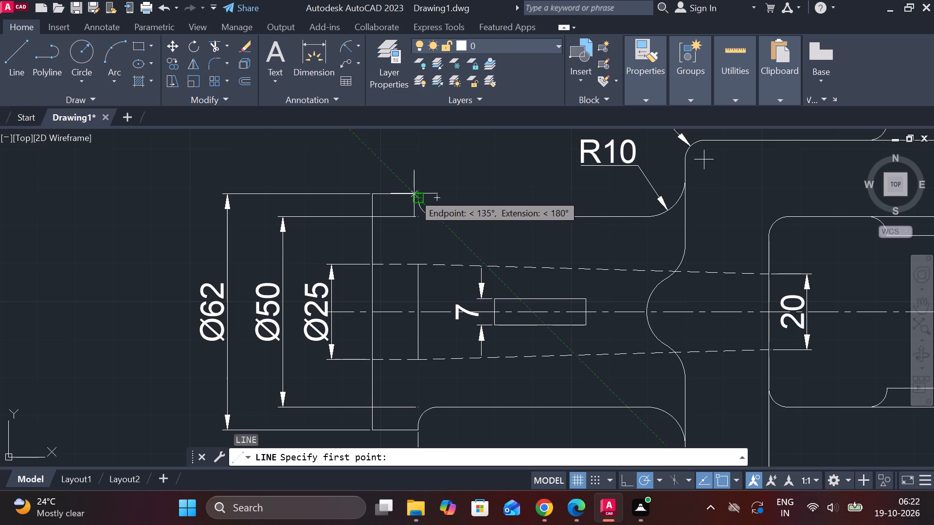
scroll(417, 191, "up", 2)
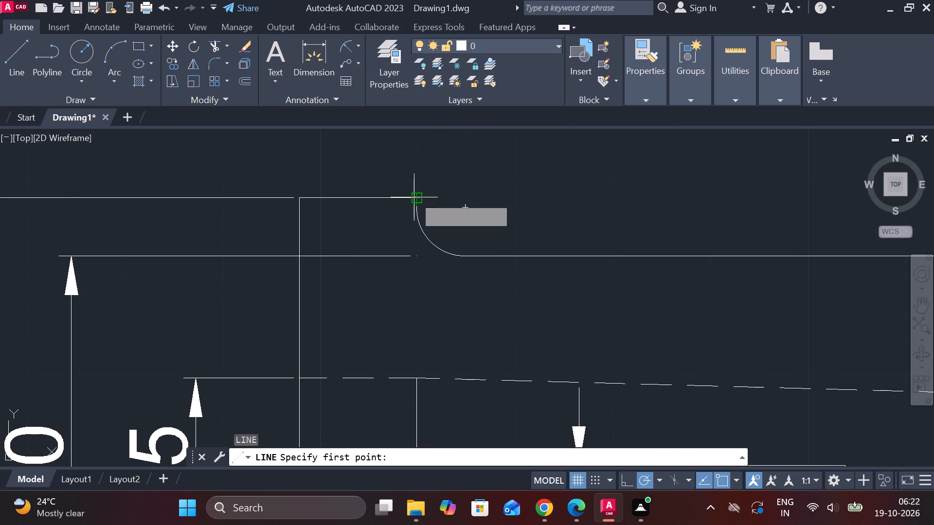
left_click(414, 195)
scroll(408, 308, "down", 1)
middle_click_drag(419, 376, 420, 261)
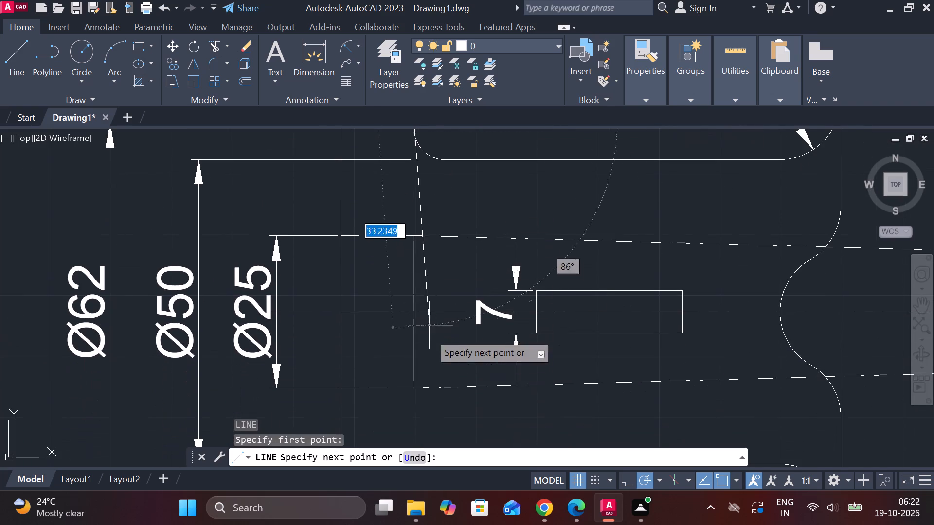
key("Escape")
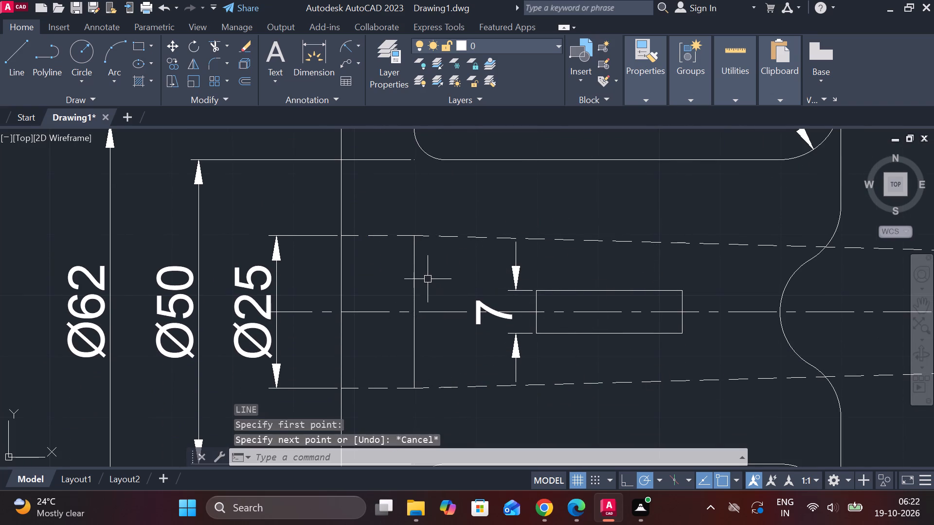
Extend the remaining vertical line of the collar face upward and downward to meet the collar's new fillets.
type("ex")
key("space")
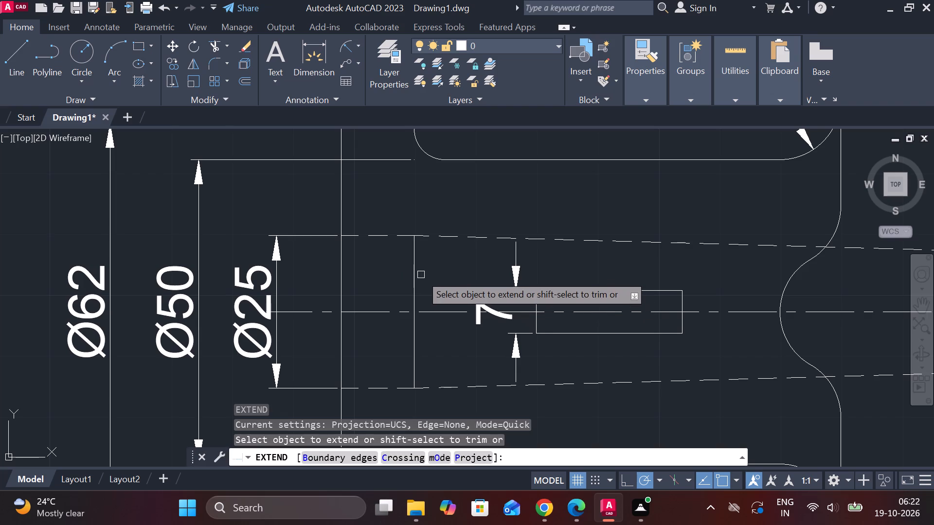
left_click(417, 269)
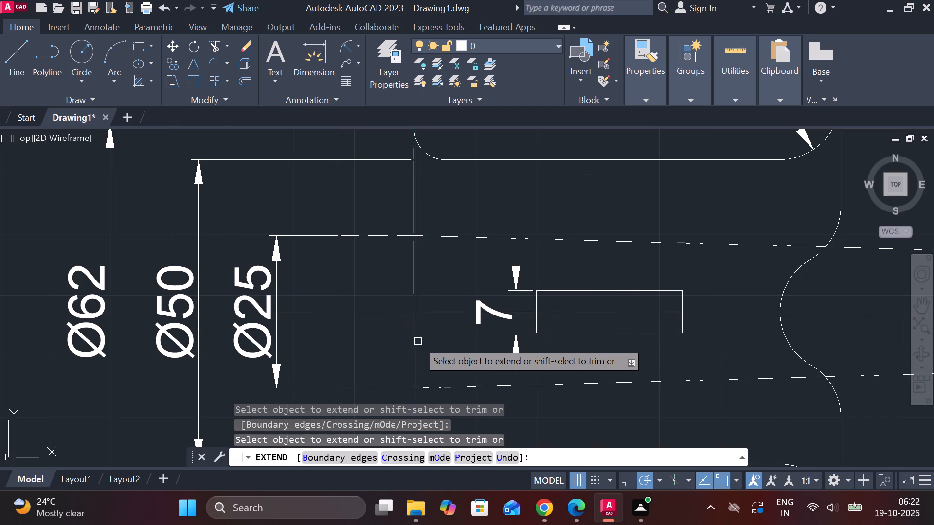
left_click(414, 341)
scroll(418, 336, "down", 2)
middle_click_drag(485, 398, 481, 345)
key("Escape")
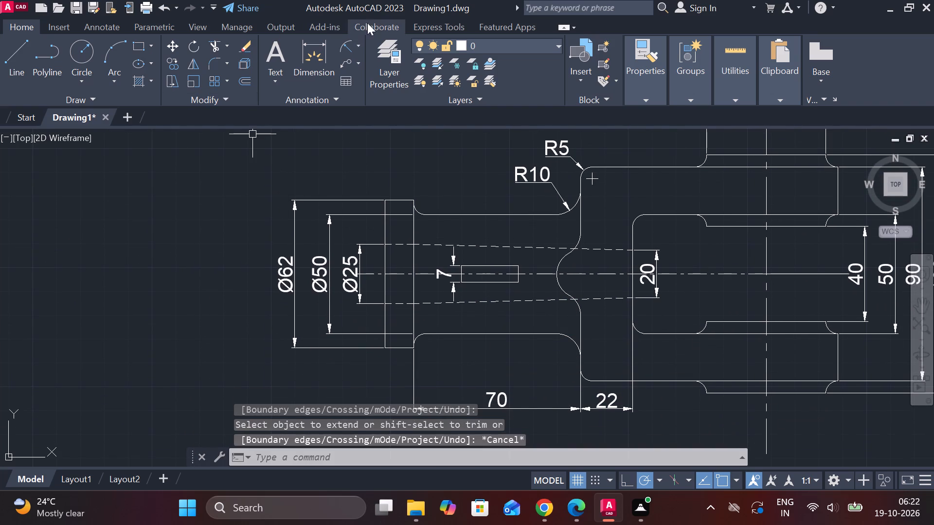
Add a radius dimension to the lower fillet between collar and shank, placing R5 below the shank edge.
left_click(343, 44)
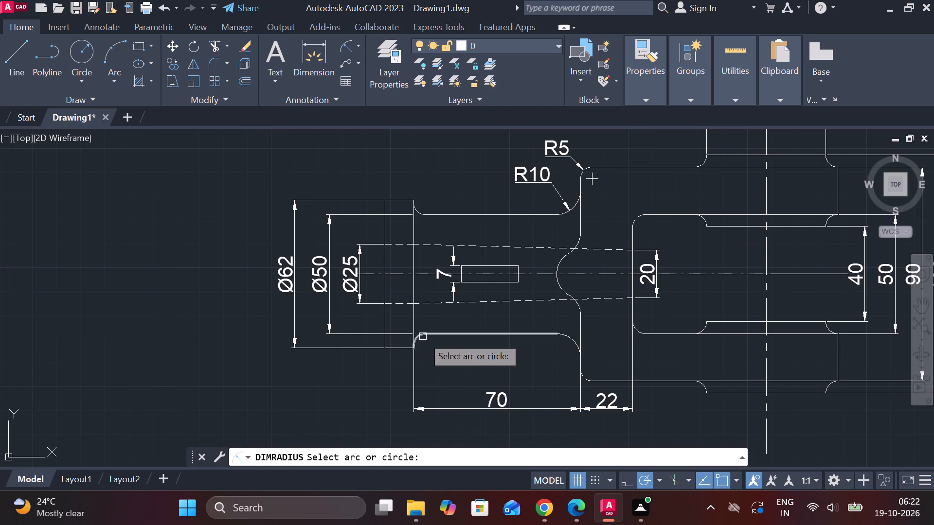
left_click(423, 336)
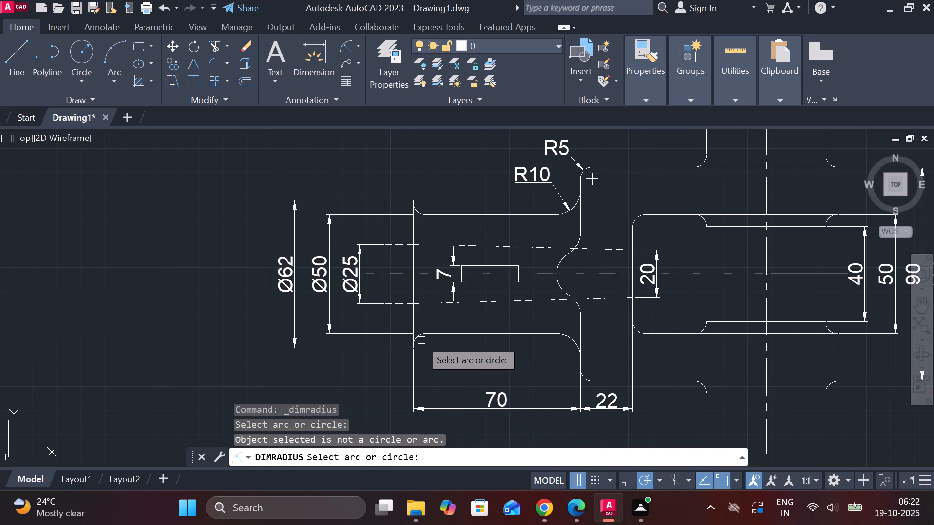
left_click(420, 338)
left_click(425, 347)
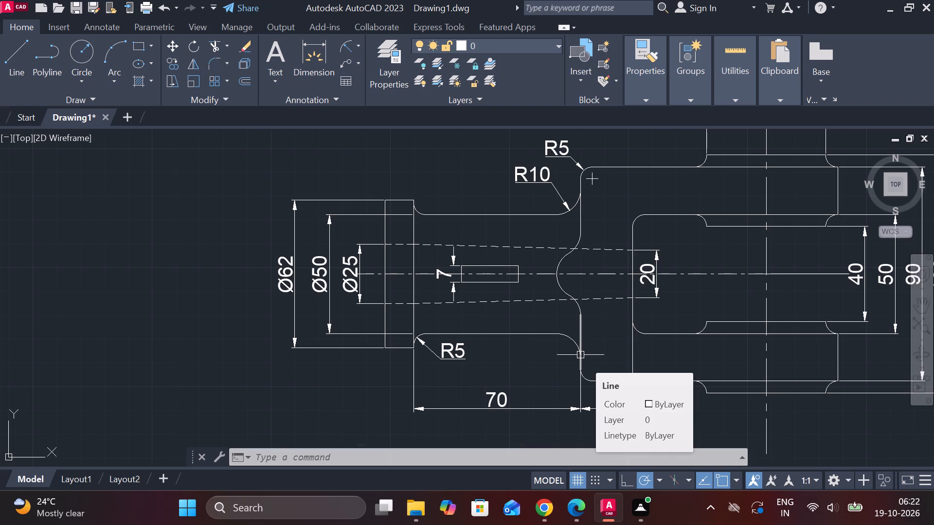
Add a radius dimension to the upper inner corner fillet of the fork slot, placing R5 above the corner.
middle_click_drag(631, 302, 500, 339)
left_click_drag(500, 340, 514, 171)
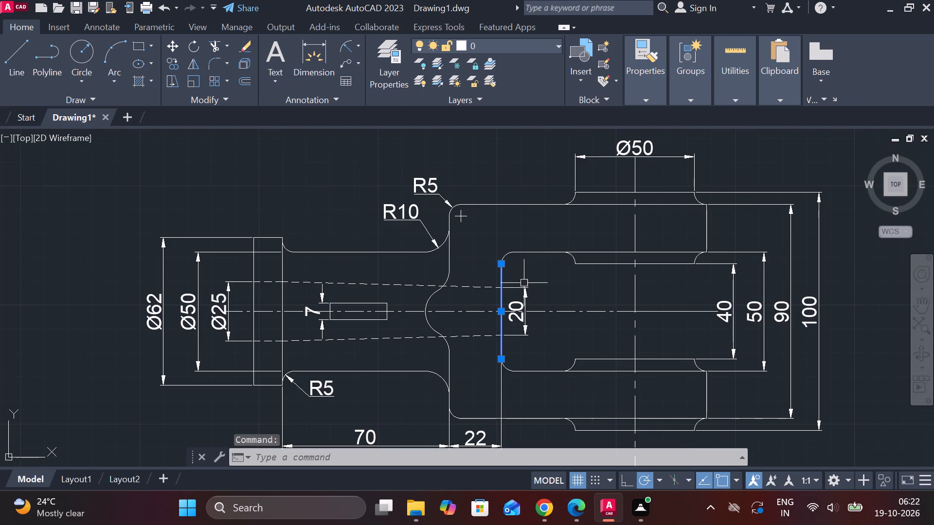
scroll(524, 283, "up", 1)
key("Escape")
key("space")
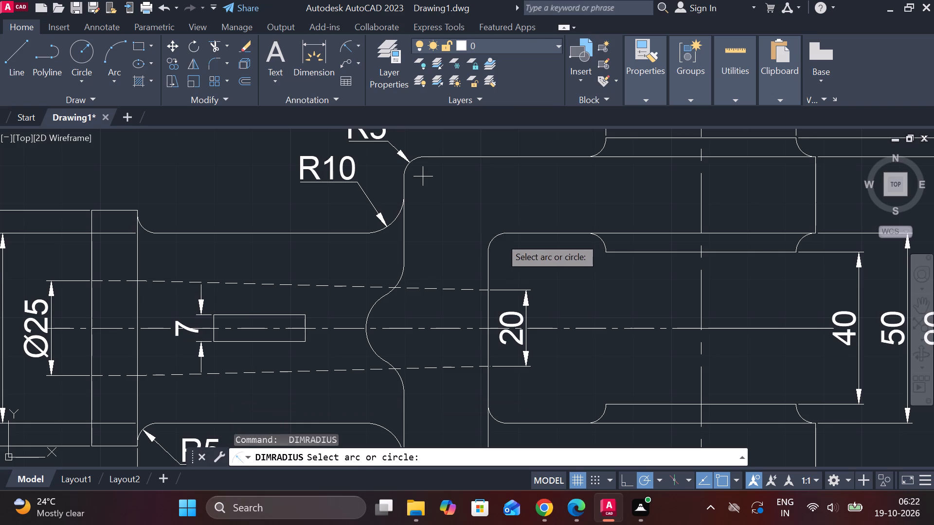
left_click(500, 237)
left_click(500, 213)
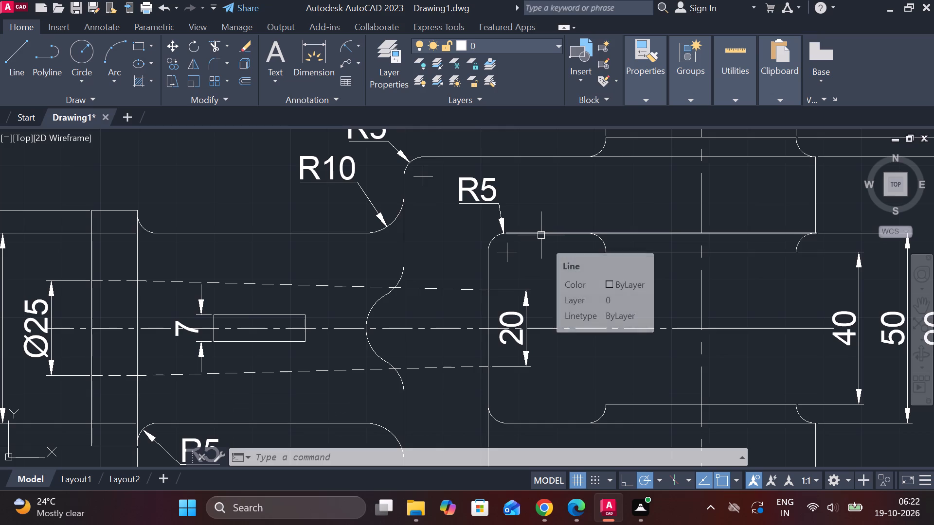
Draw a closed rectangle of lines, 100 wide and 76 high, in the empty space beside the upper fork view.
middle_click_drag(571, 266, 493, 257)
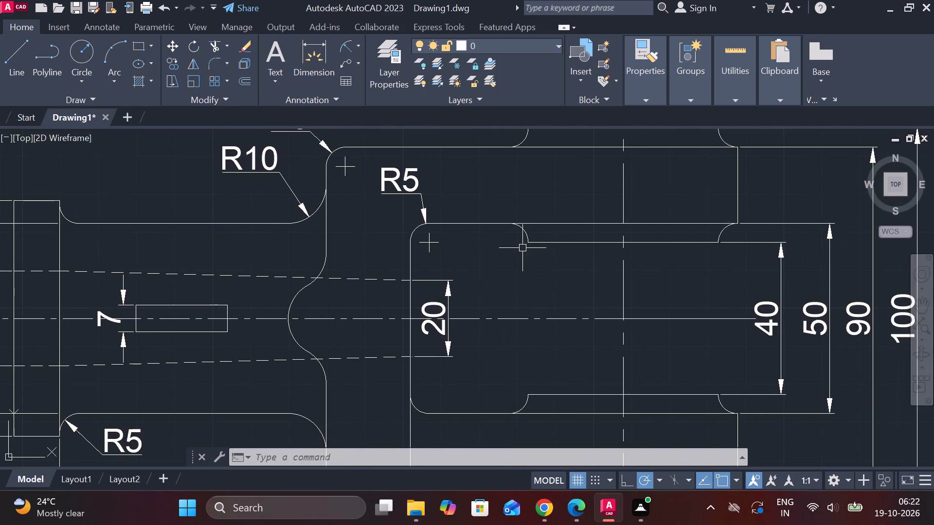
scroll(562, 262, "down", 1)
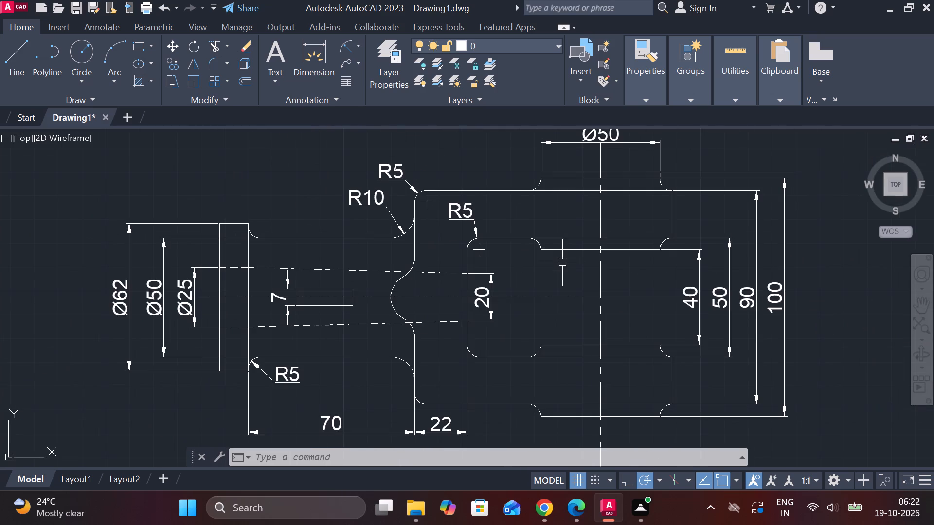
middle_click_drag(568, 264, 528, 257)
scroll(532, 256, "down", 1)
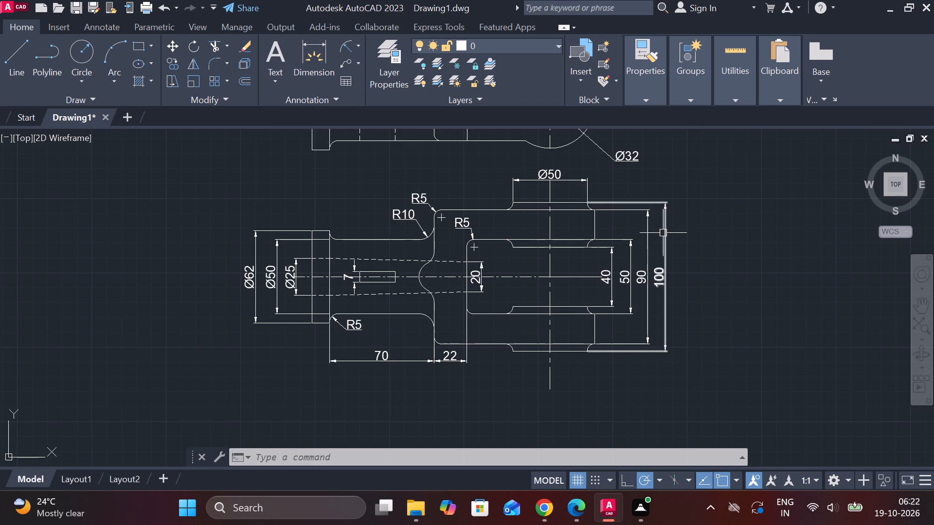
middle_click_drag(712, 212, 540, 301)
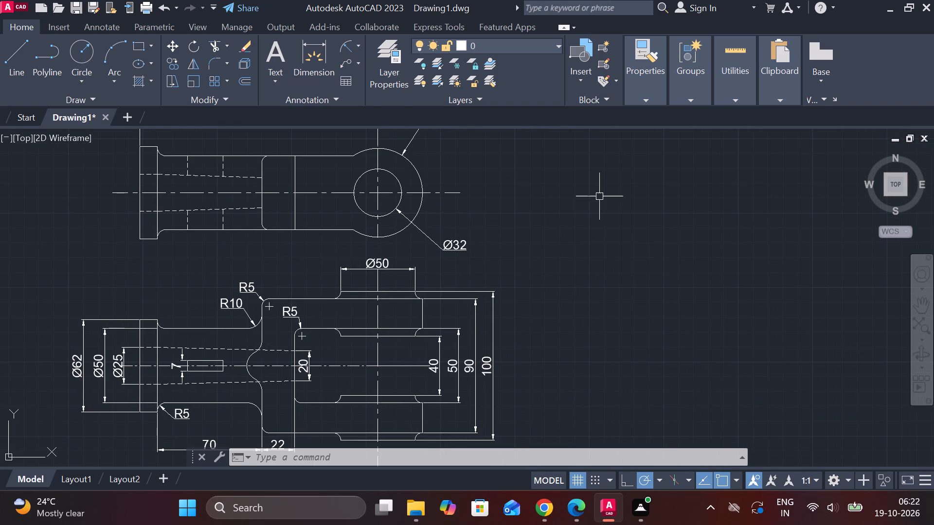
middle_click_drag(621, 196, 541, 261)
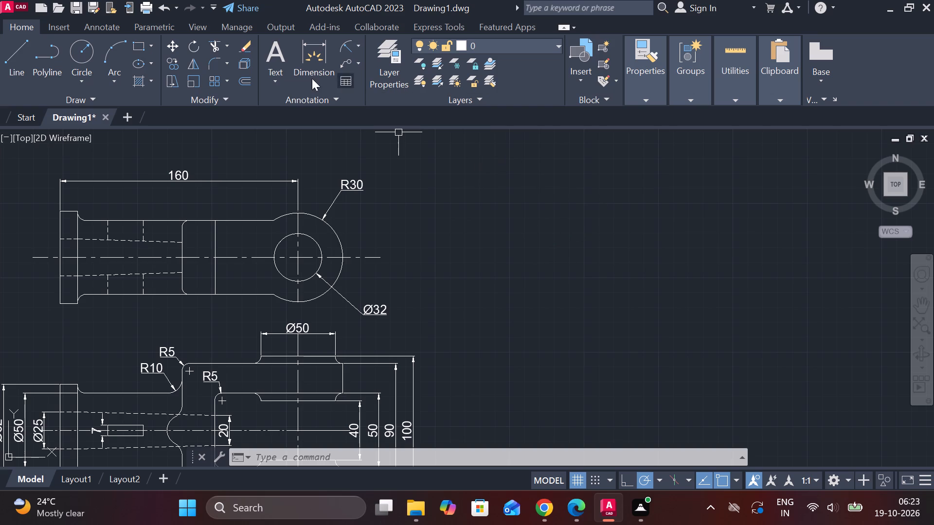
key("l")
key("Return")
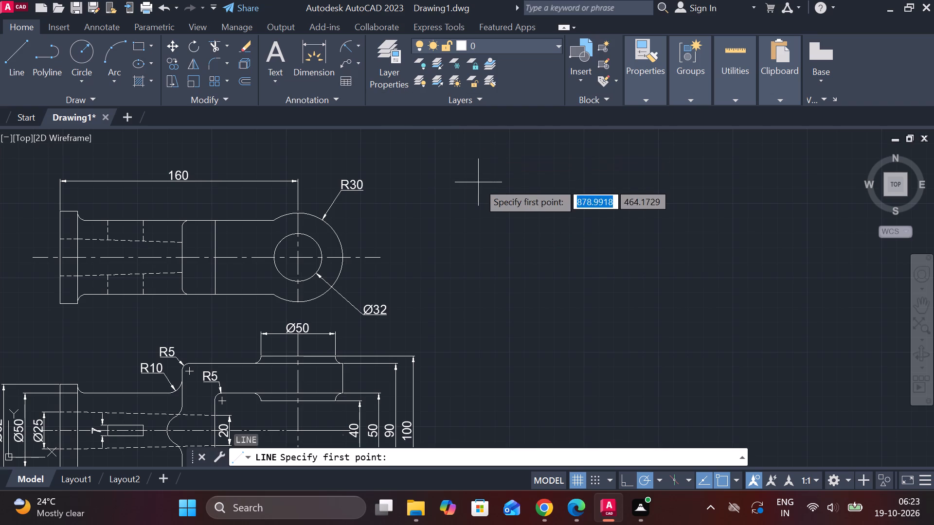
left_click(478, 182)
type("100")
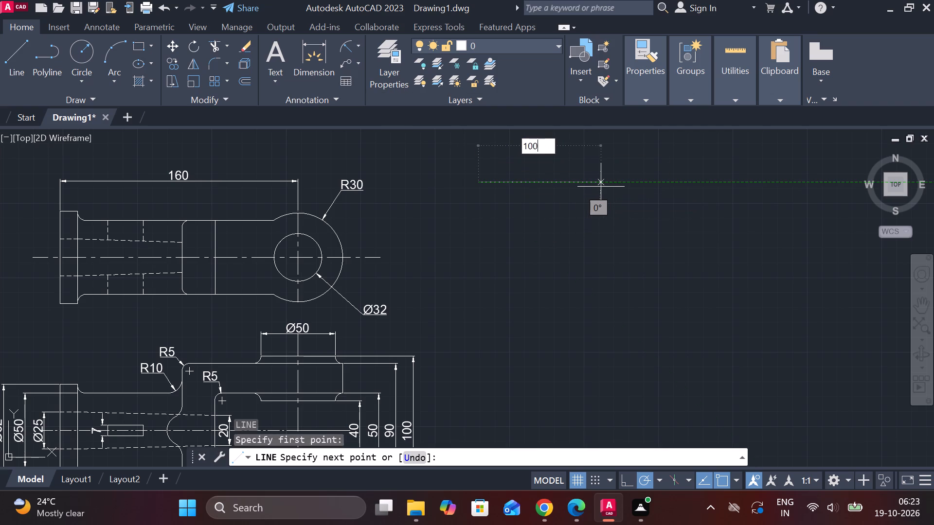
key("Return")
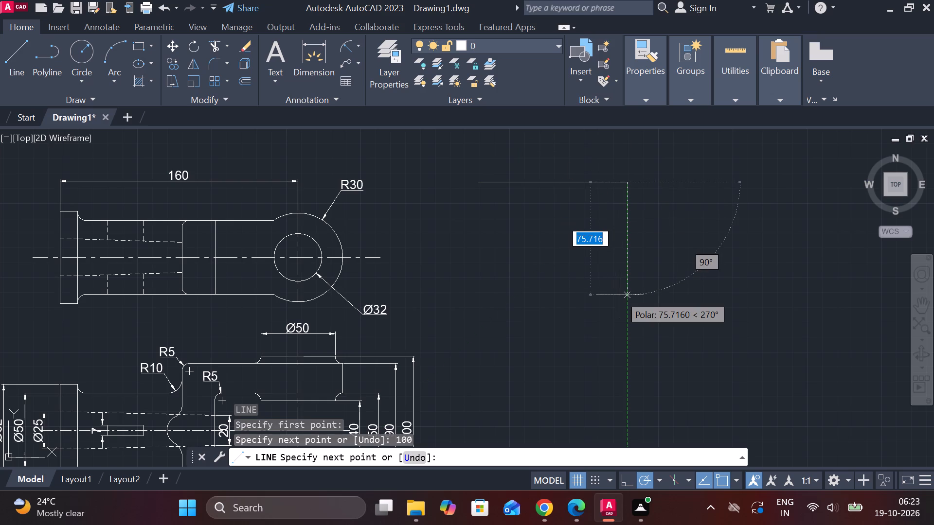
type("76")
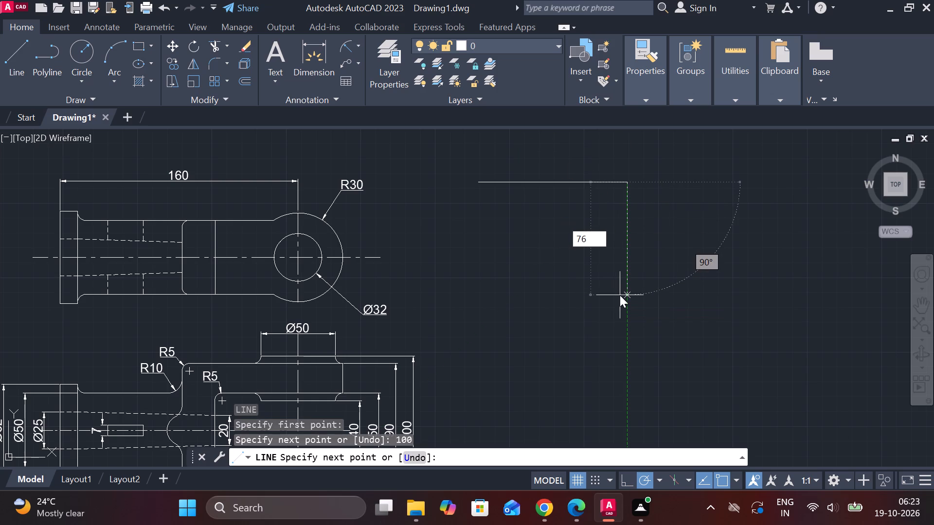
key("space")
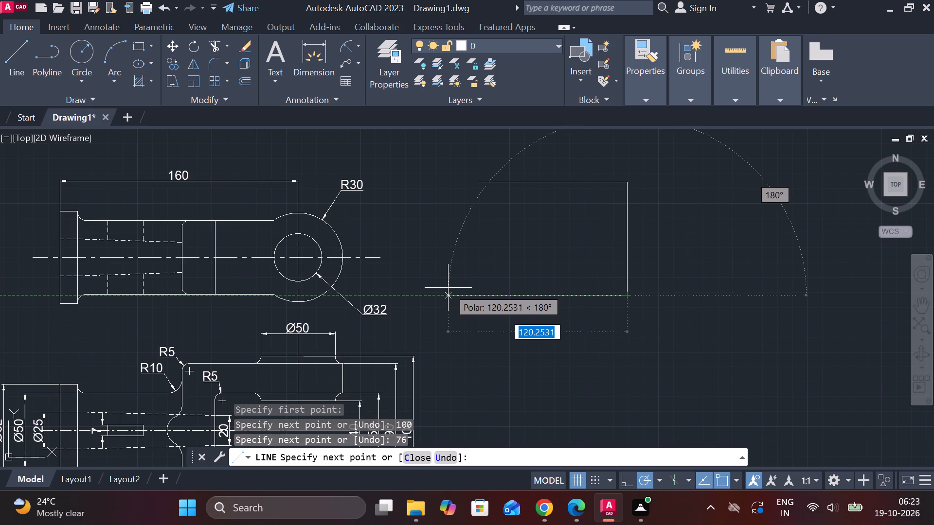
type("100")
key("Return")
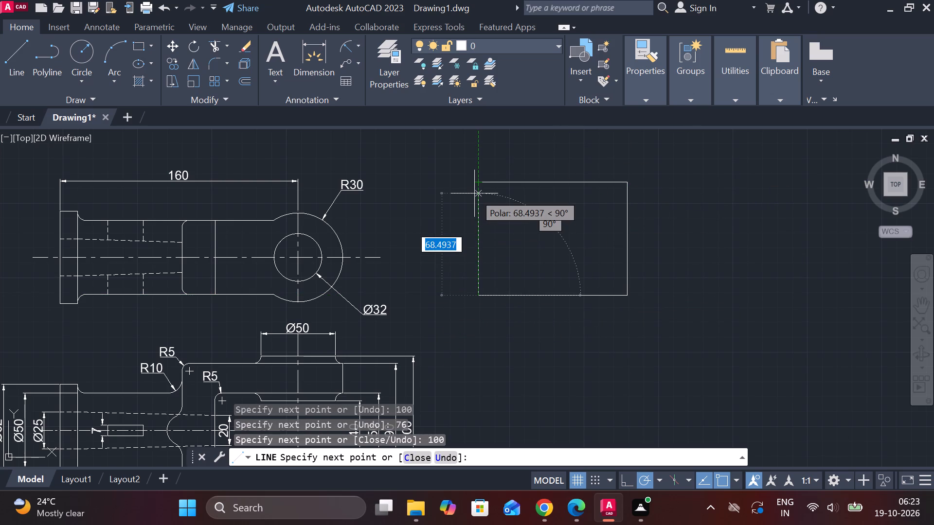
type("76")
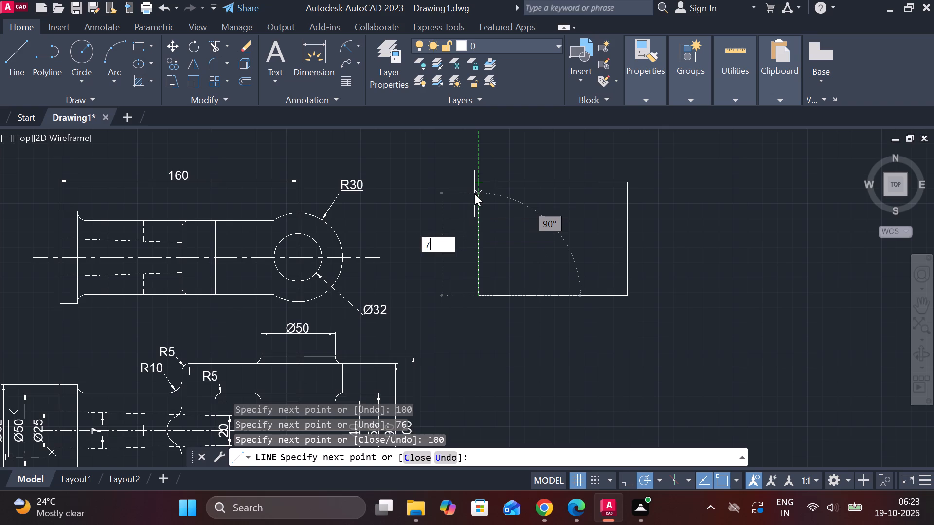
key("Return")
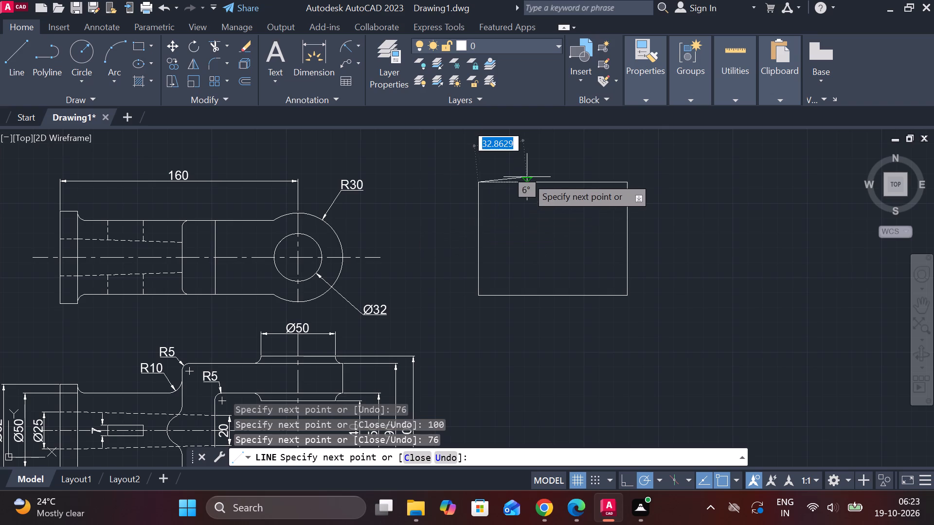
key("Escape")
Offset the rectangle's top and bottom edges inward by 6.
left_click(552, 185)
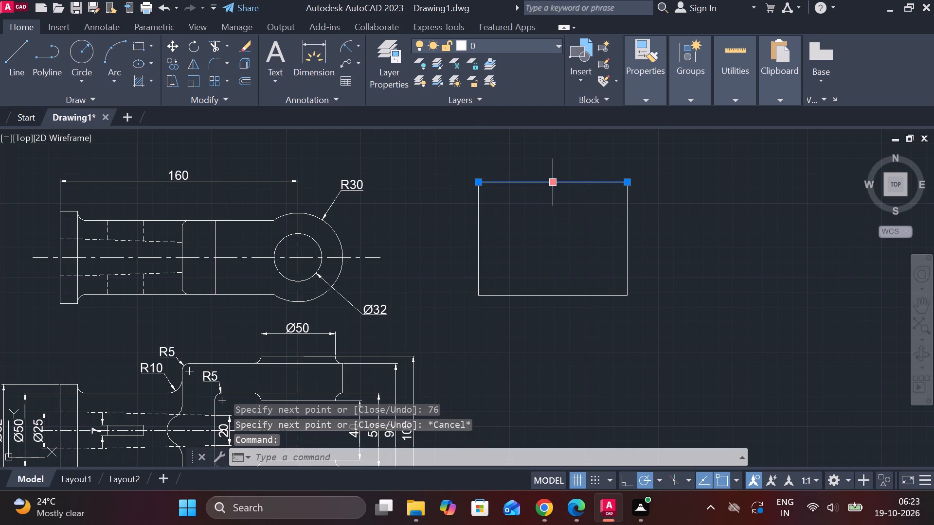
key("o")
key("Return")
key("Return")
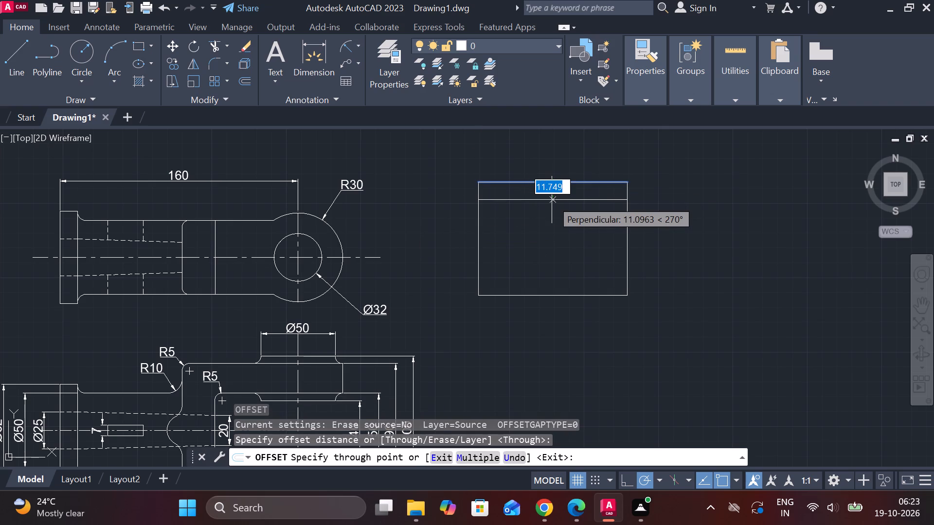
key("6")
key("Return")
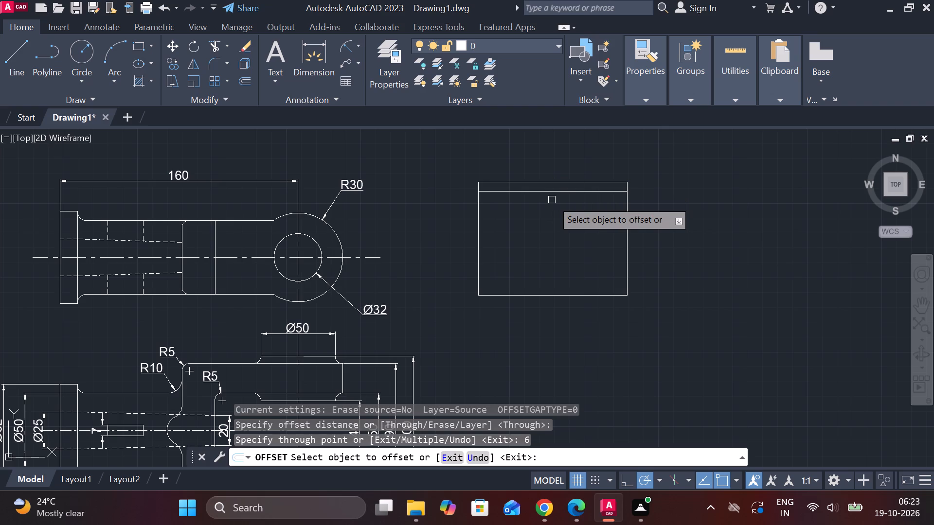
left_click(565, 296)
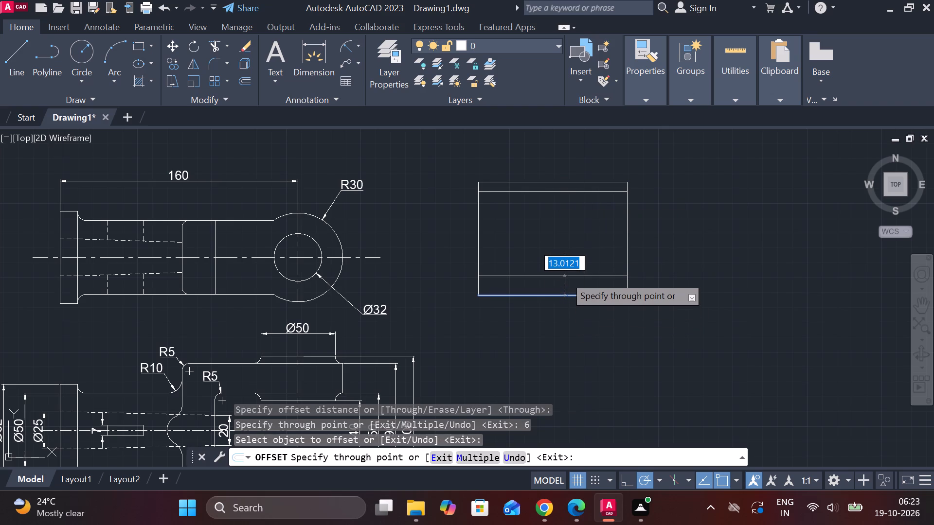
type("6")
key("space")
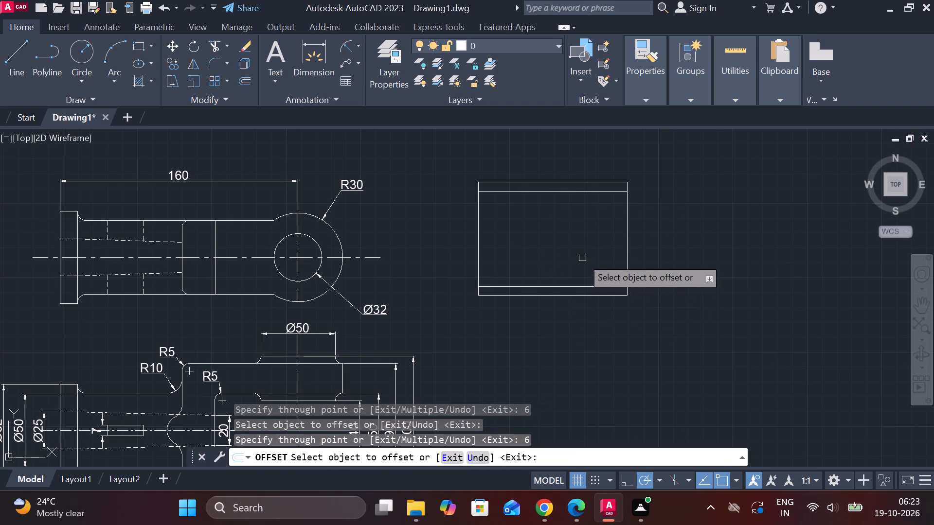
key("Escape")
Draw a circle of diameter 25 at the centre of the rectangle.
type("c")
key("space")
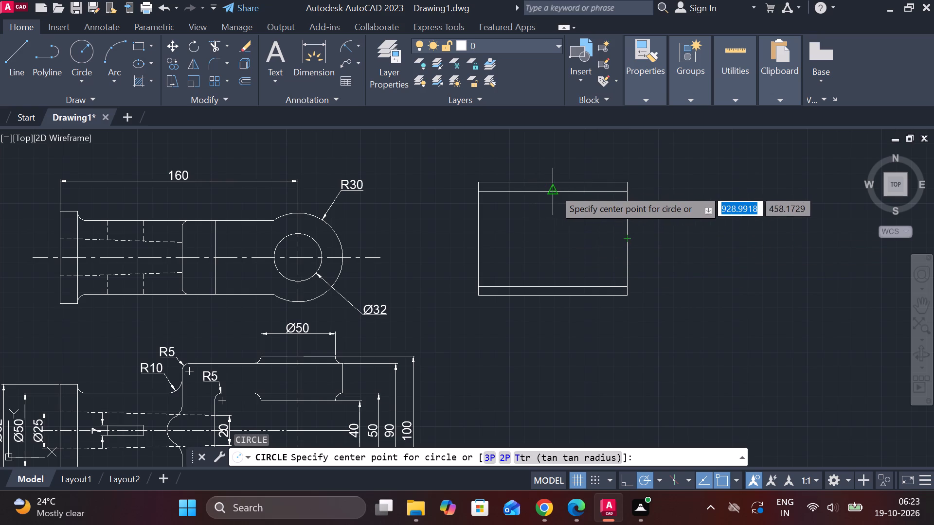
left_click(553, 238)
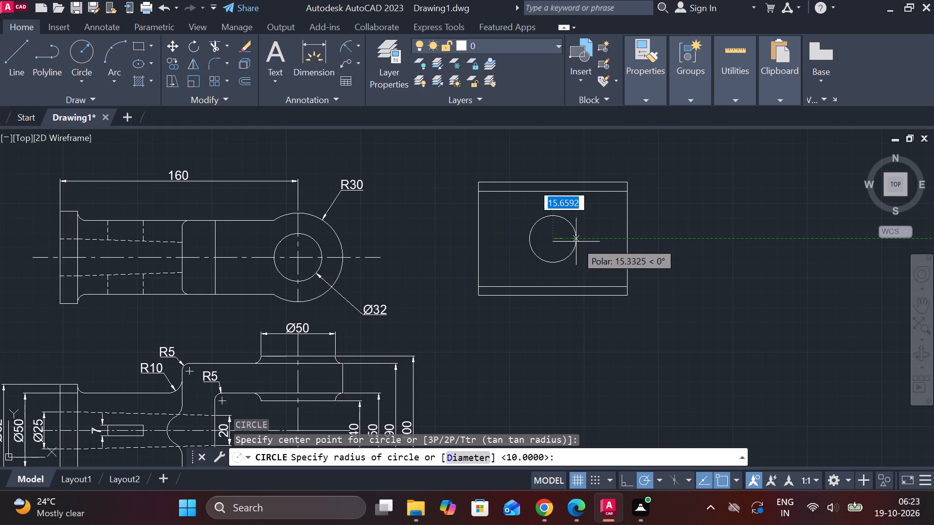
type("d")
key("space")
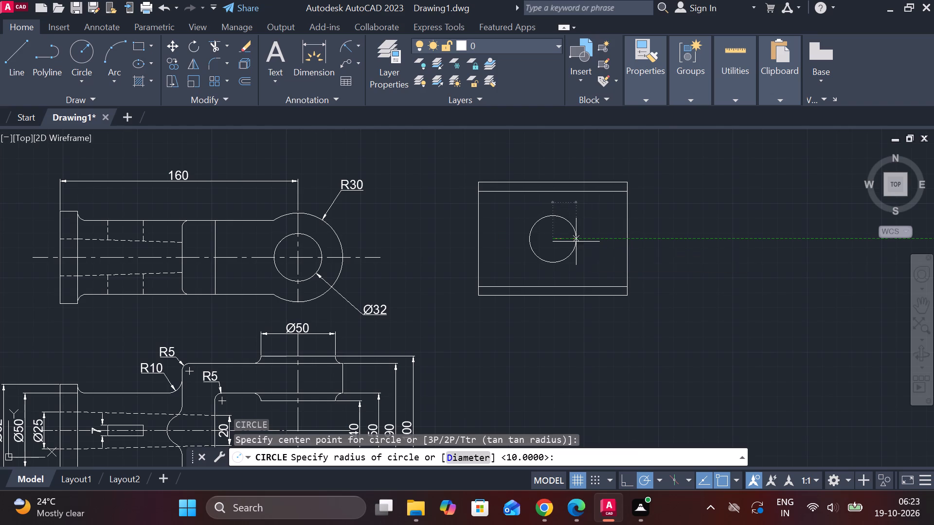
type("25")
key("space")
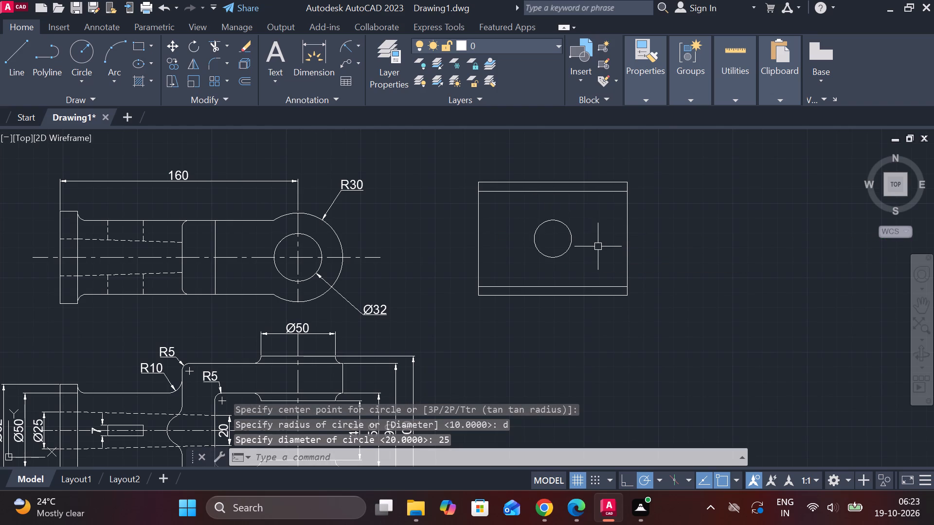
Draw a concentric circle of diameter 50 around the 25-diameter circle.
type("c")
key("space")
left_click(553, 240)
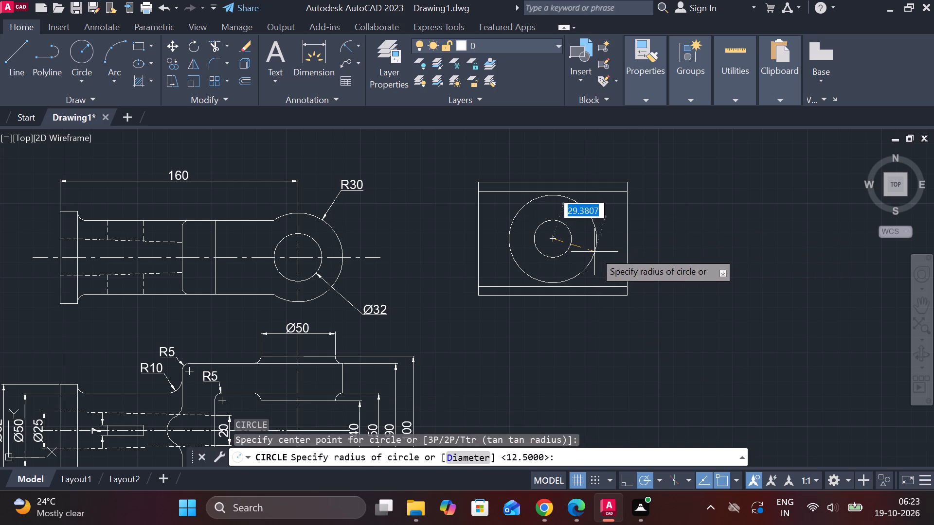
type("d")
key("space")
type("50")
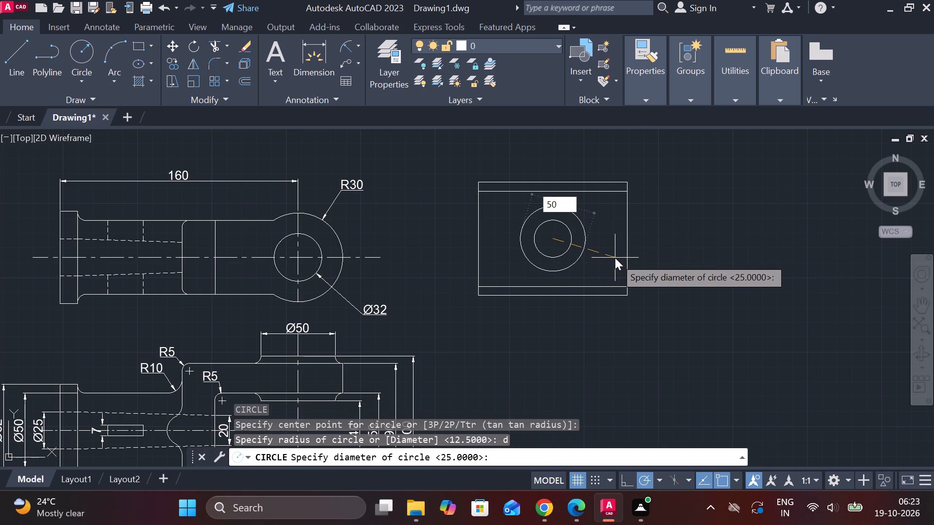
key("Return")
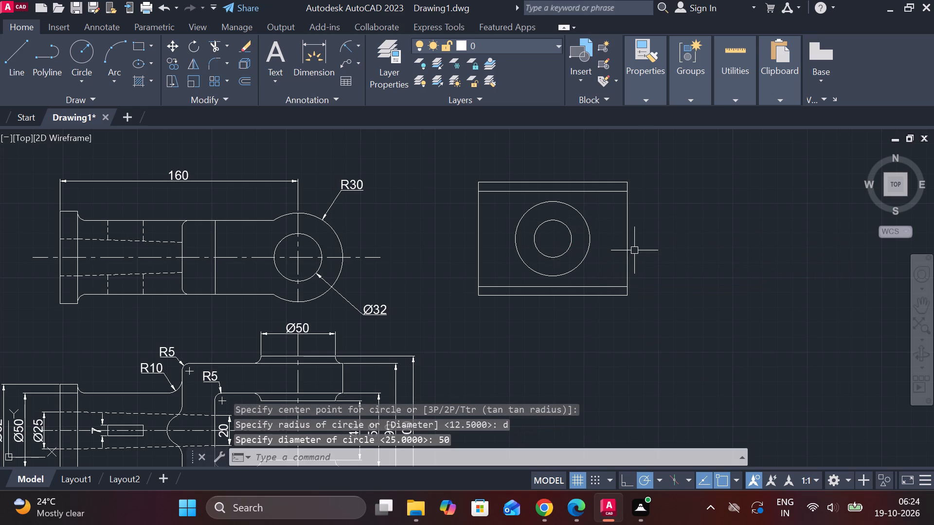
key("Escape")
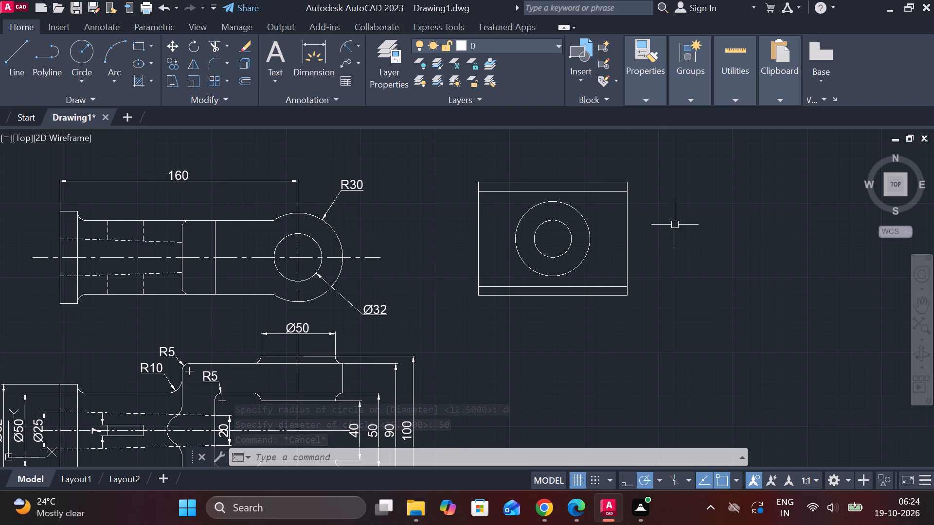
Draw a horizontal line about 138 long, starting 22.5 above the right edge's midpoint and running past the rectangle's left edge.
key("l")
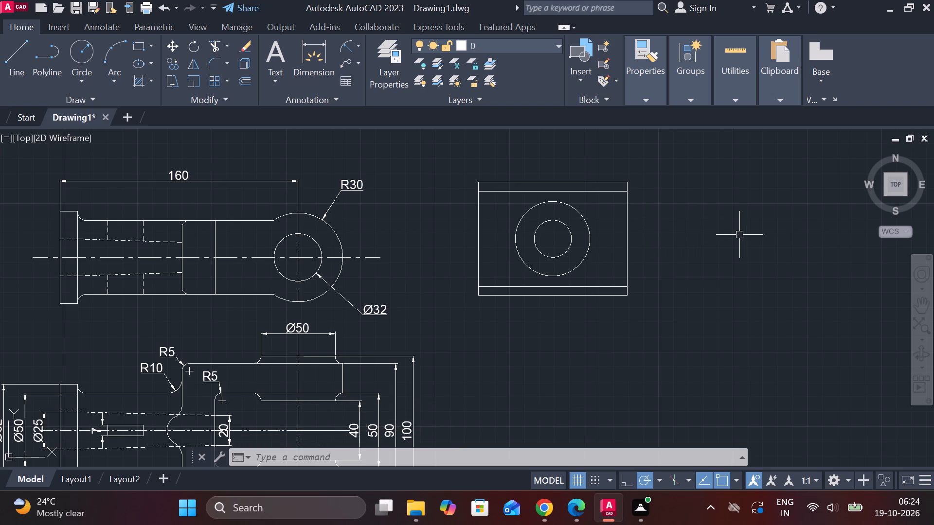
key("space")
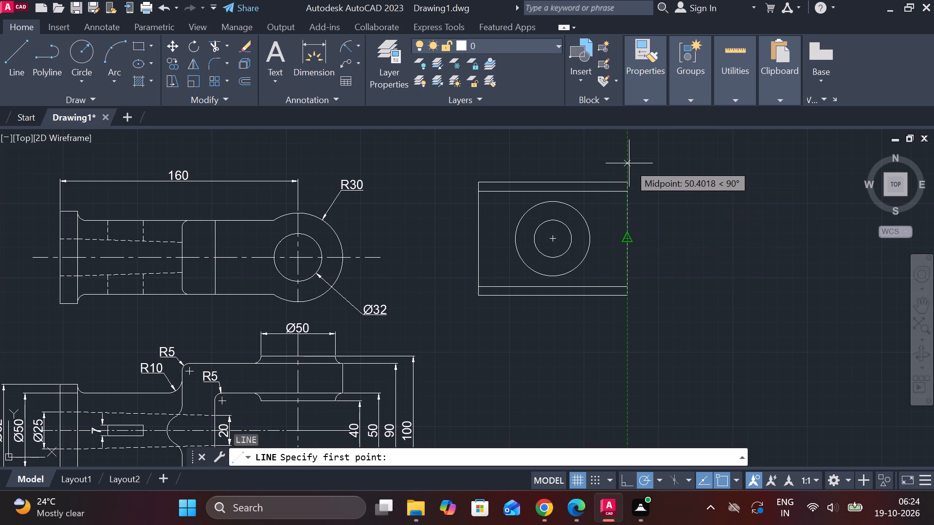
type("22.")
key("5")
key("Return")
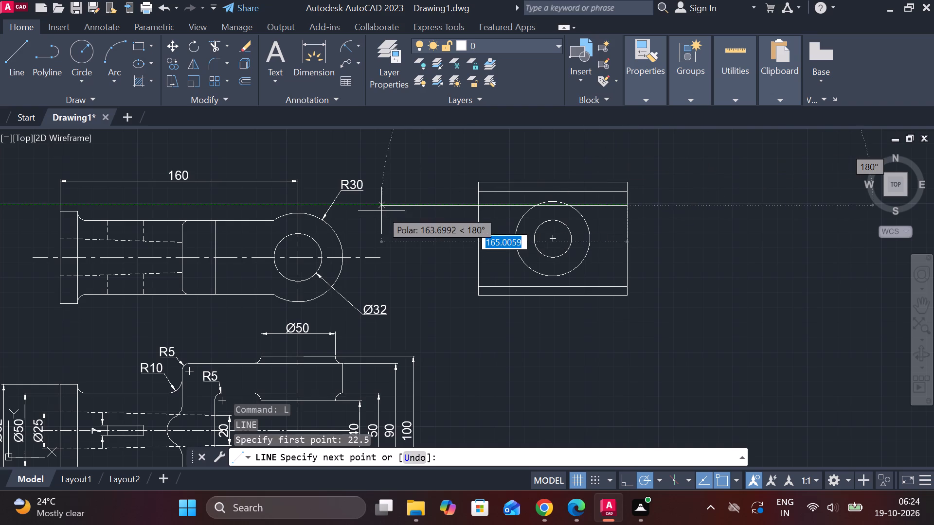
left_click(422, 209)
key("Escape")
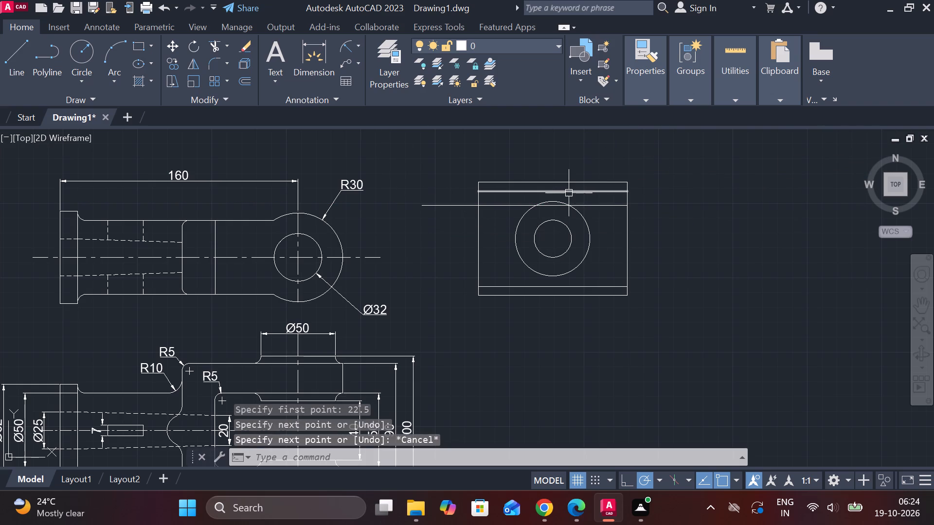
Draw a horizontal line starting 22.5 below the left edge's midpoint and running past the rectangle's right edge.
key("l")
key("Return")
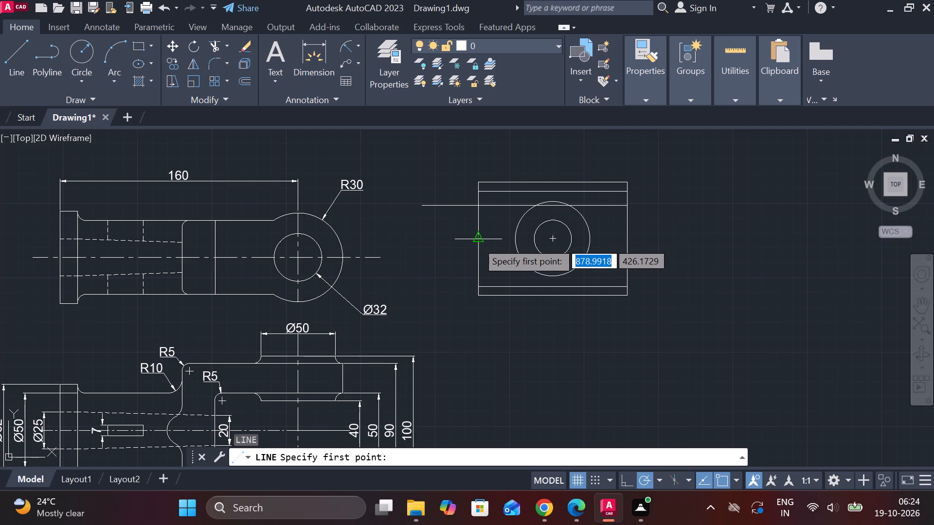
type("22g.")
key("BackSpace")
key("BackSpace")
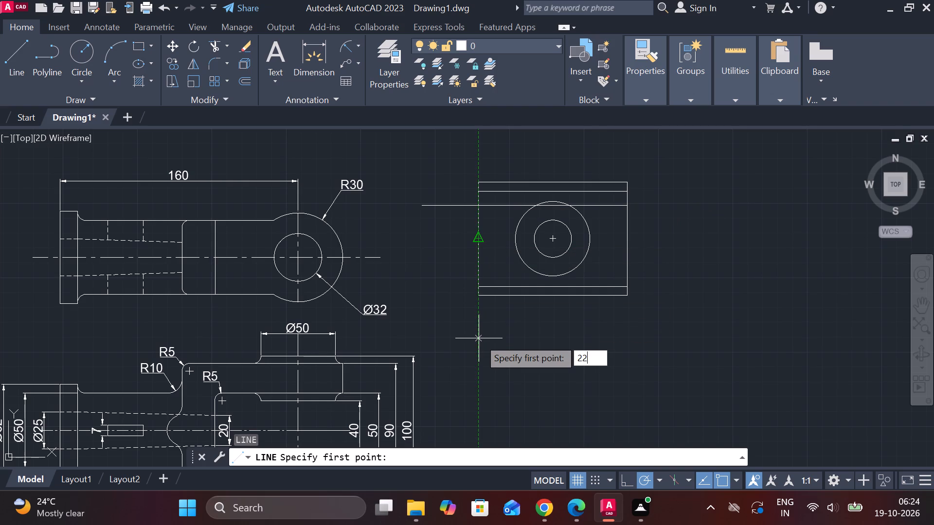
key("period")
key("5")
key("Return")
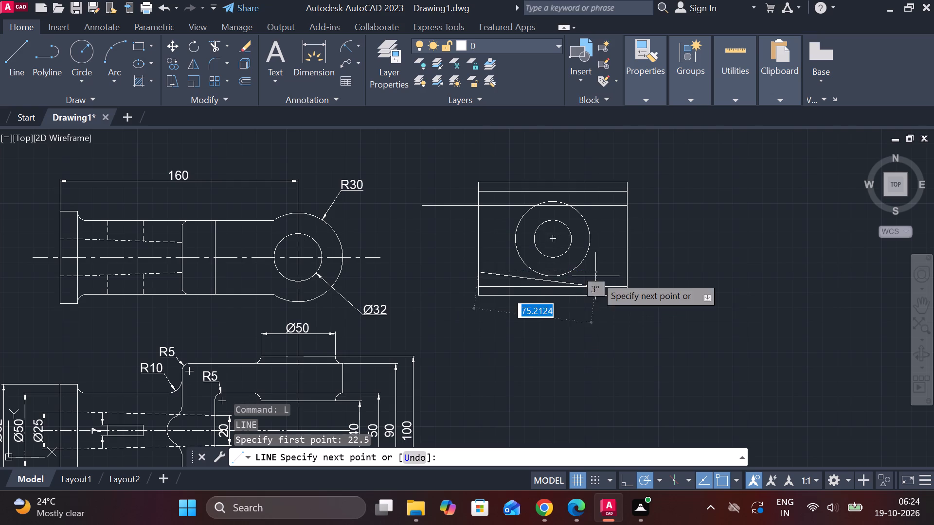
left_click(657, 268)
key("Escape")
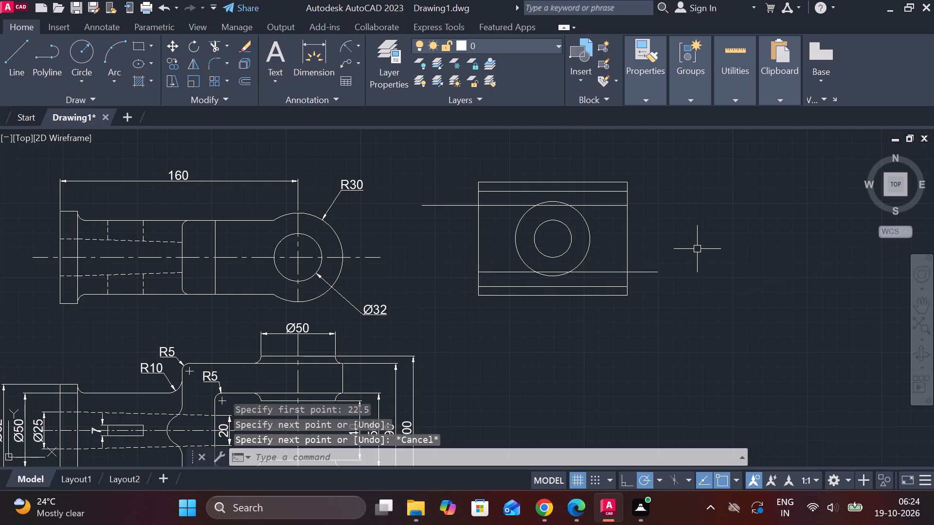
Trim the ends of the two horizontal lines that overhang the rectangle's left and right edges.
type("tr")
key("space")
left_click(649, 270)
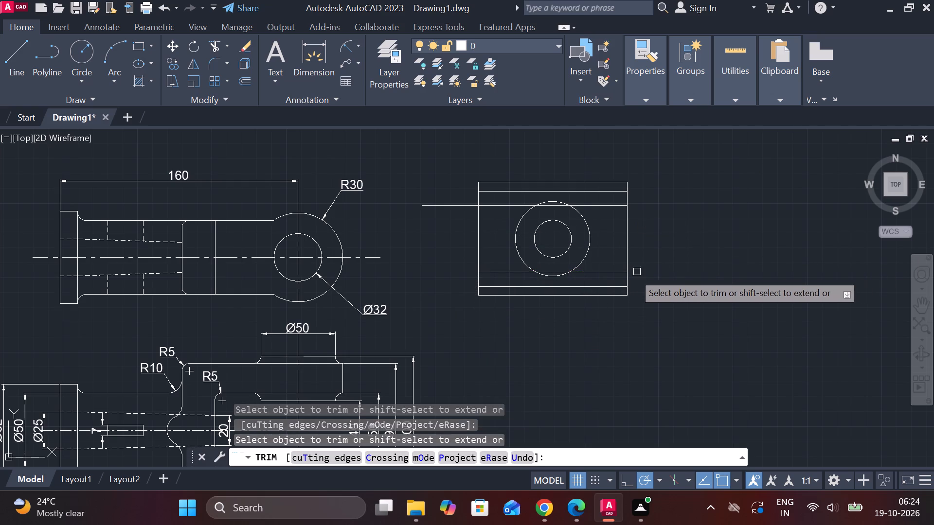
left_click(455, 201)
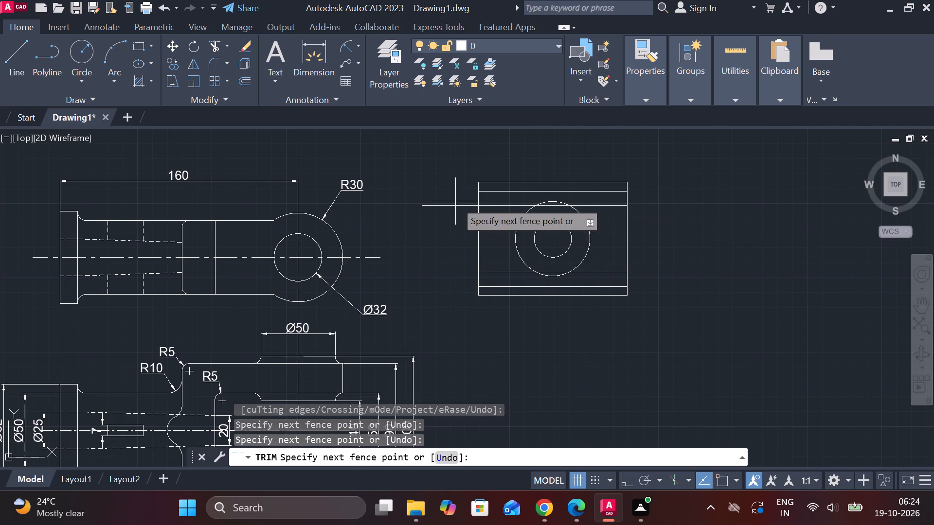
left_click(456, 224)
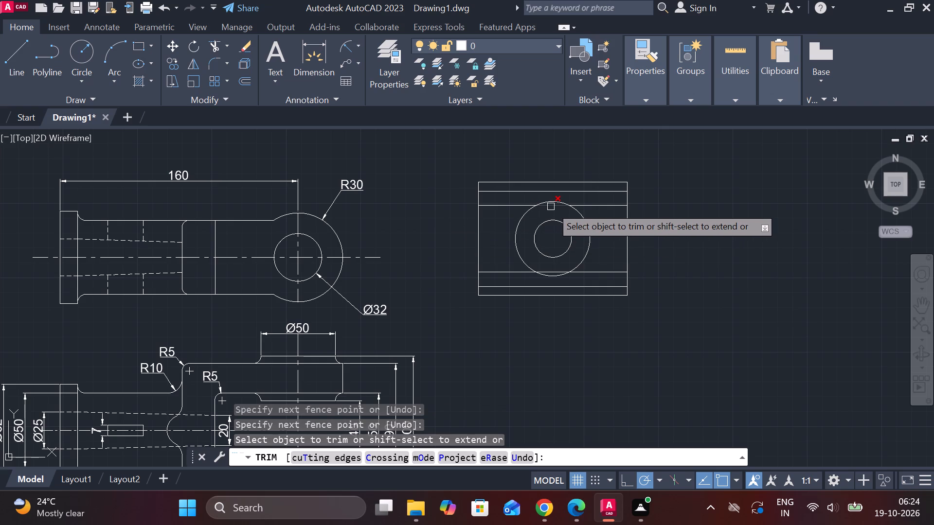
Trim the 50-diameter circle's top and bottom arcs beyond the two inner horizontal lines, and the line segments inside that circle.
scroll(549, 198, "up", 3)
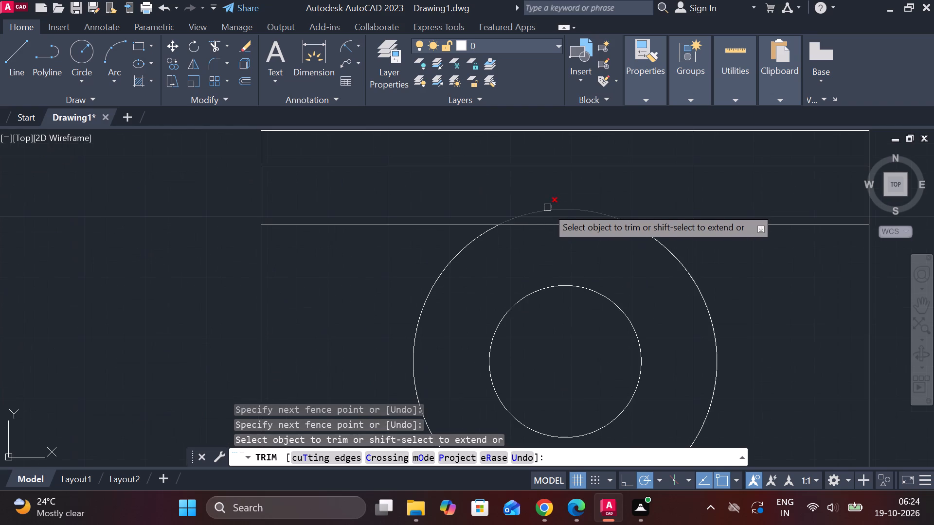
left_click(547, 208)
left_click(539, 222)
scroll(576, 238, "down", 2)
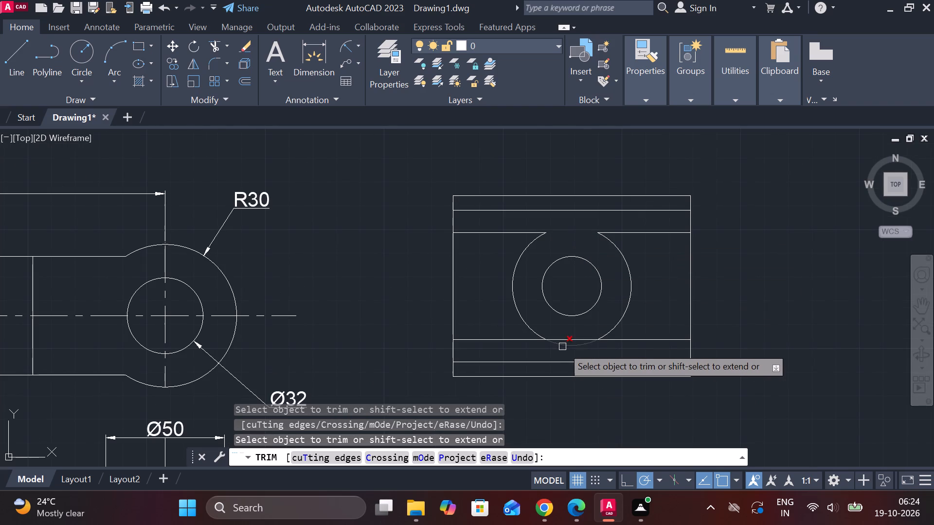
left_click(562, 347)
left_click(563, 339)
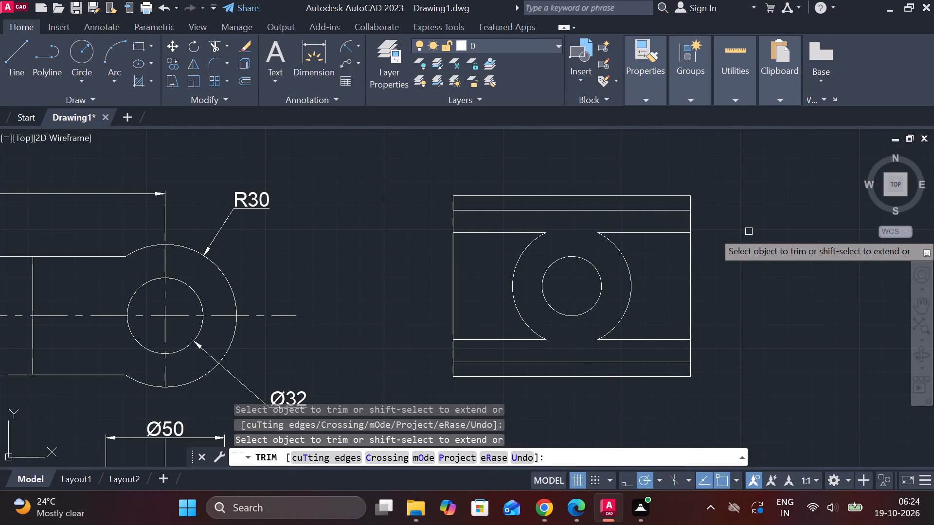
key("Escape")
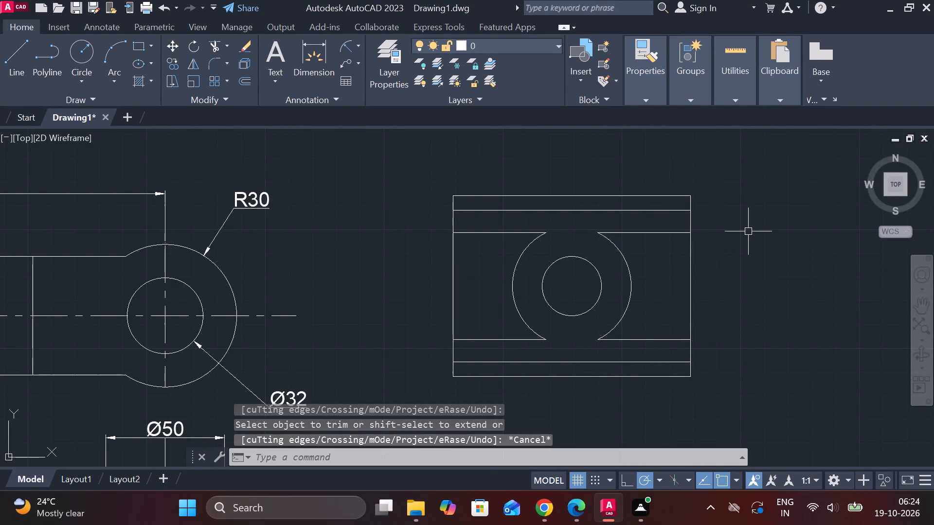
Fillet the four corners where the inner horizontal lines meet the two remaining large arcs with radius 6.
type("f r")
key("space")
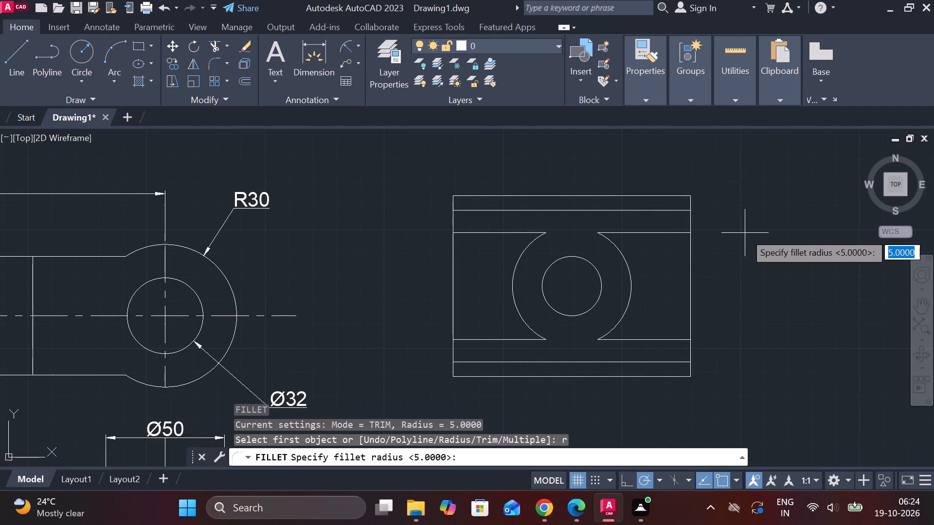
key("6")
key("Return")
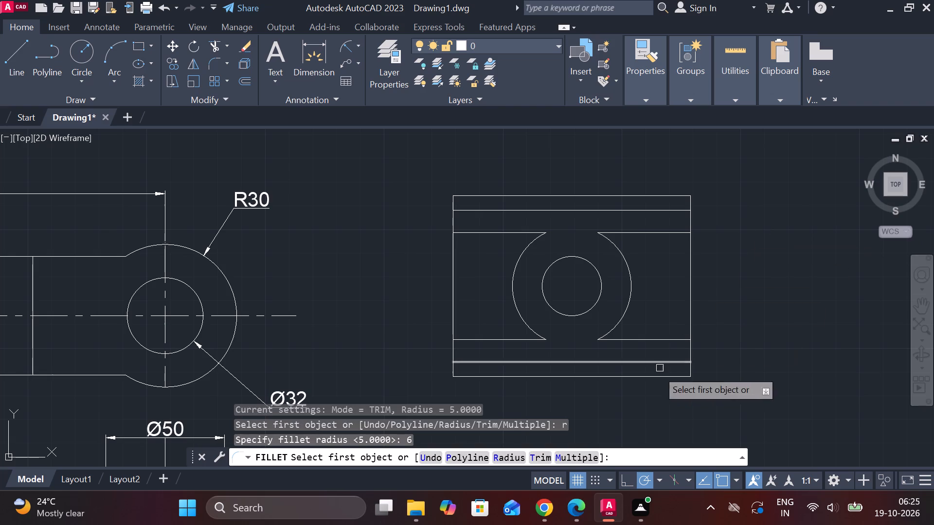
left_click(587, 455)
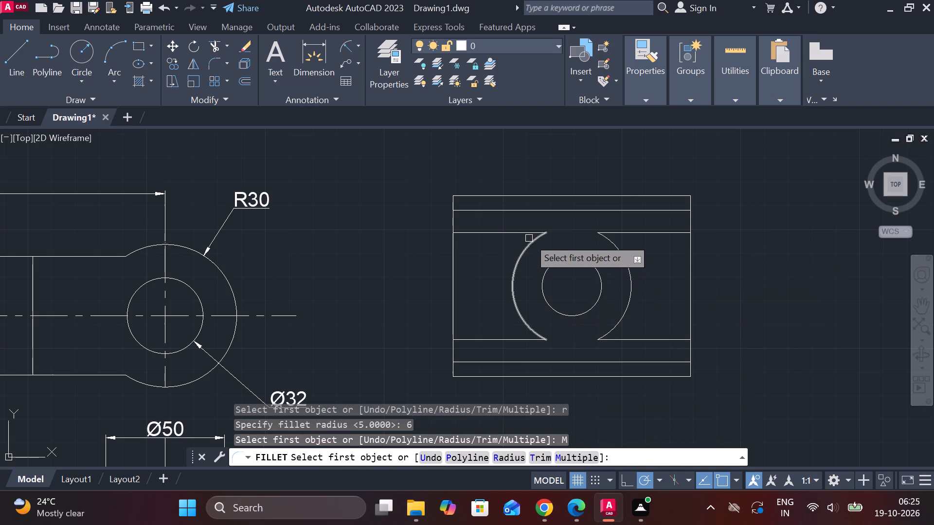
left_click(526, 235)
left_click(531, 245)
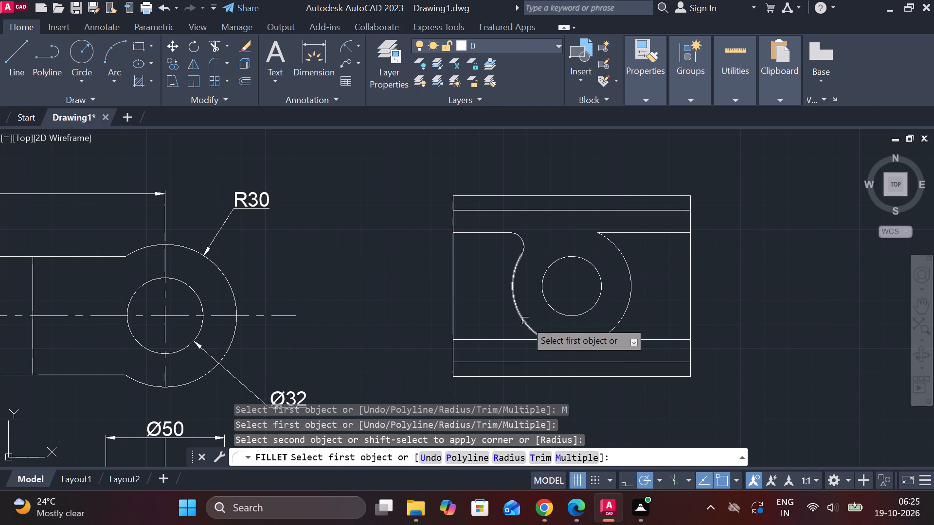
left_click(525, 324)
left_click(526, 342)
left_click(612, 330)
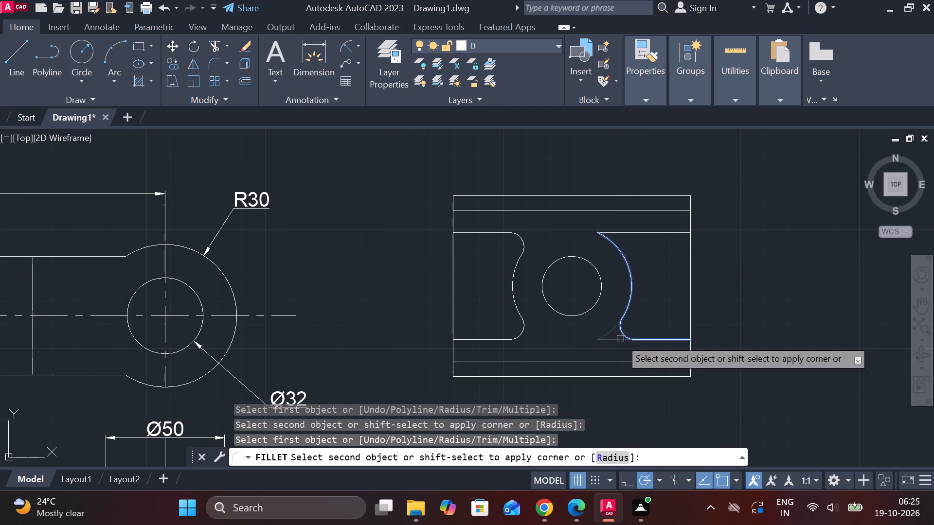
left_click(620, 339)
left_click(635, 236)
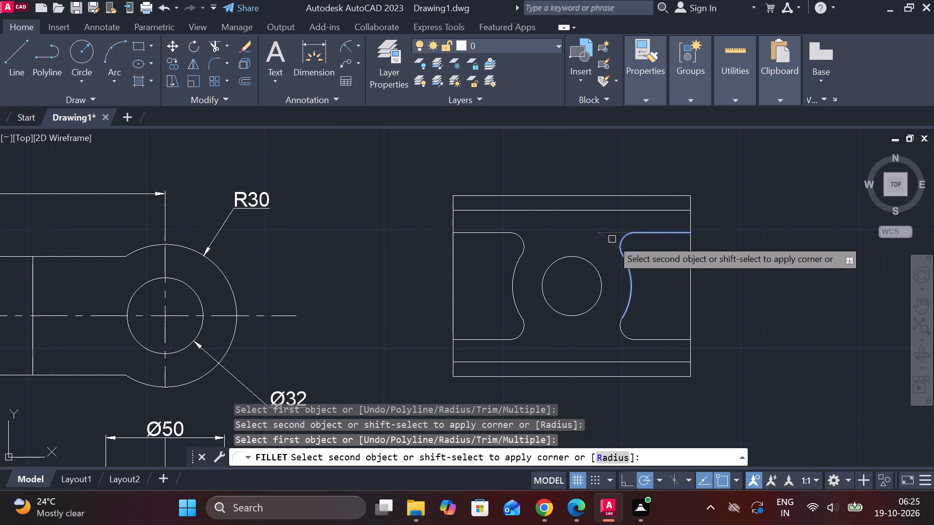
left_click(612, 239)
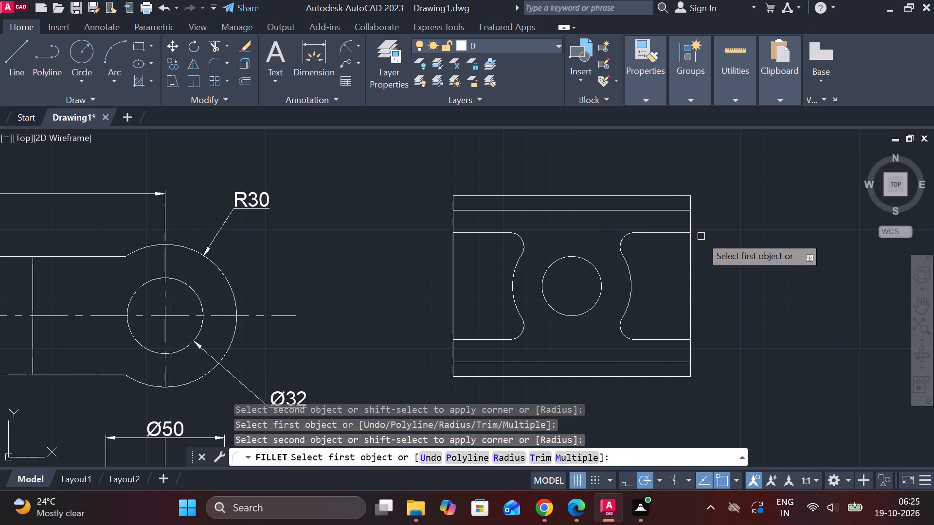
key("Escape")
Add a diameter dimension to the left large arc, placing its text beside the arc's lower end.
left_click(358, 43)
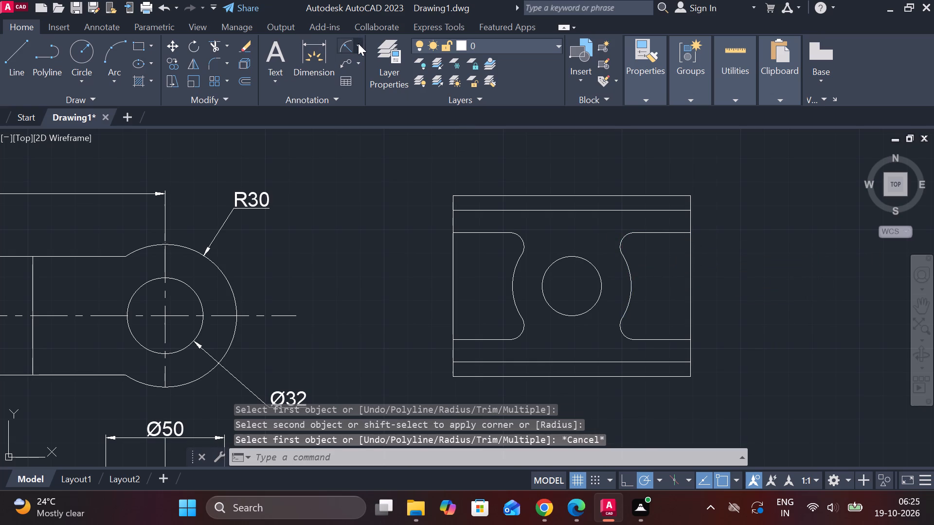
left_click(368, 218)
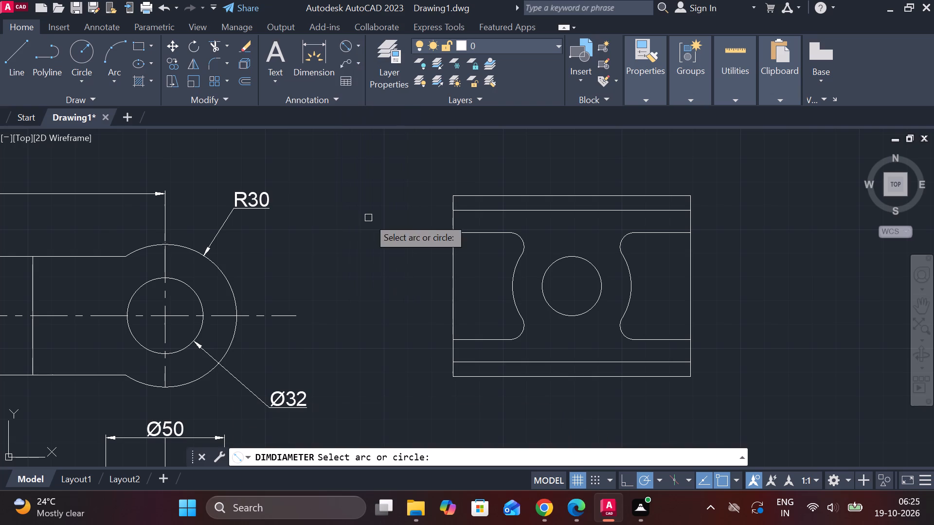
left_click(512, 295)
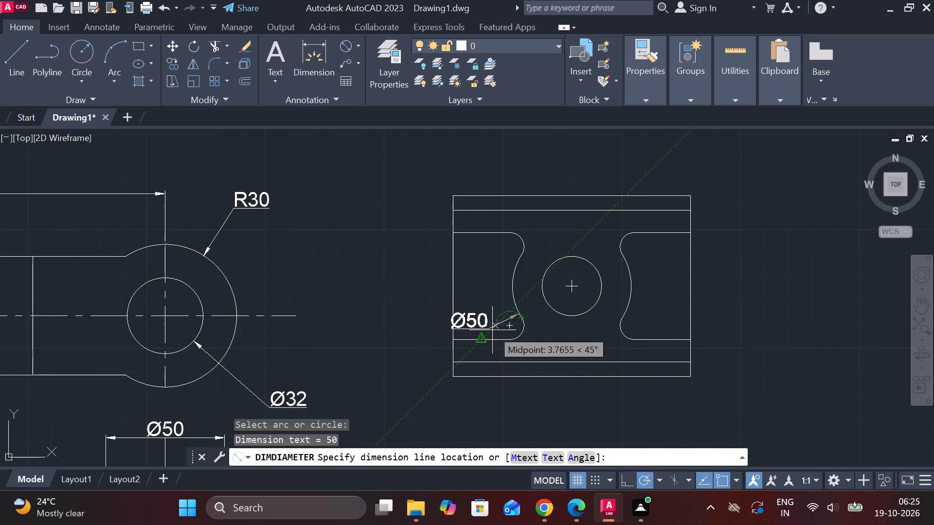
scroll(492, 330, "up", 2)
left_click(548, 316)
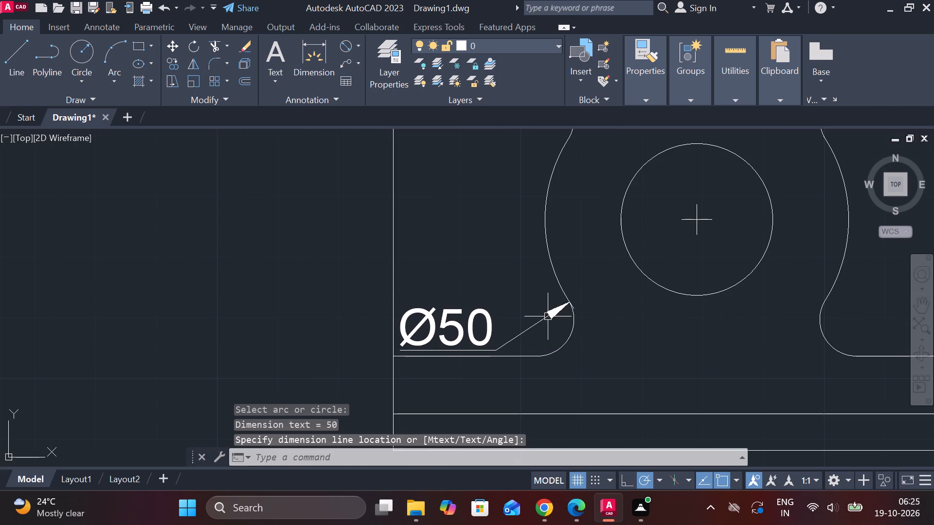
Add a radius dimension to the lower-right fillet of the end view.
scroll(534, 334, "down", 2)
middle_click_drag(551, 334, 503, 321)
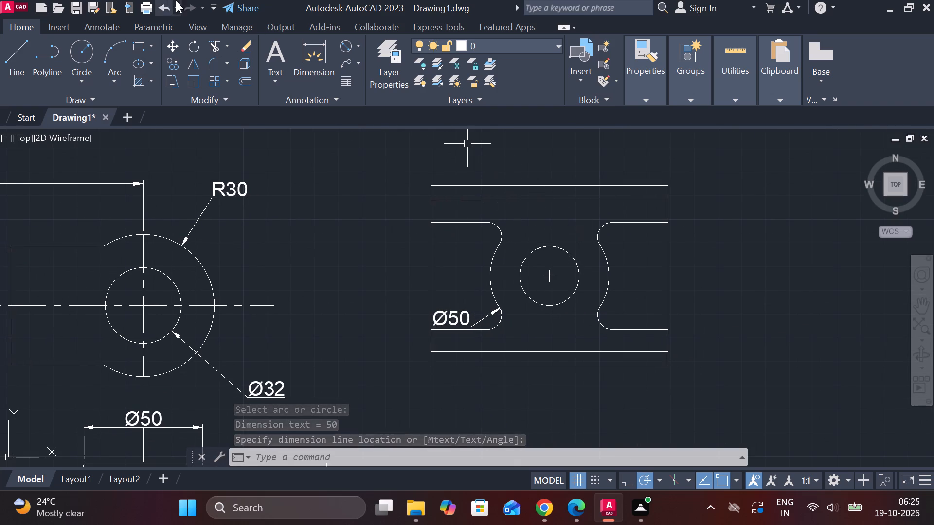
left_click(355, 41)
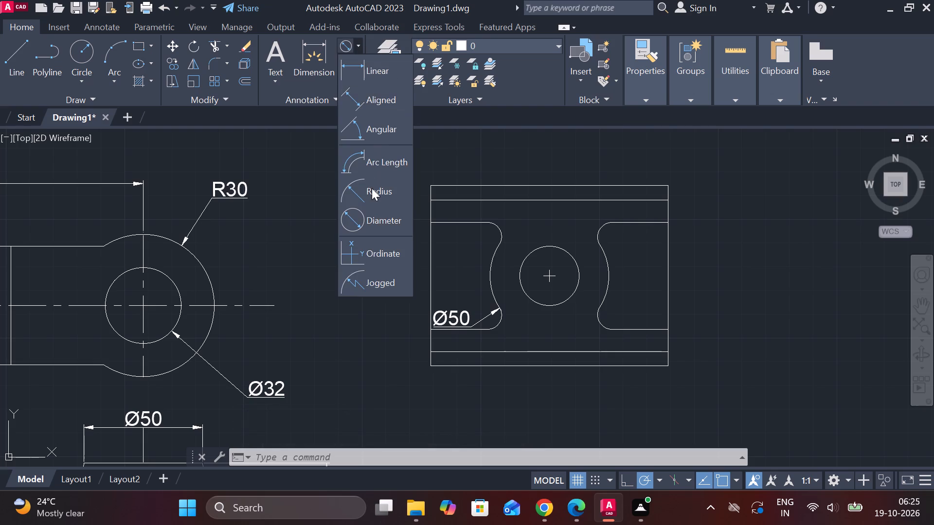
left_click(372, 188)
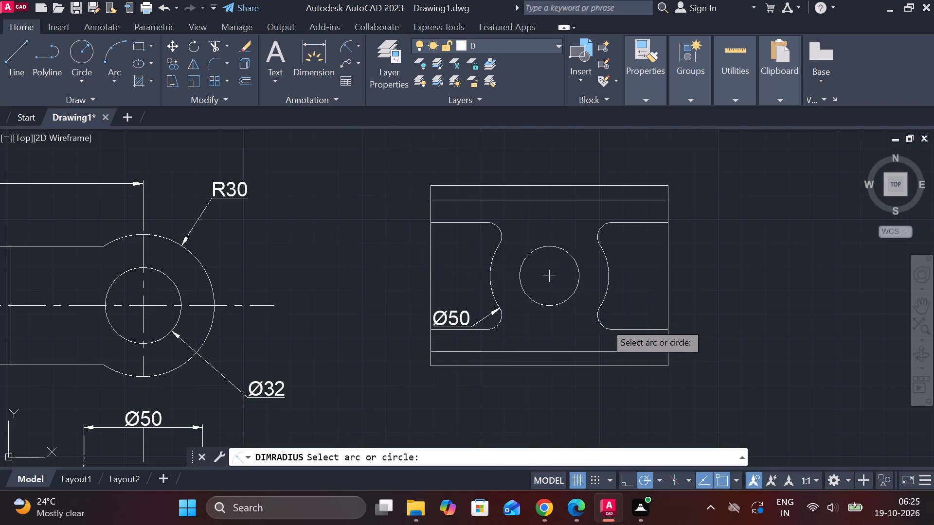
left_click(605, 323)
left_click(605, 323)
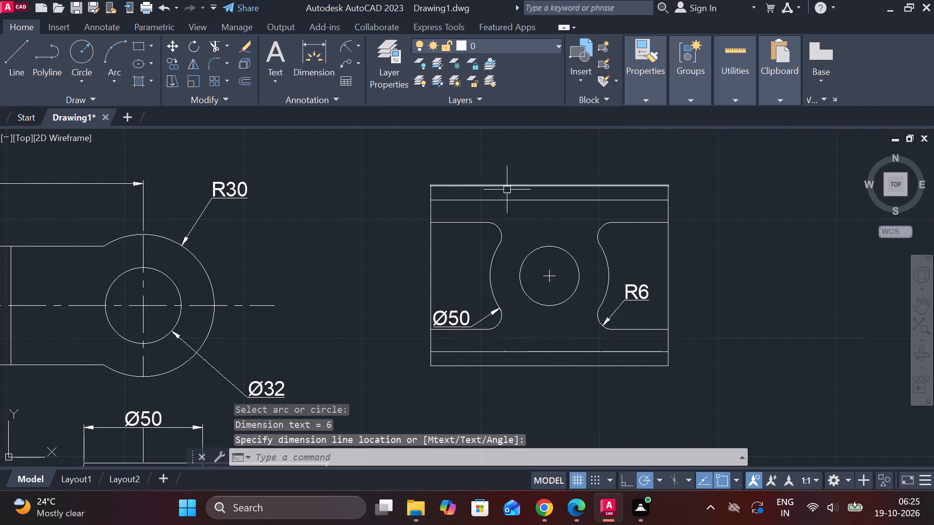
Add a linear dimension for the overall width of the rectangle, placed above its top edge.
left_click(360, 42)
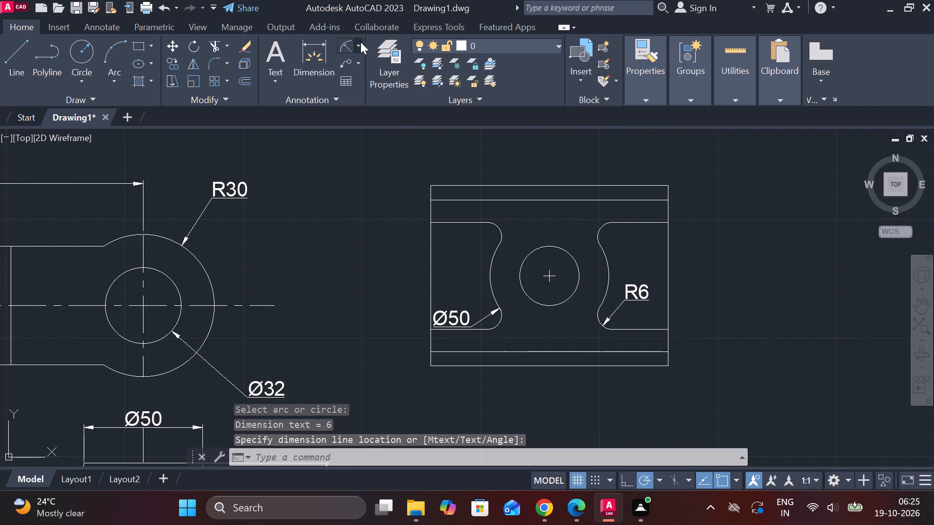
left_click(389, 73)
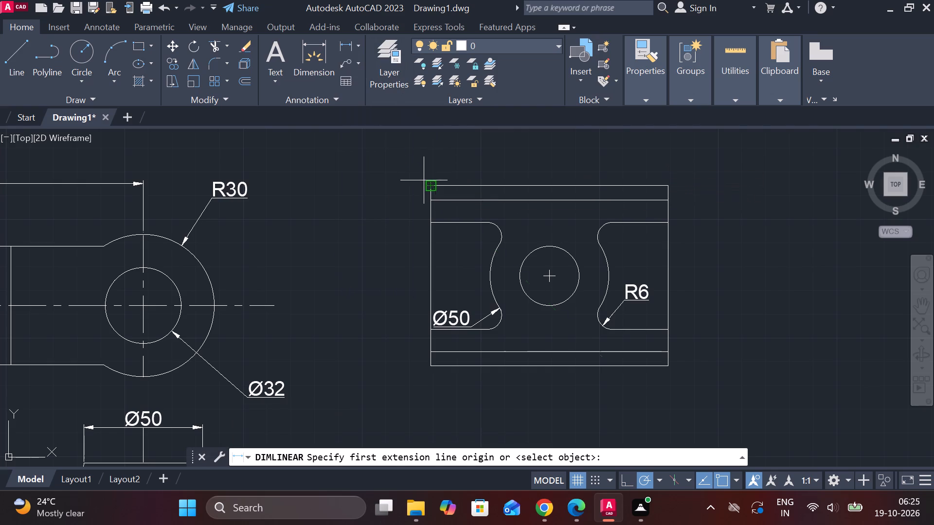
left_click(424, 181)
left_click(668, 190)
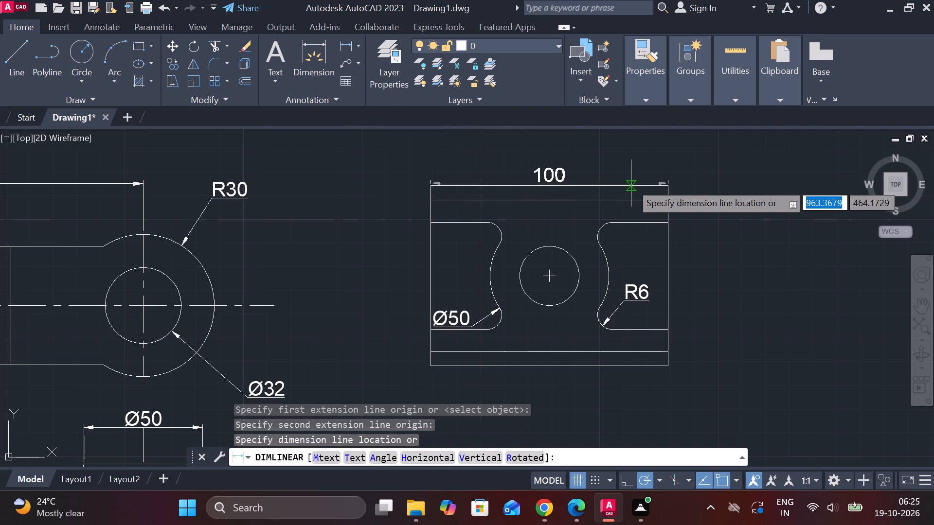
middle_click_drag(603, 157, 602, 157)
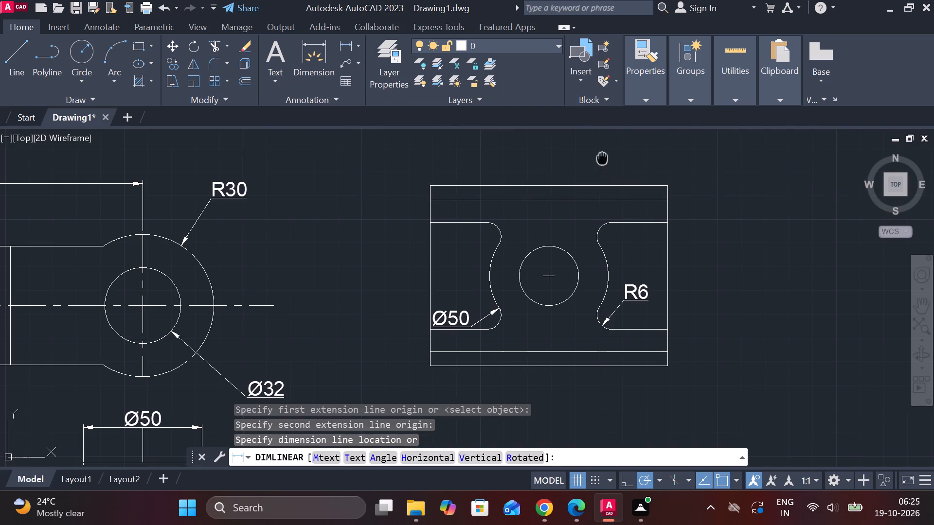
middle_click_drag(602, 157, 589, 199)
left_click(573, 169)
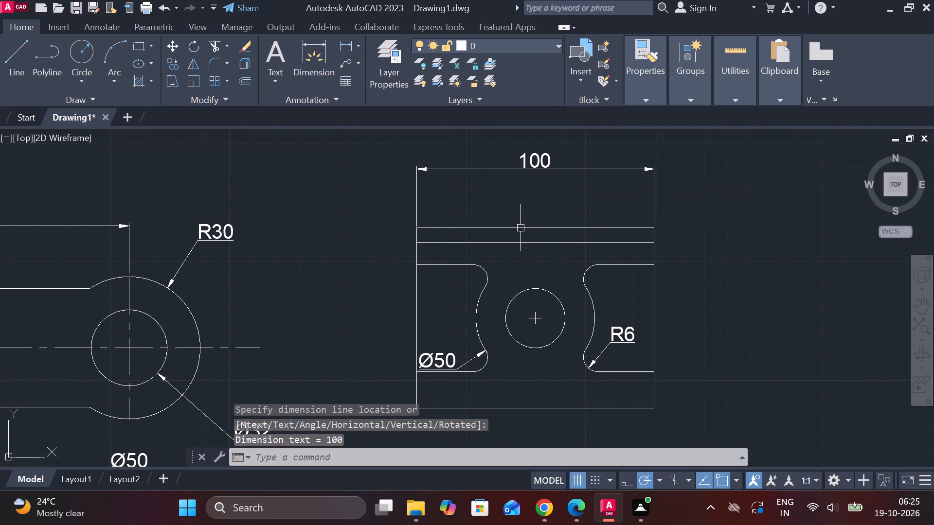
Add a horizontal linear dimension across the central circle, placed between the outline's top edge and the overall width dimension.
key("space")
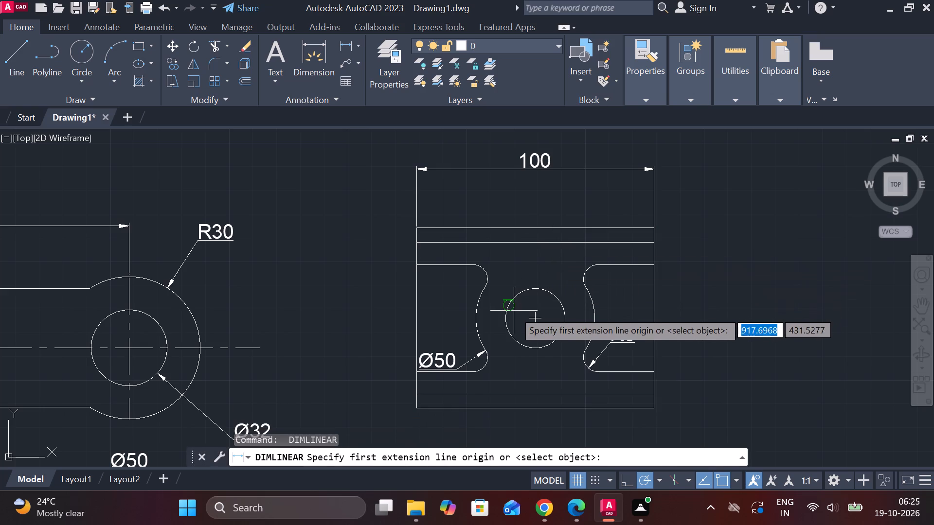
left_click(507, 319)
left_click(560, 315)
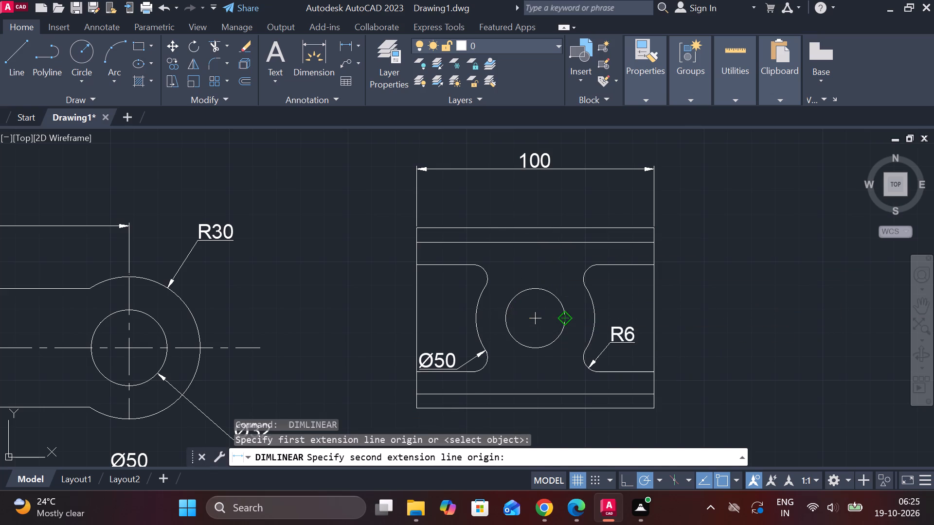
left_click(544, 206)
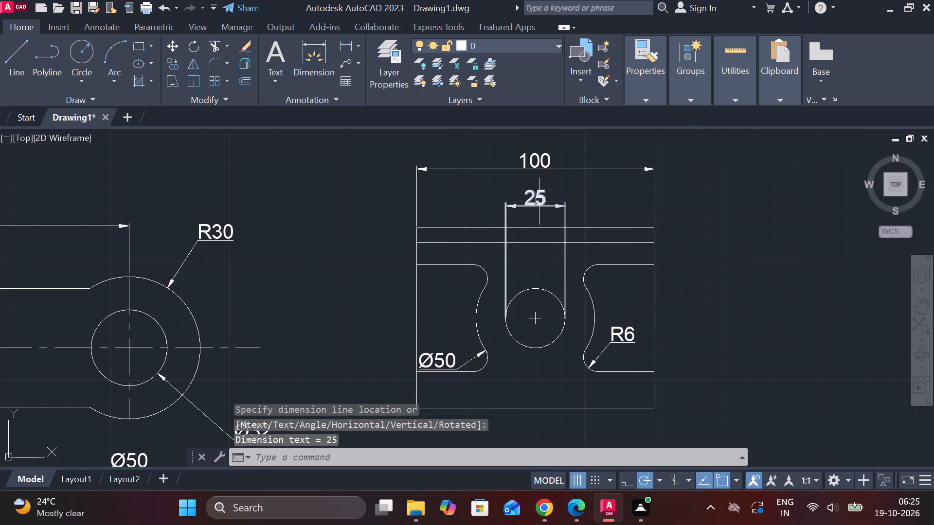
Insert a diameter symbol before the value in the central circle's linear dimension text.
double_click(538, 200)
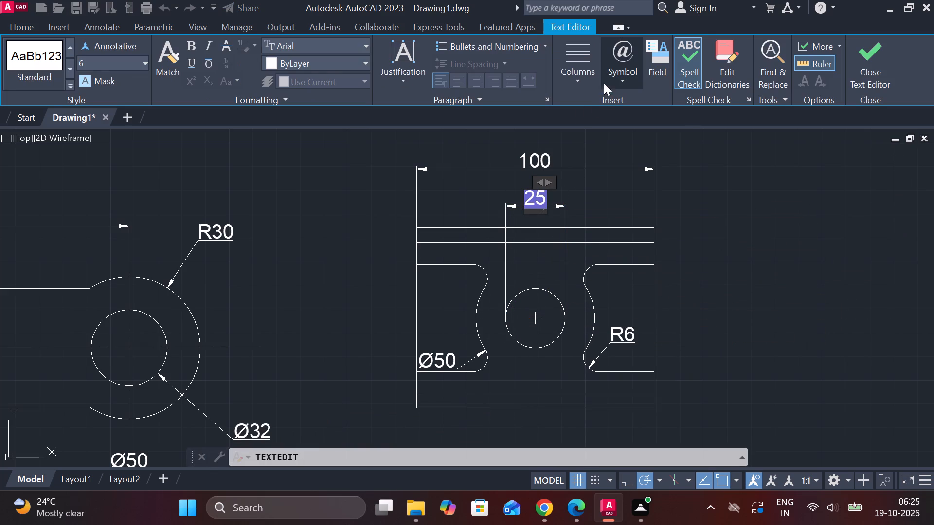
left_click(631, 85)
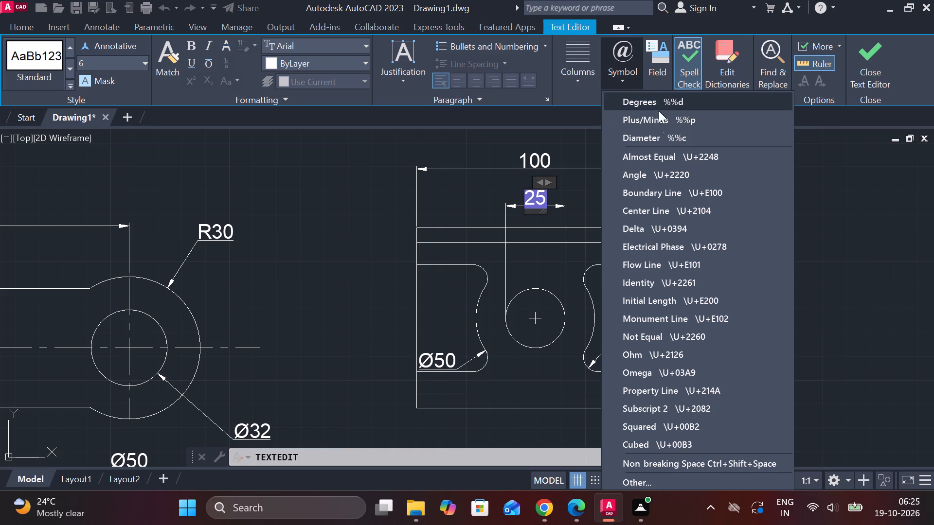
left_click(657, 135)
left_click(857, 66)
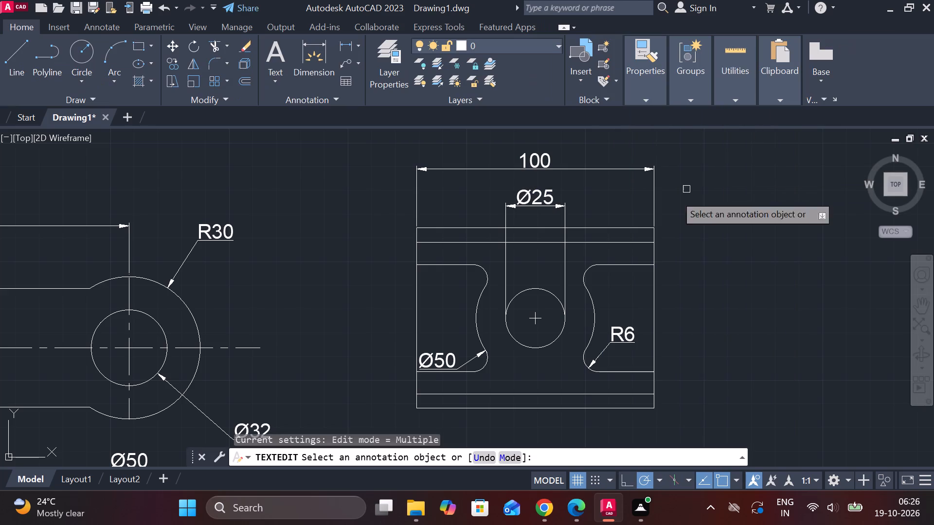
Add a vertical linear dimension between the end view's two upper horizontal lines, placed just outside its right edge.
left_click(349, 38)
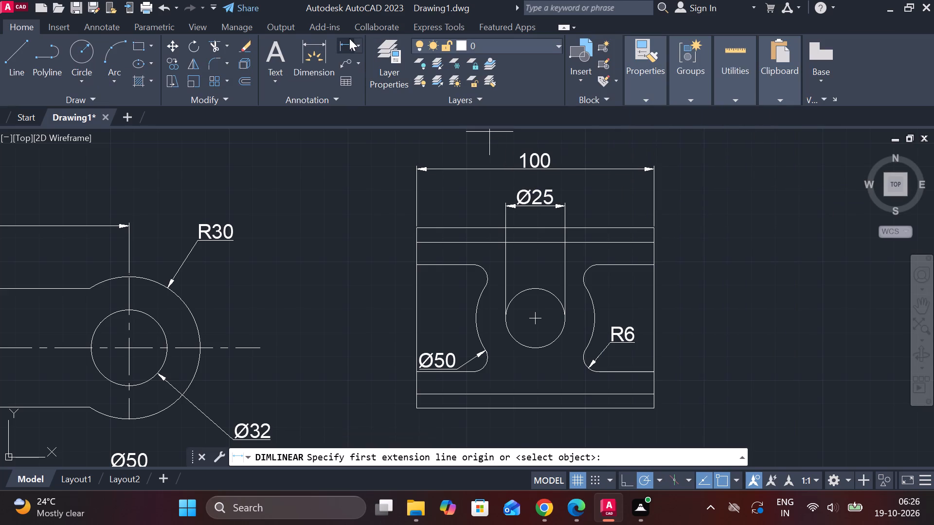
left_click(647, 228)
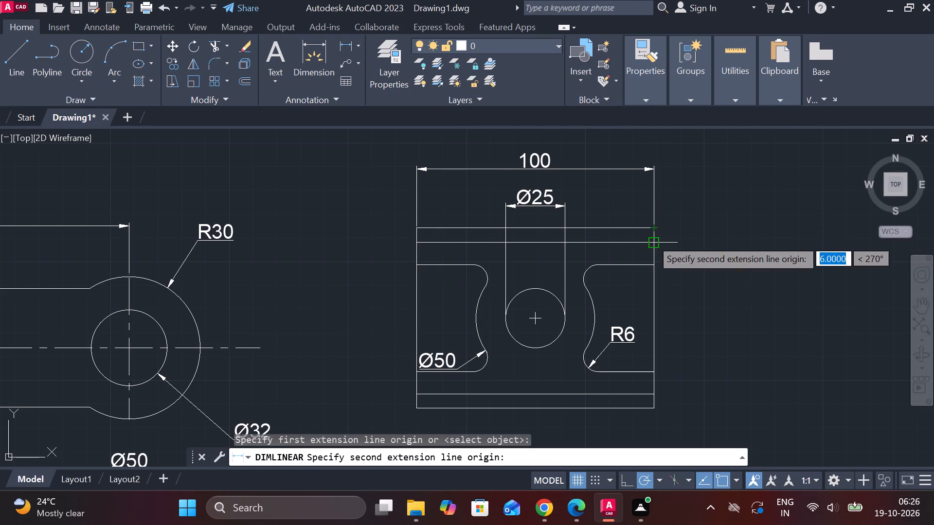
left_click(651, 239)
left_click(679, 239)
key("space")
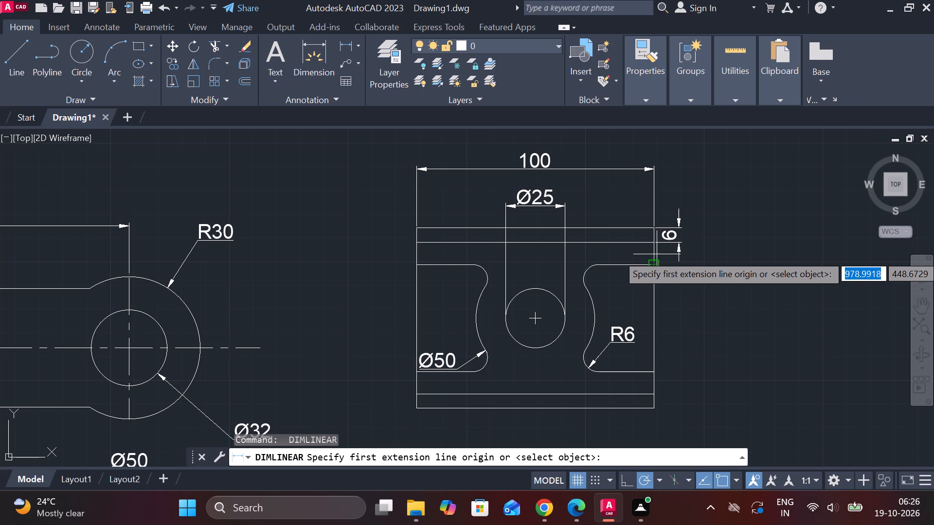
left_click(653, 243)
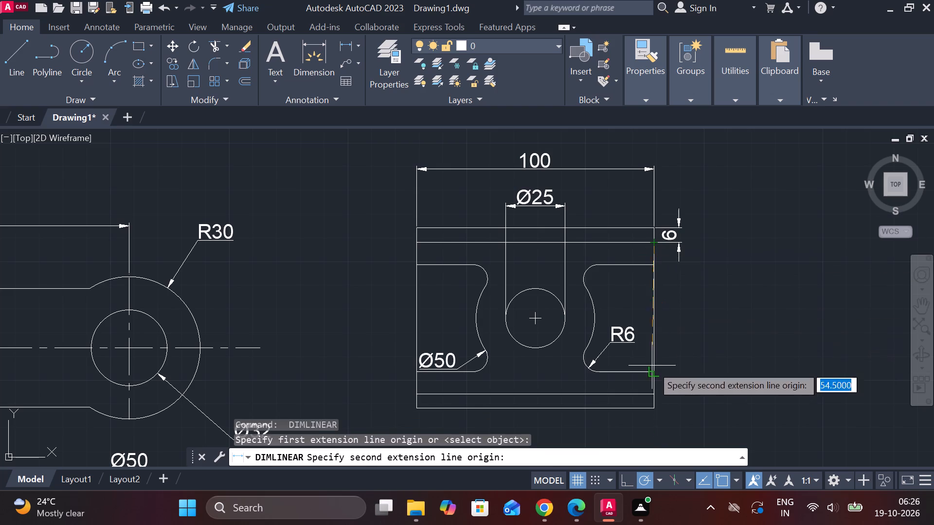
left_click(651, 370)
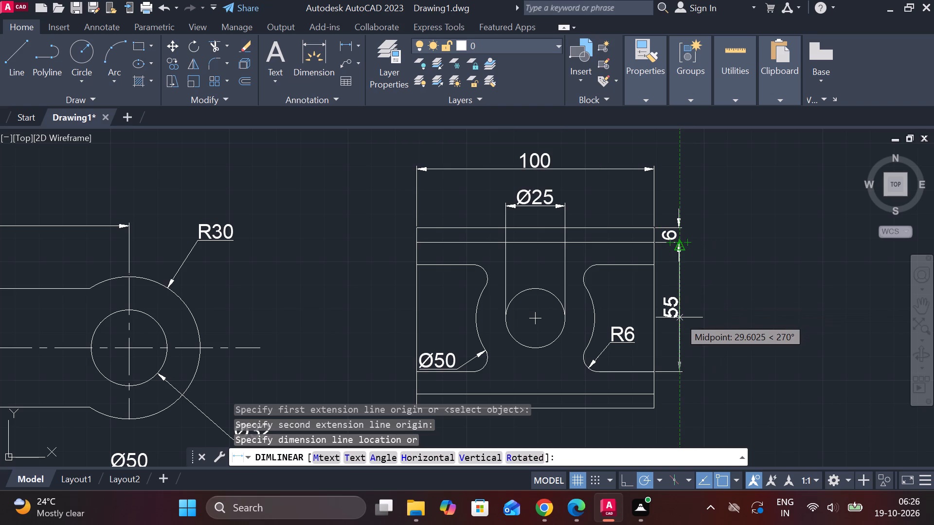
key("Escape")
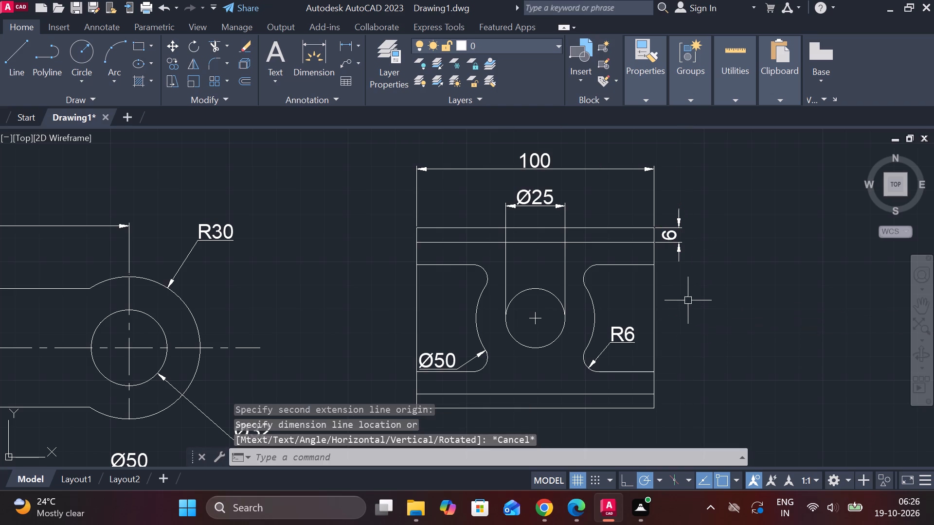
Add a vertical linear dimension for the right recess opening, aligned with the small dimension above it outside the right edge.
key("space")
left_click(655, 262)
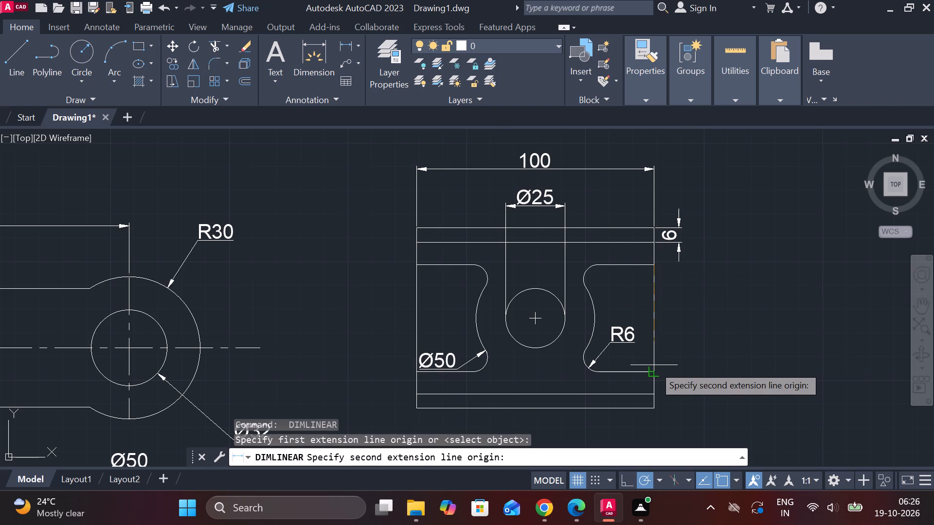
left_click(654, 369)
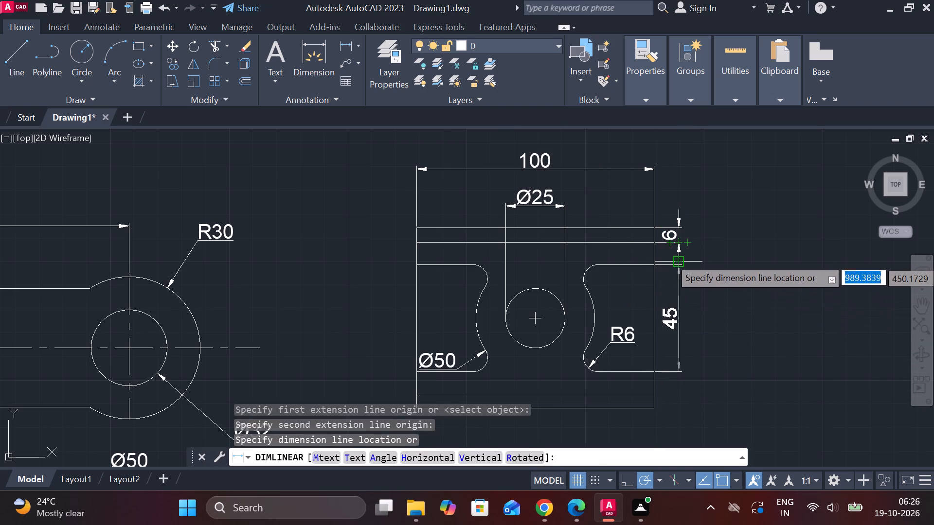
left_click(683, 245)
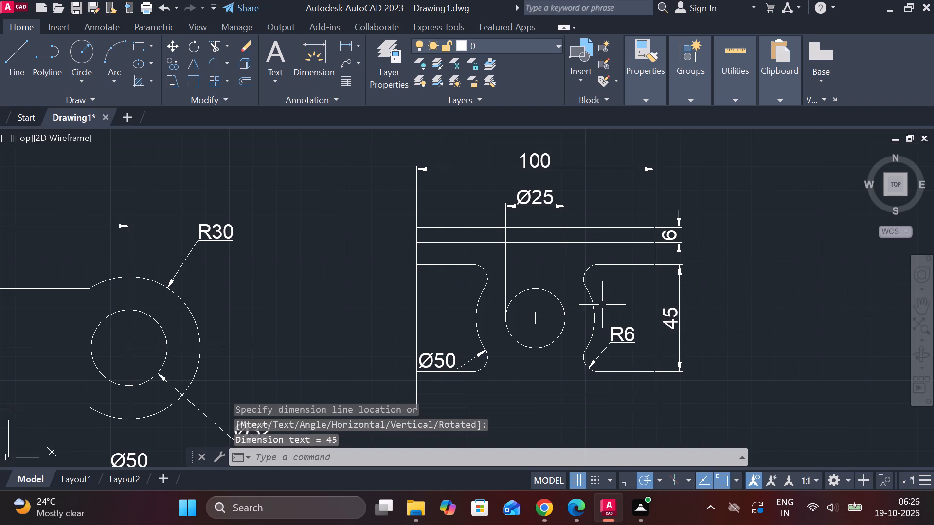
Add a vertical linear dimension for the overall height of the end view's outline, placed outside its left edge.
key("space")
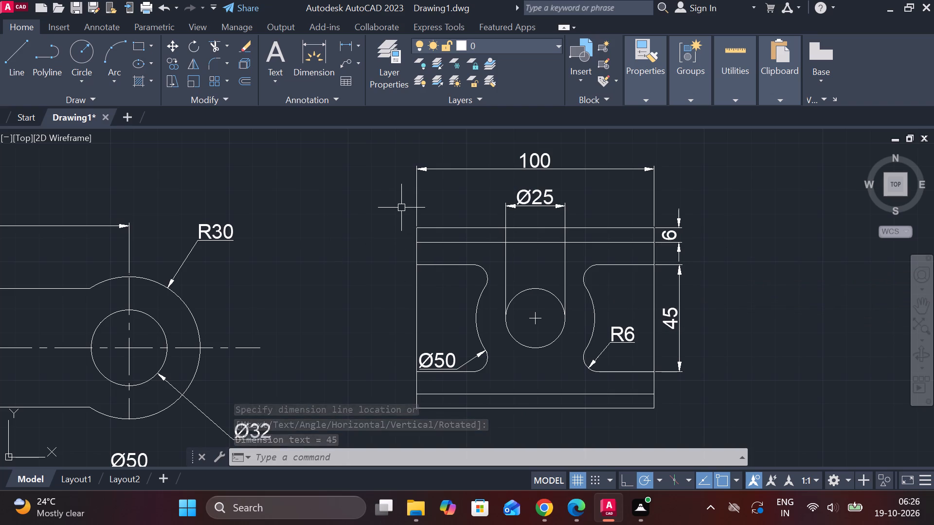
left_click(420, 226)
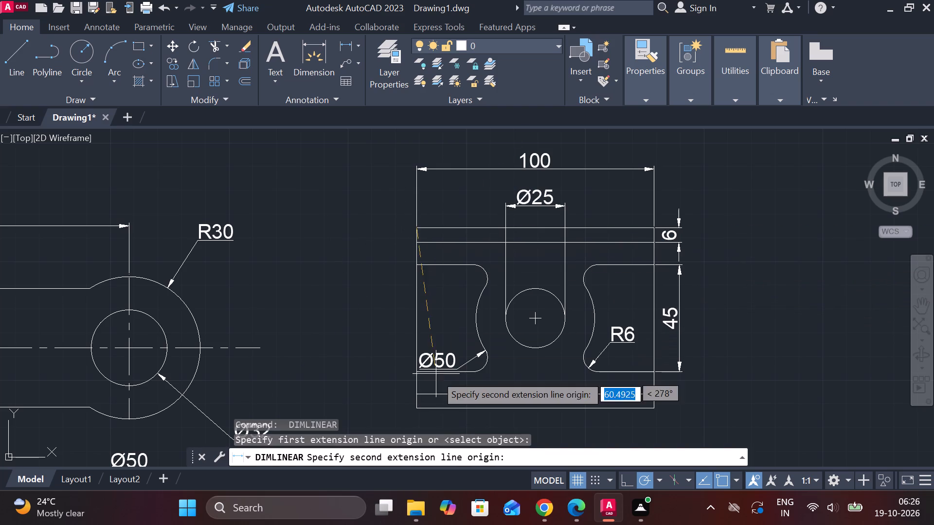
left_click(413, 405)
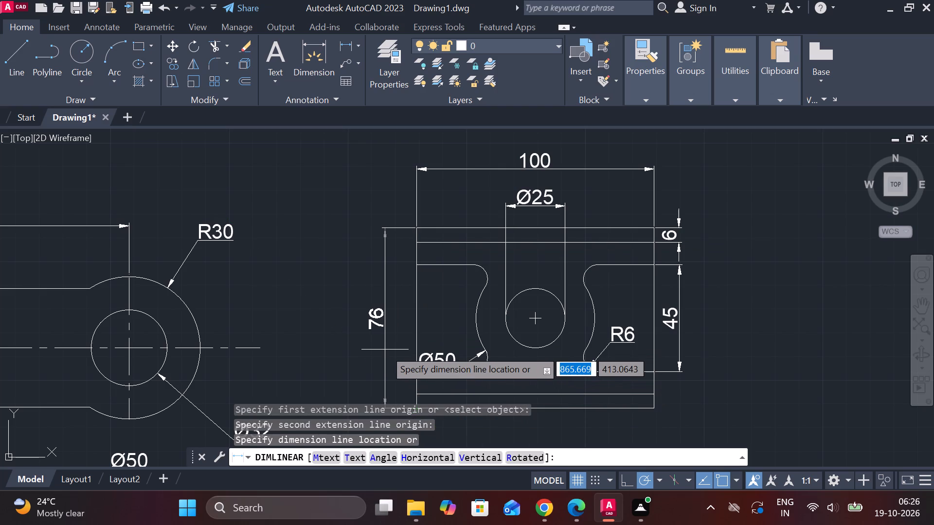
left_click(383, 347)
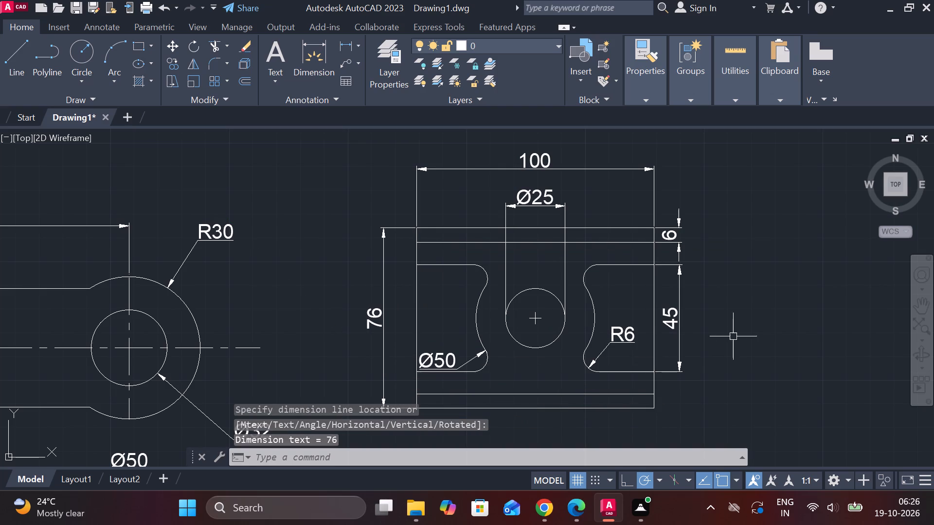
middle_click_drag(733, 336, 718, 333)
key("Escape")
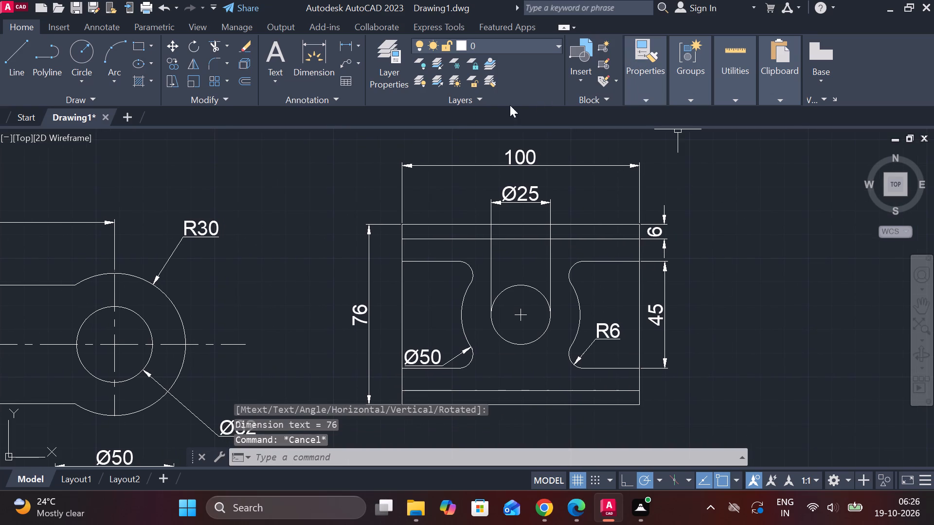
Draw a horizontal line about 110 long from just outside the outline's left edge through the circle's centre to the right edge.
key("l")
key("Return")
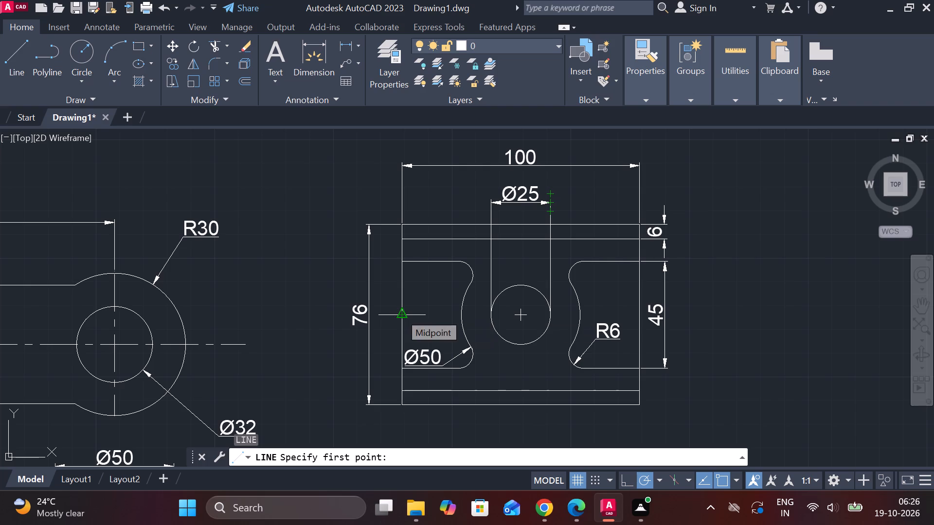
left_click(379, 313)
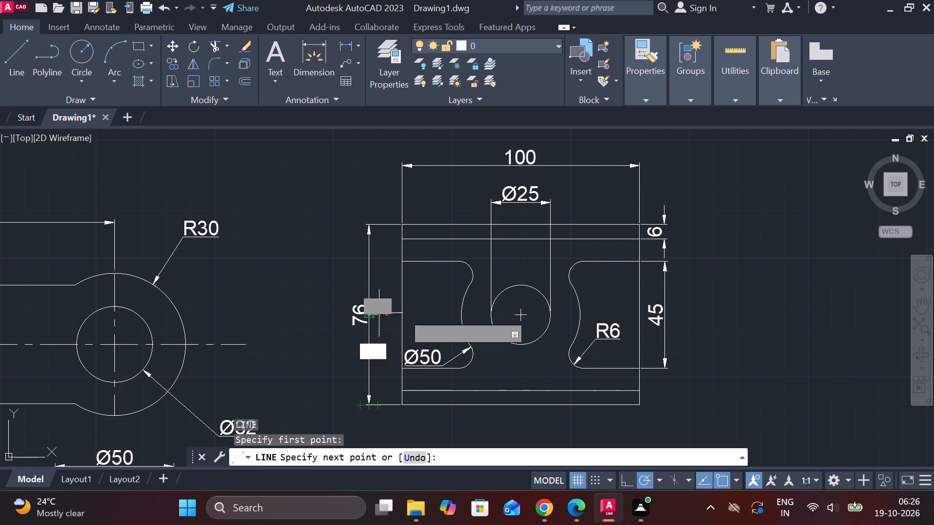
scroll(648, 314, "up", 2)
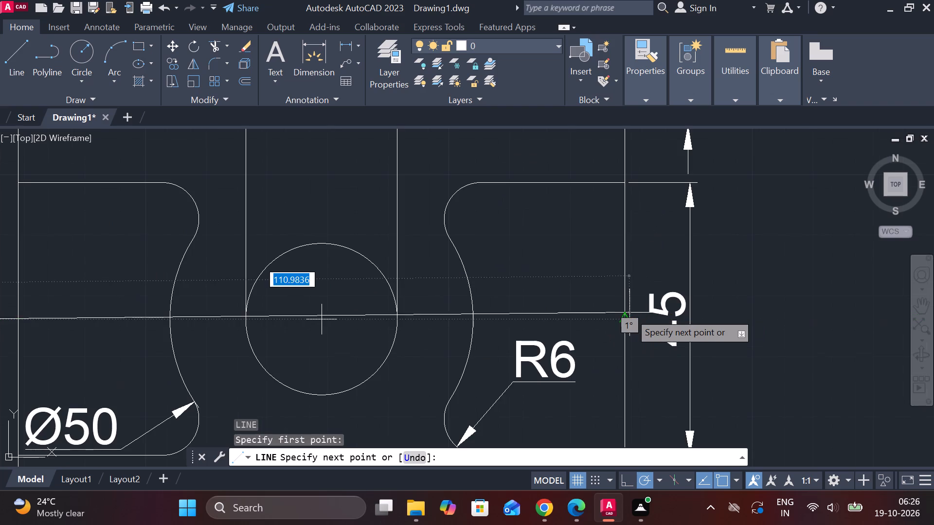
left_click(634, 319)
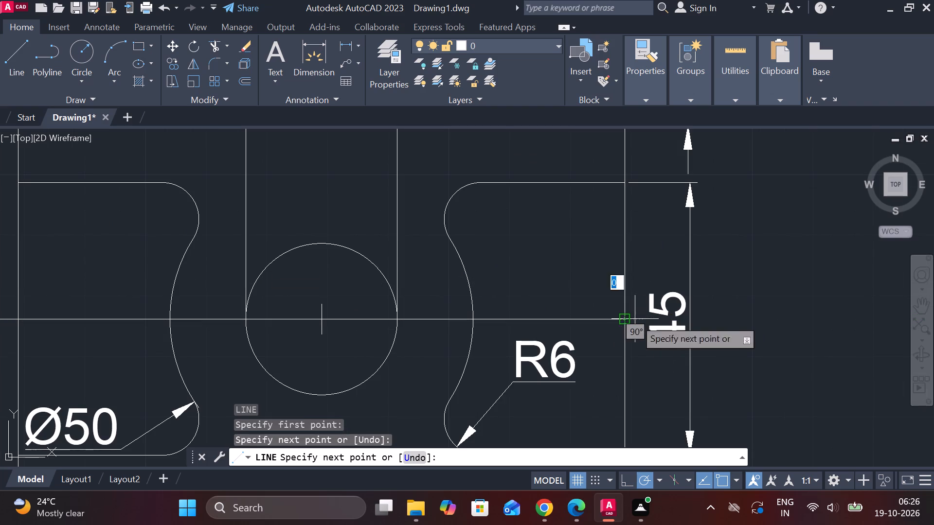
key("Escape")
Stretch the horizontal line's right end a short distance past the outline's right edge.
scroll(545, 326, "down", 2)
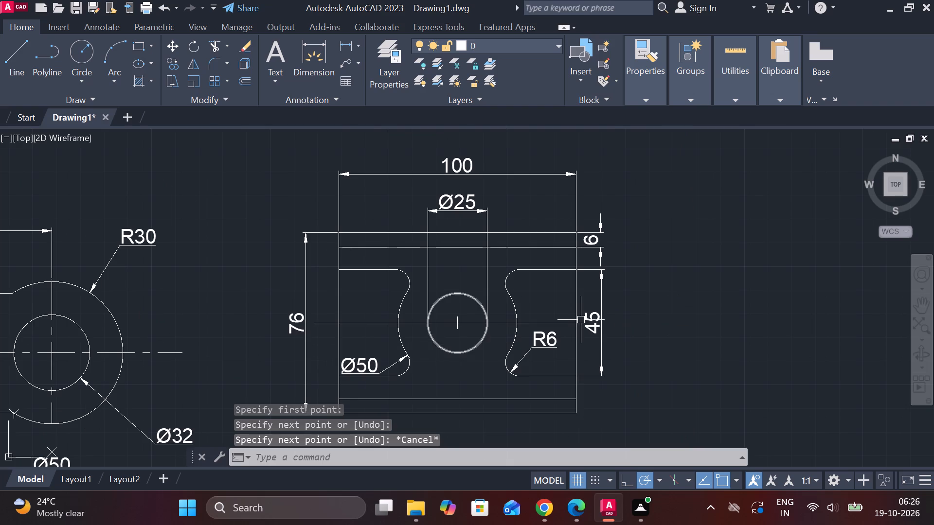
scroll(581, 319, "up", 2)
left_click(545, 331)
left_click(564, 330)
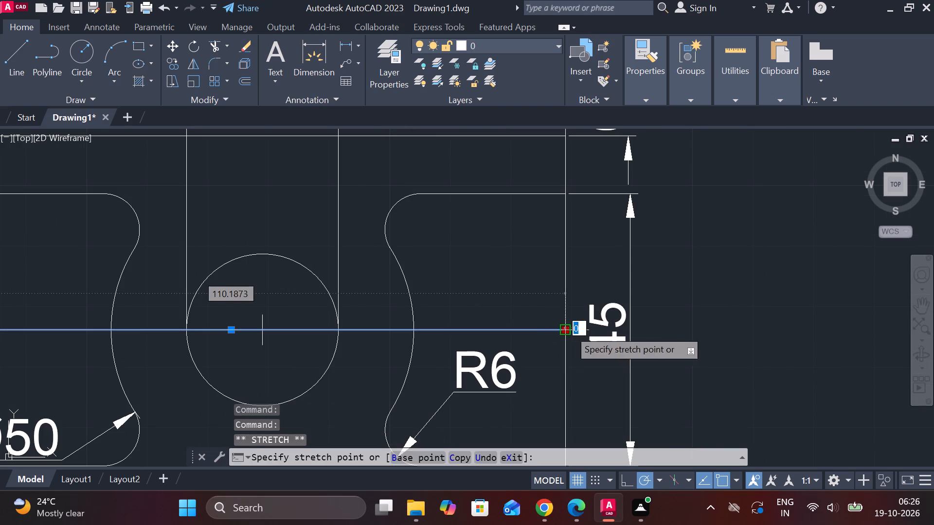
left_click(579, 330)
key("Escape")
Draw a vertical line about 42 long from the central circle's centre upward to just above the outline's top edge.
scroll(635, 329, "down", 2)
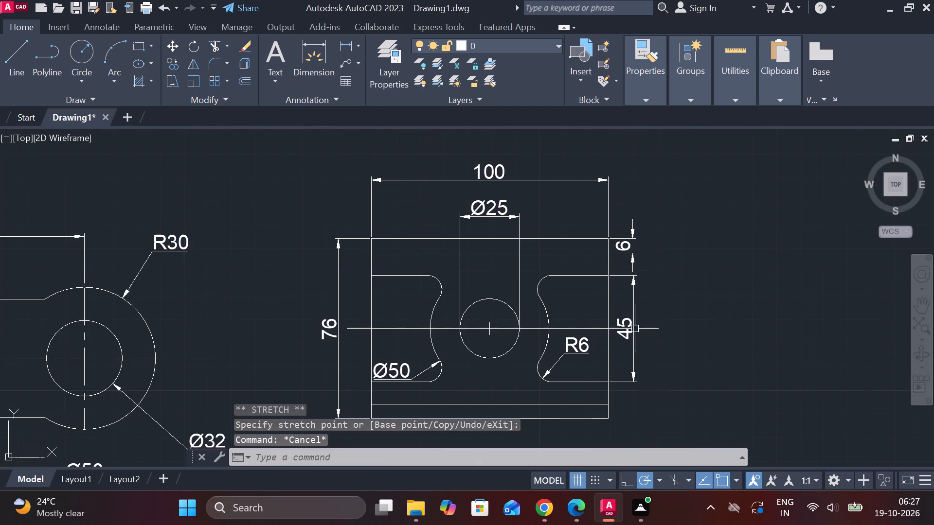
key("space")
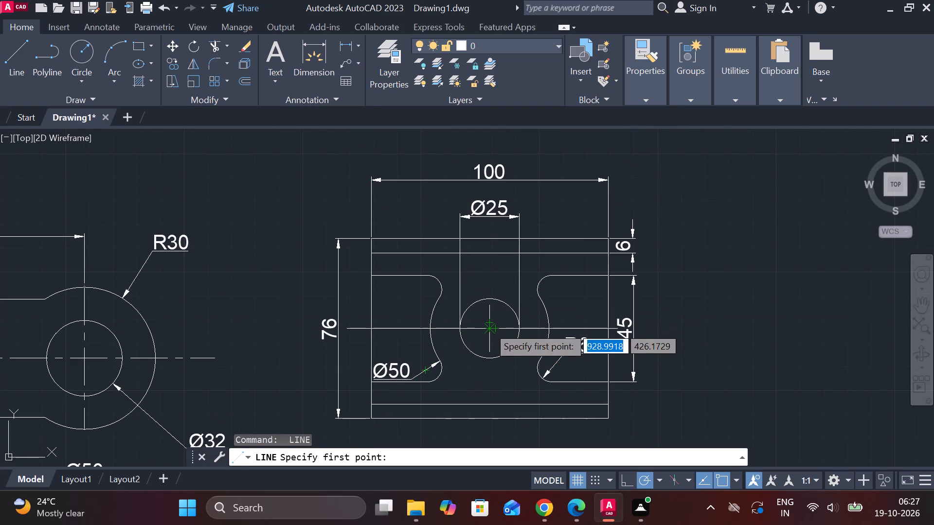
scroll(488, 327, "up", 2)
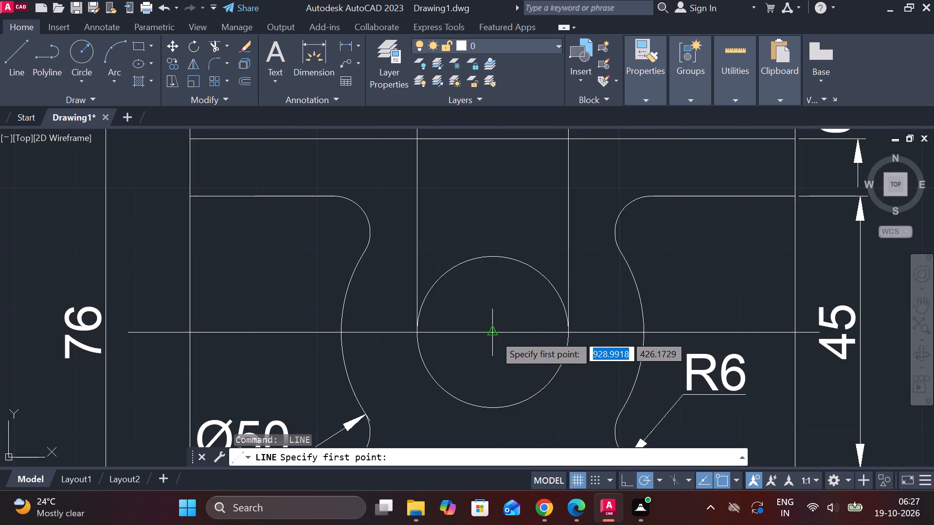
left_click(490, 334)
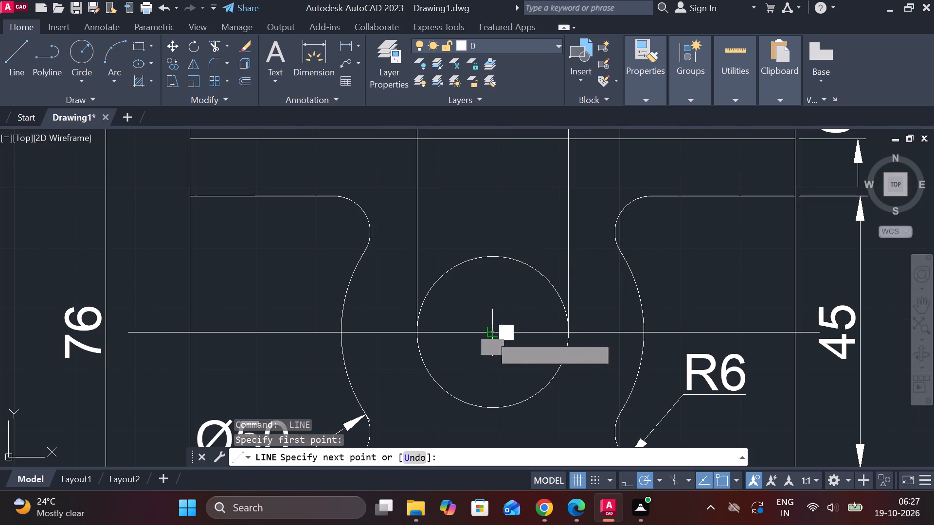
middle_click_drag(483, 239, 489, 324)
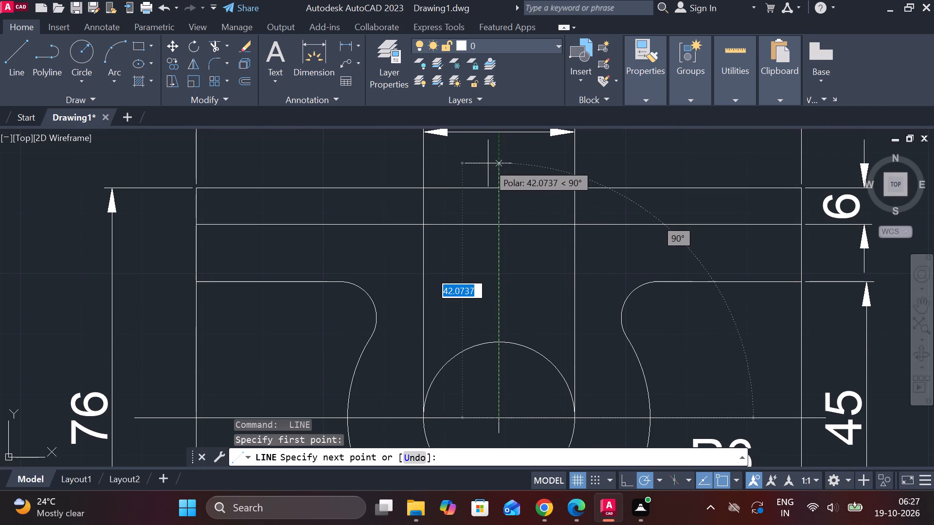
left_click(488, 163)
key("Escape")
Lengthen the vertical line's lower end straight down to well below the outline's bottom edge.
middle_click_drag(530, 319, 514, 193)
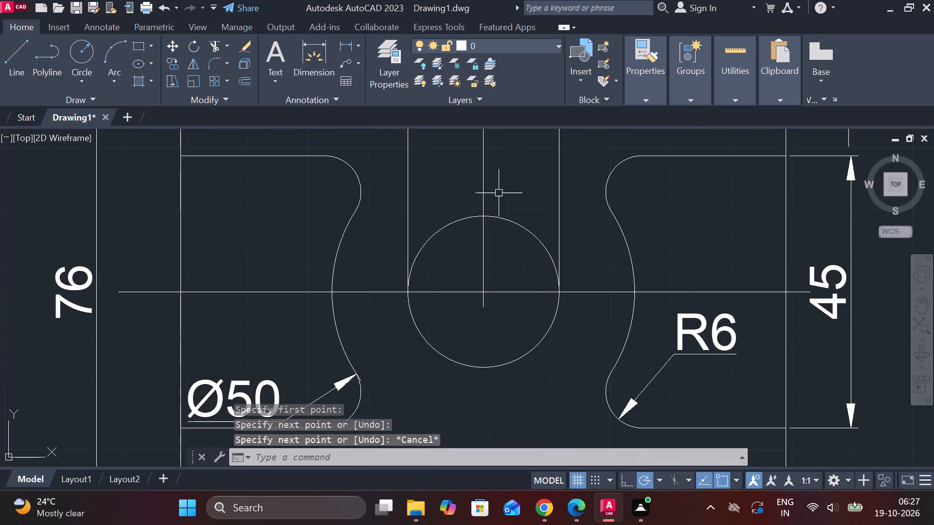
left_click(482, 187)
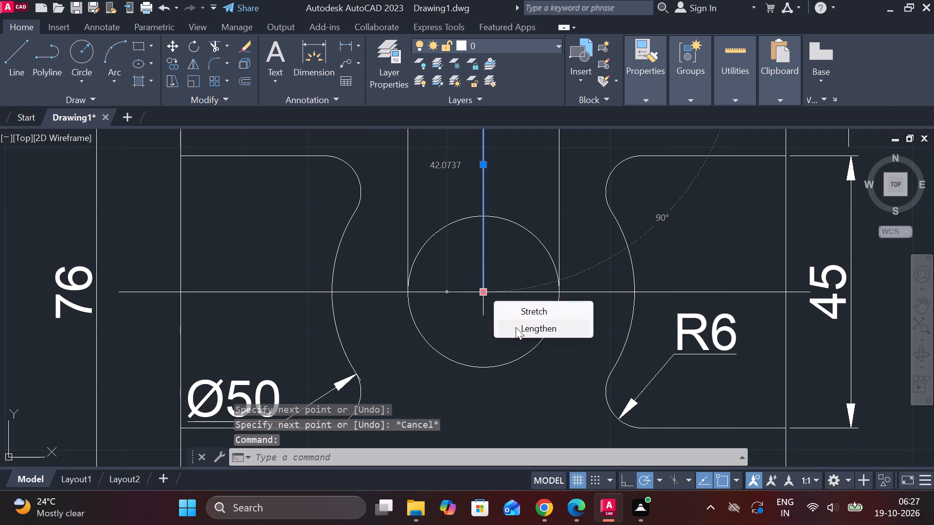
left_click(516, 327)
scroll(516, 327, "down", 2)
middle_click_drag(516, 332, 510, 304)
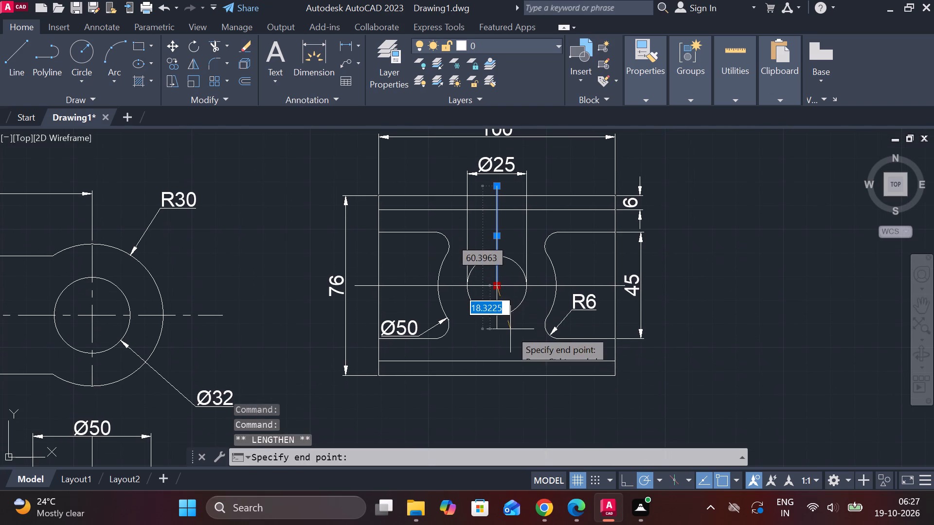
scroll(500, 417, "down", 1)
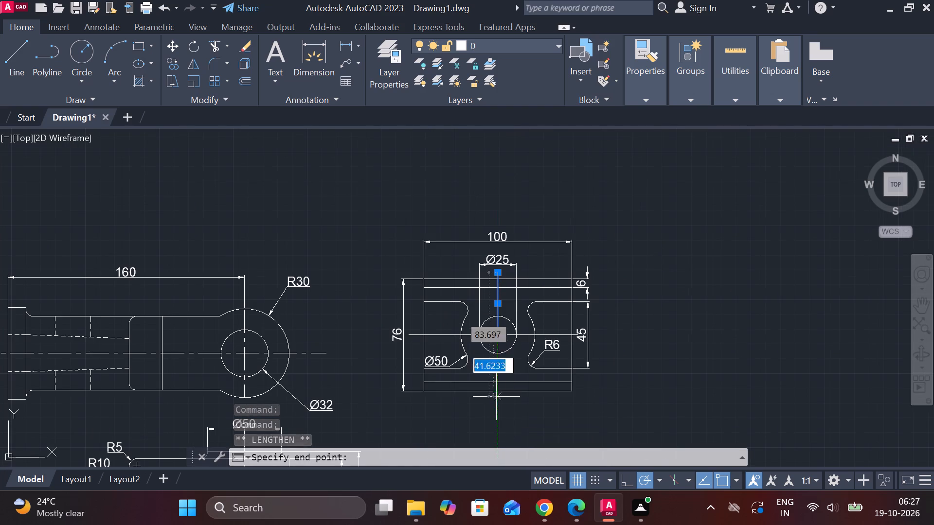
middle_click_drag(503, 426, 506, 320)
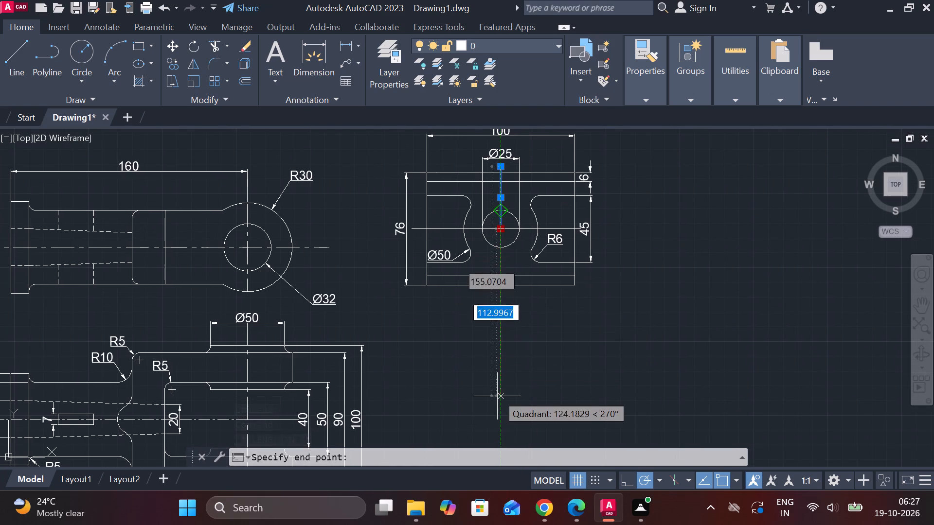
left_click(497, 353)
key("Escape")
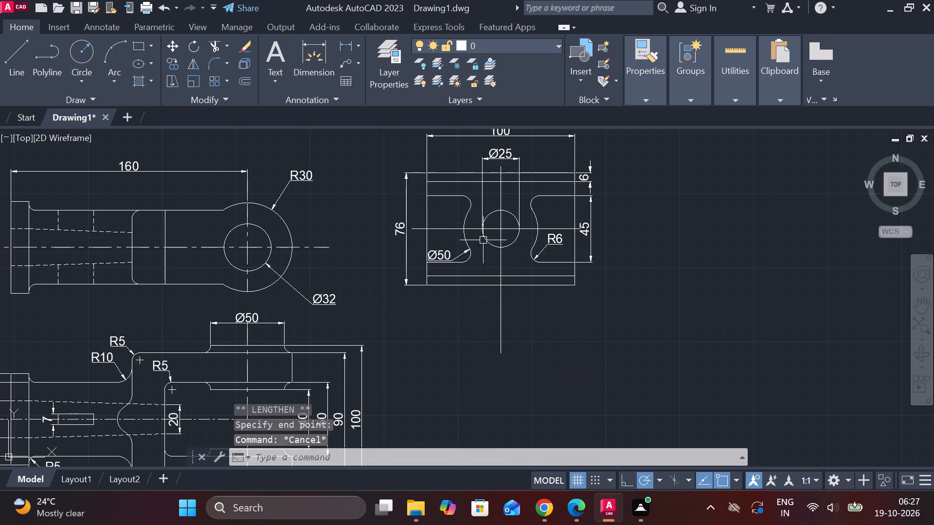
Change the linetype of the end view's horizontal and vertical centre lines to CENTER.
left_click(448, 228)
left_click(499, 194)
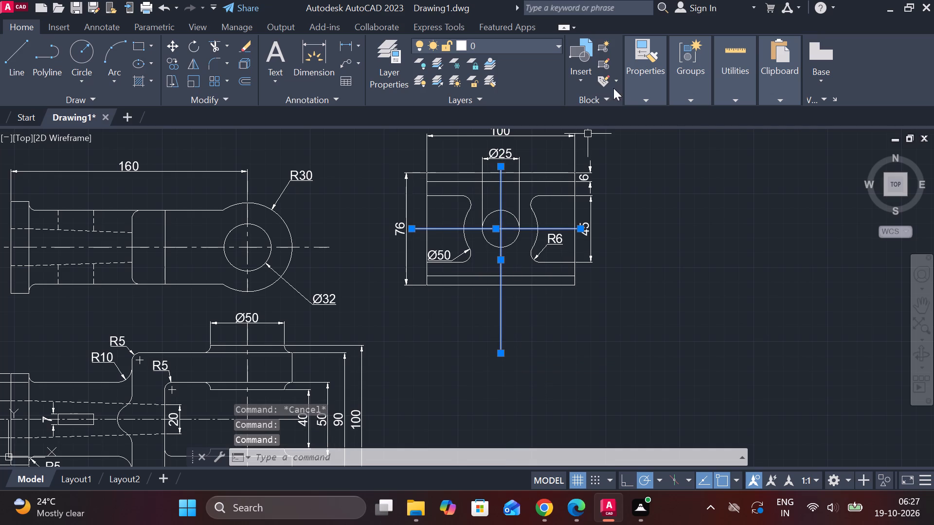
left_click(638, 93)
left_click(721, 149)
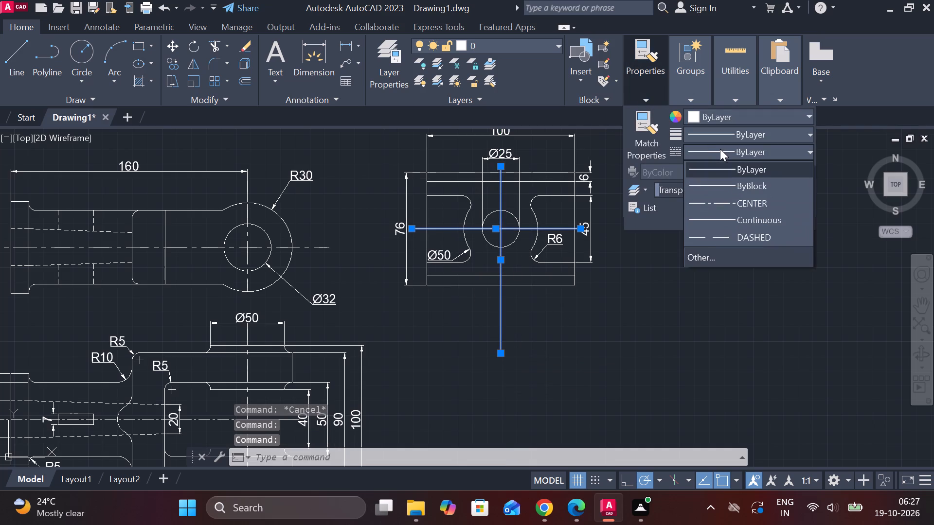
left_click(728, 203)
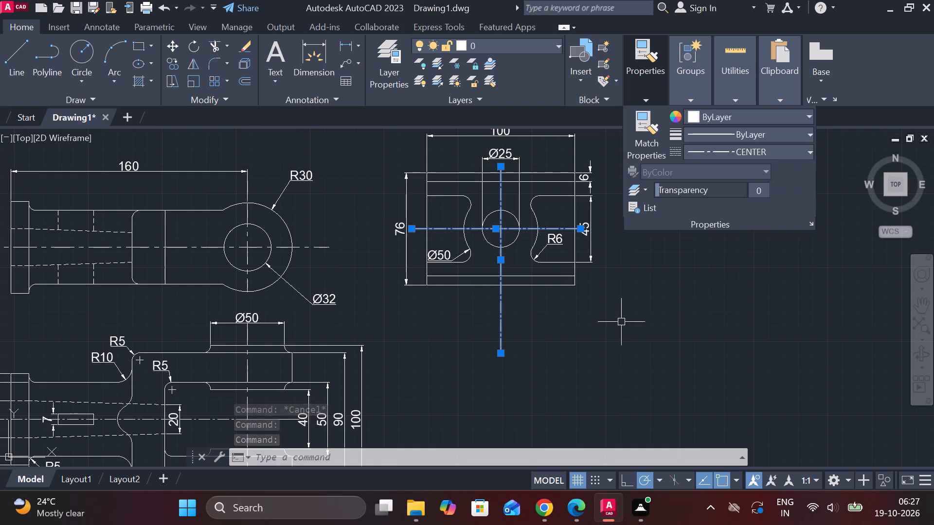
Draw a 100 by 50 rectangle with lines below the end view, aligned with its left and right edges.
key("Escape")
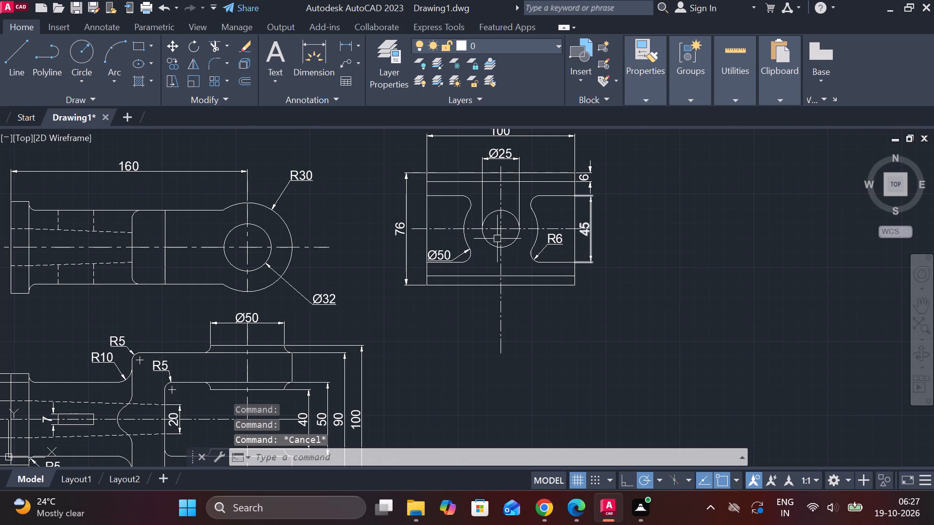
key("l")
key("Return")
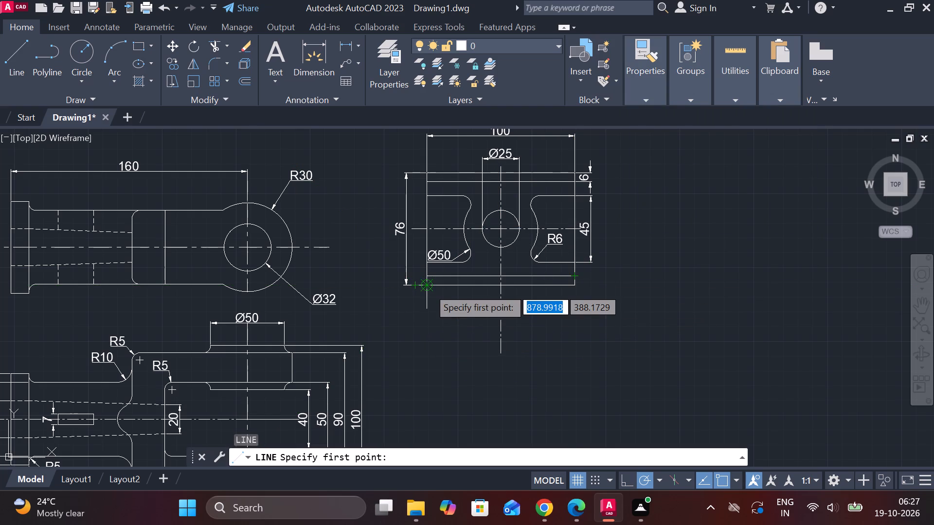
left_click(432, 337)
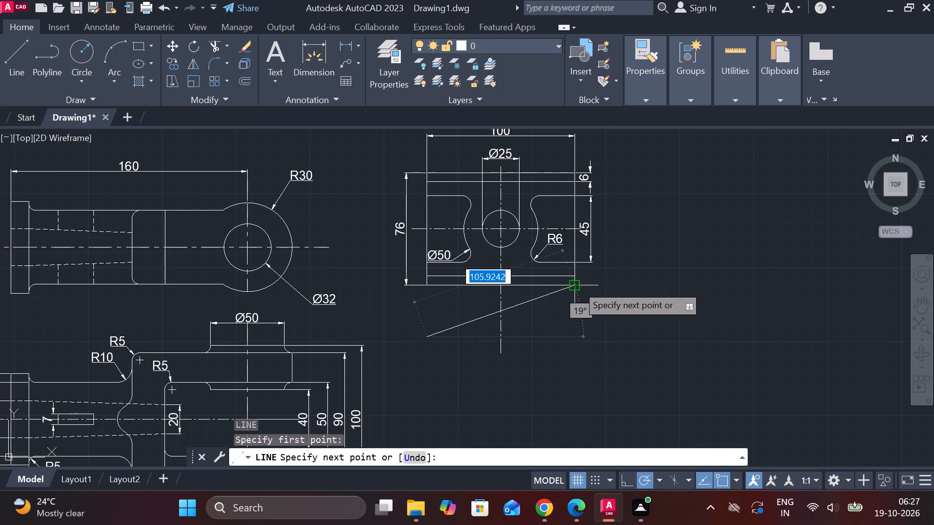
left_click(577, 334)
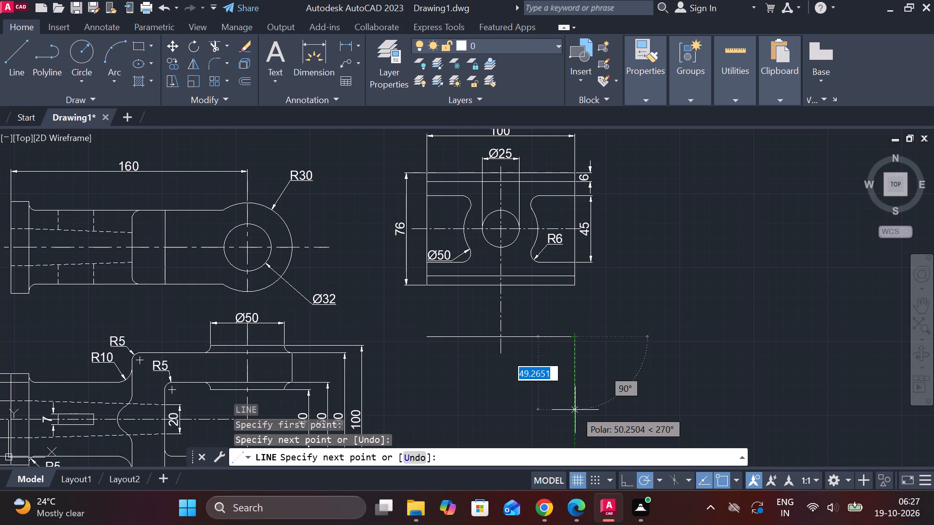
key("5")
key("0")
key("Return")
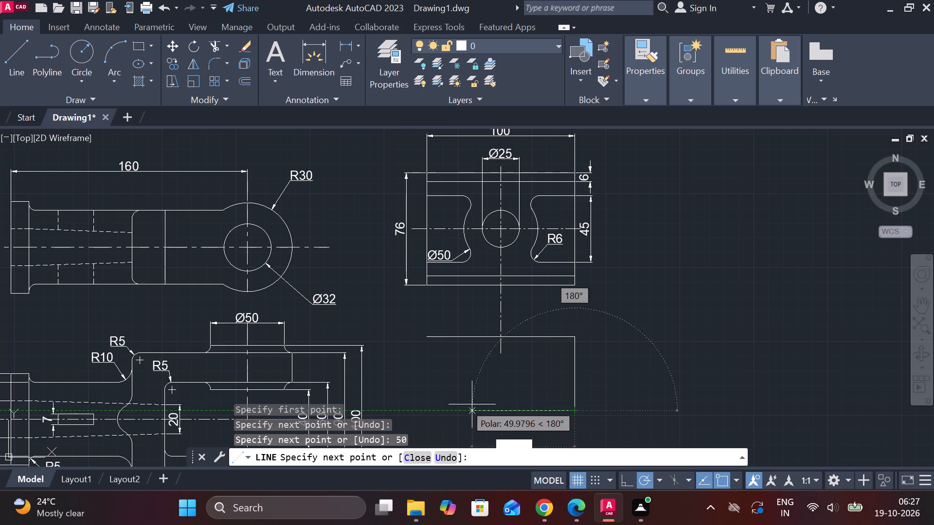
type("100")
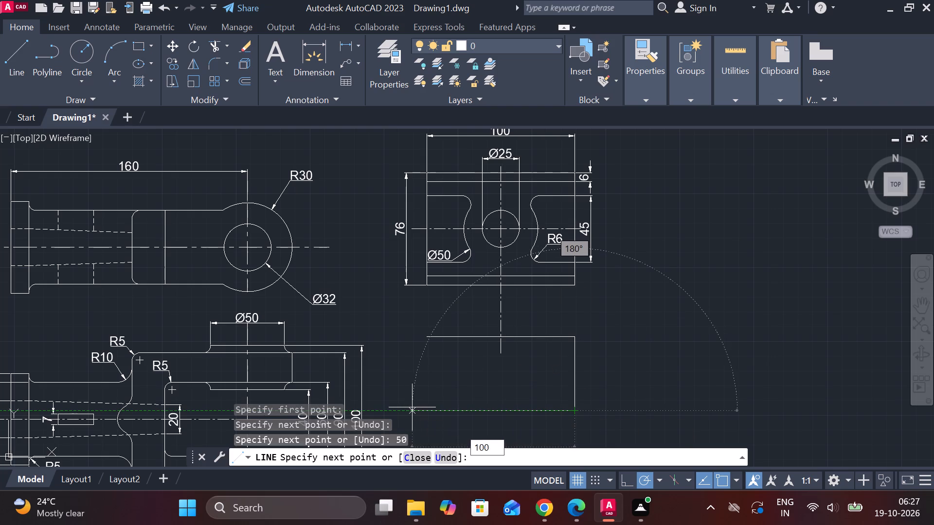
key("Return")
left_click(431, 332)
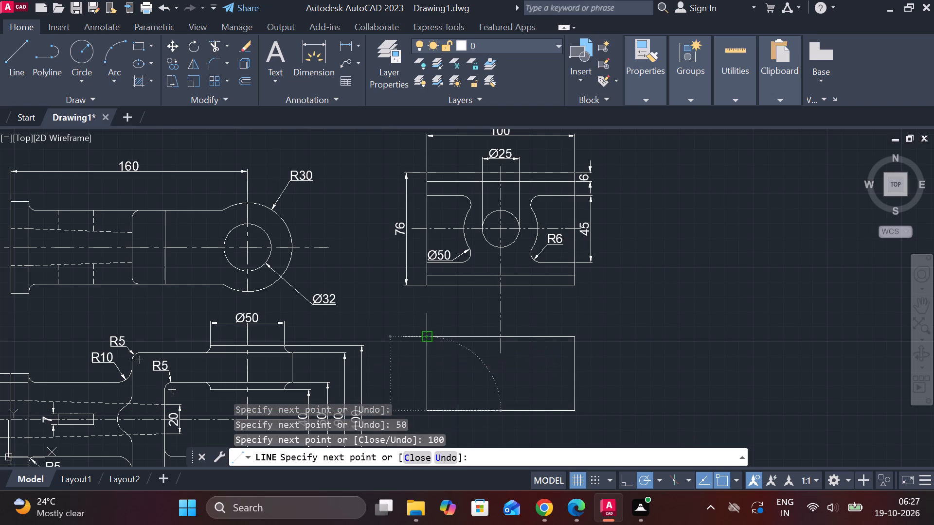
key("Escape")
Lengthen the end view's vertical centre line straight down to just below the new rectangle's bottom edge.
middle_click_drag(530, 356, 534, 333)
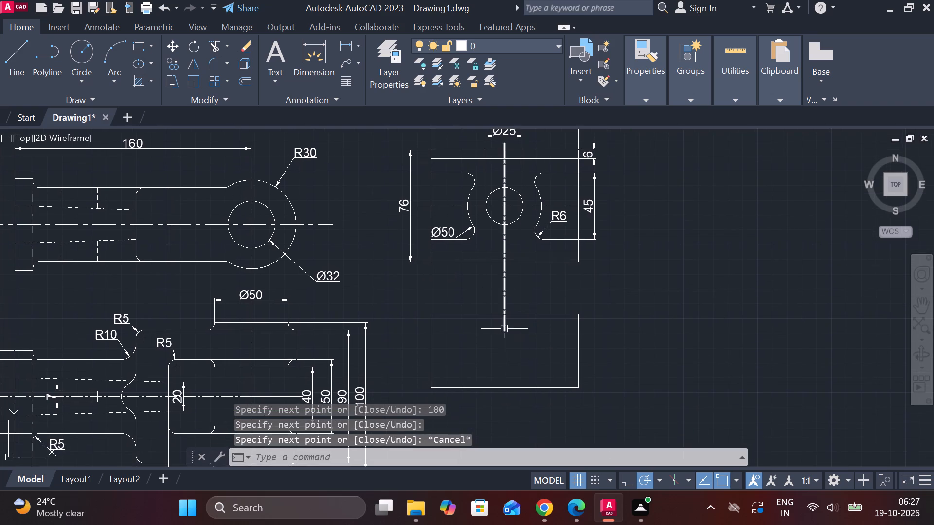
left_click(503, 284)
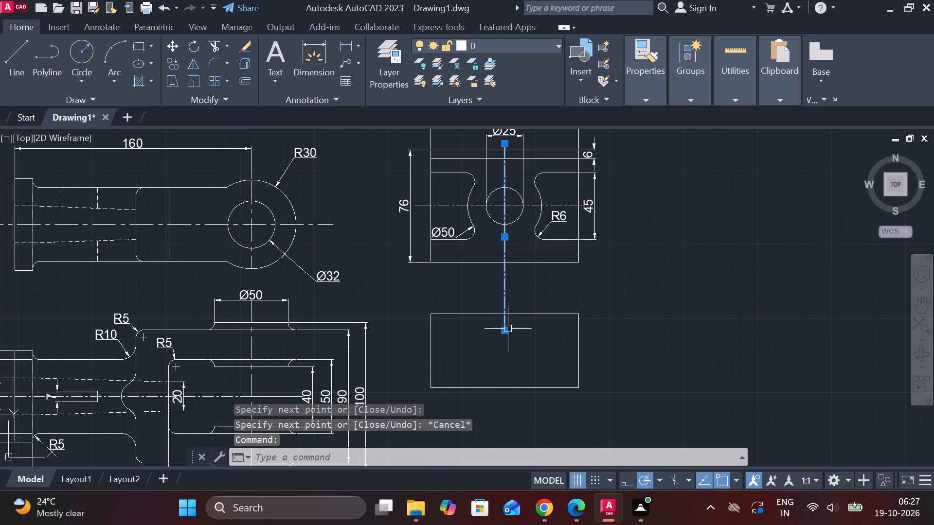
left_click(538, 368)
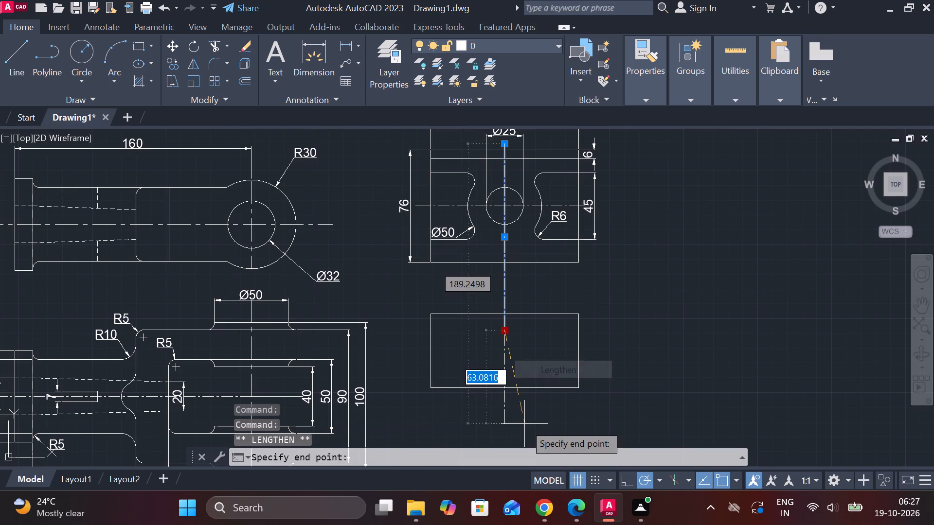
left_click(520, 421)
key("Escape")
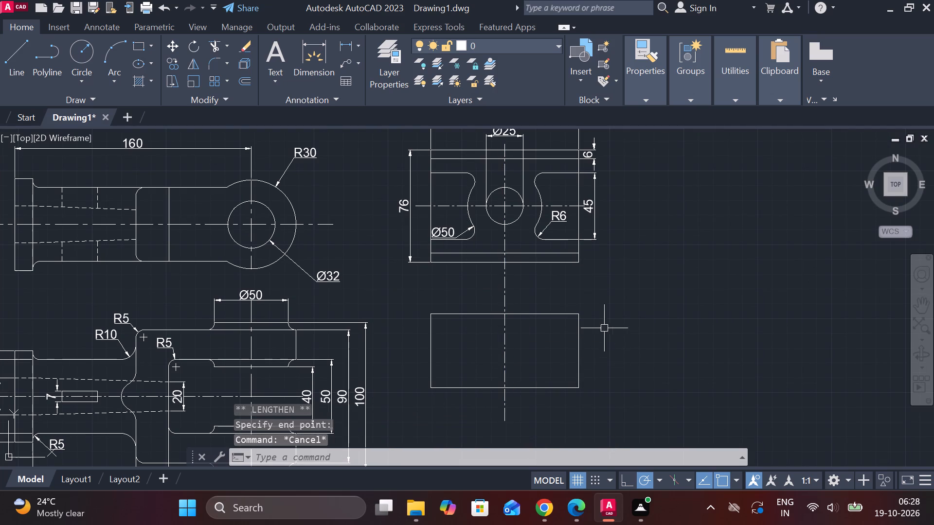
Offset the rectangle's top edge 6 downward.
left_click(567, 314)
key("o")
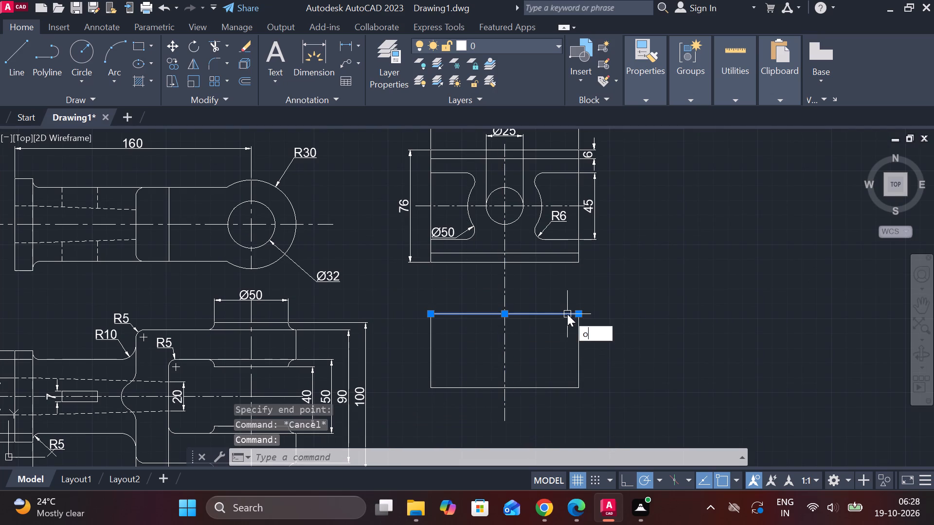
key("Return")
key("Return")
key("6")
key("Return")
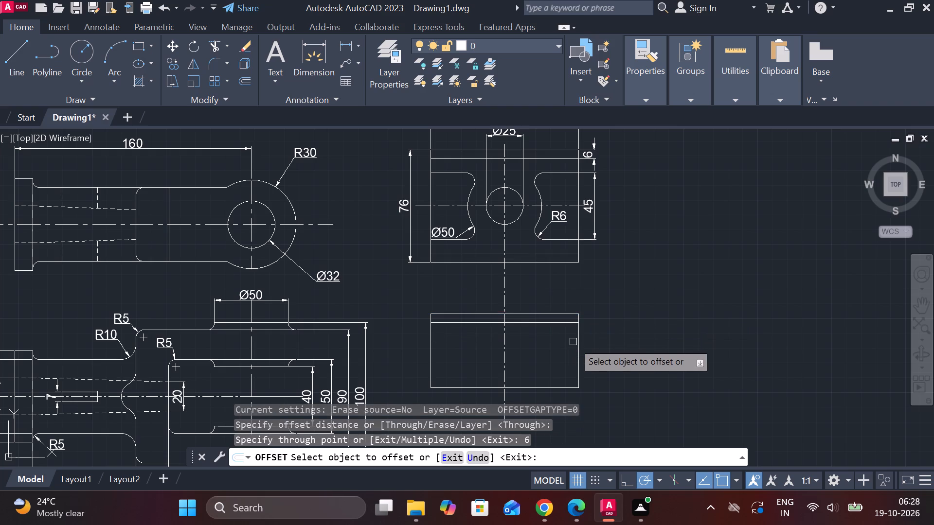
key("Escape")
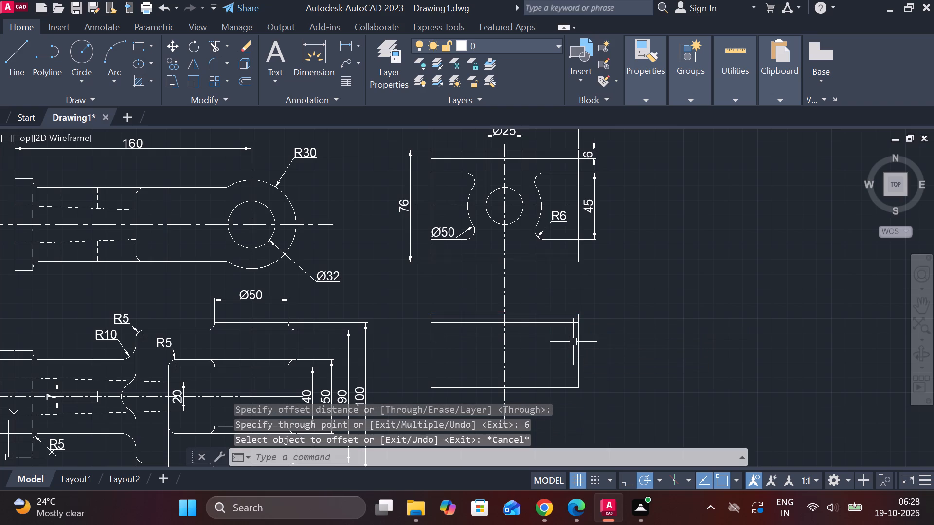
Draw a vertical line about 84 long through the rectangle, aligned with the left quadrant of the Ø25 circle above.
key("l")
key("Return")
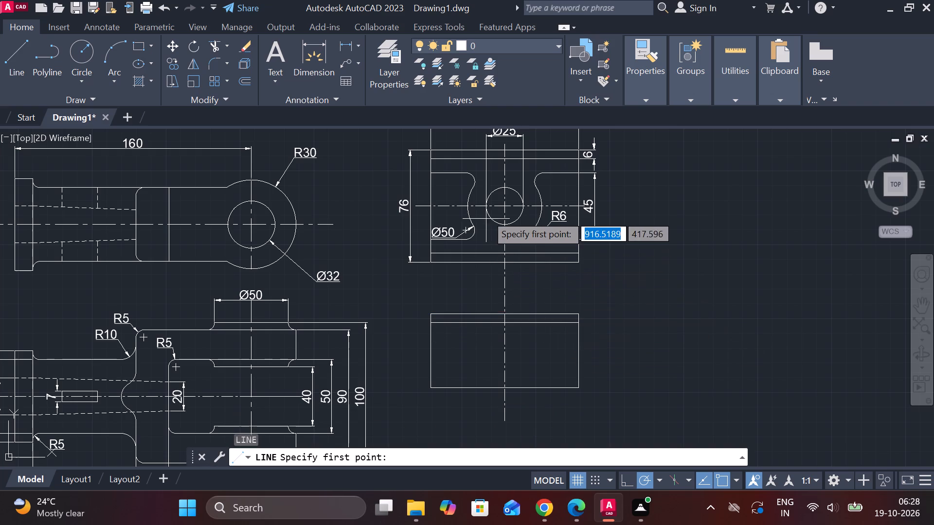
left_click(483, 283)
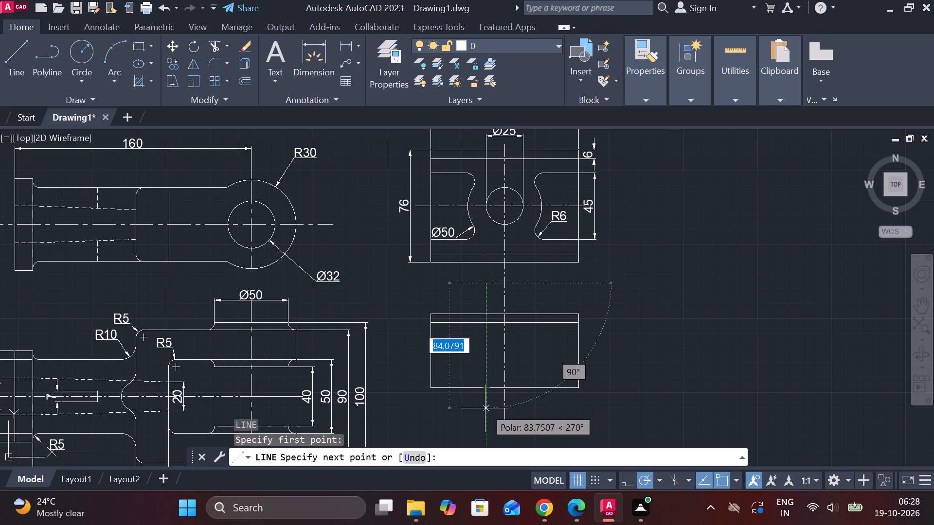
left_click(485, 408)
key("Escape")
Mirror the vertical line about the vertical centre line, keeping the original.
left_click(488, 369)
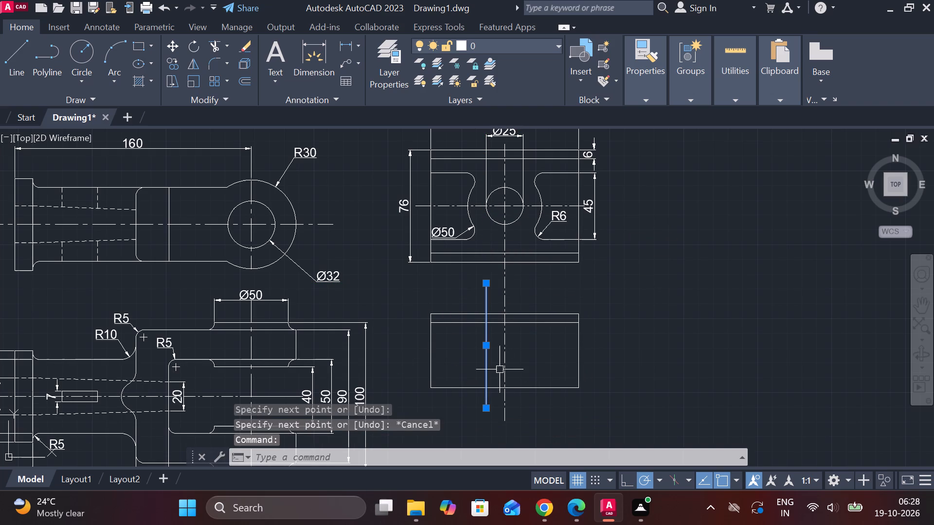
type("mi")
key("Return")
left_click(500, 389)
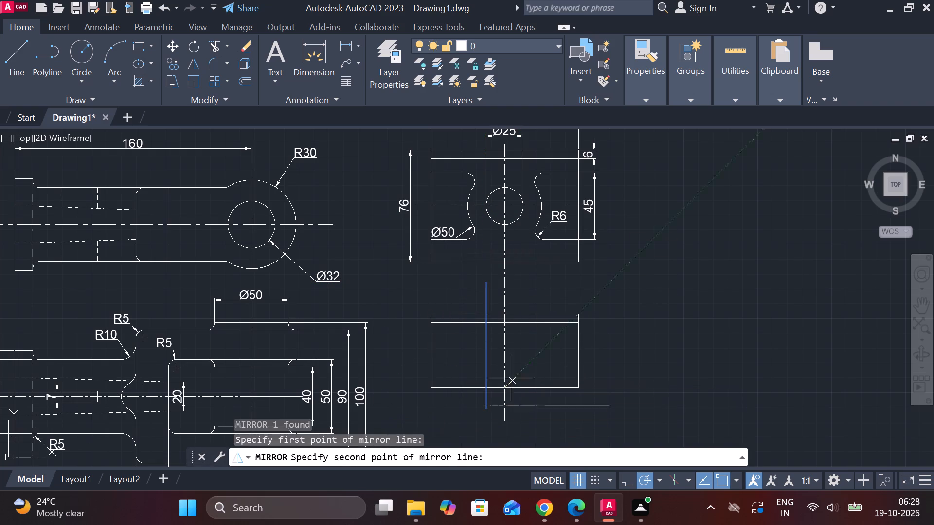
left_click(502, 314)
left_click_drag(520, 367, 502, 314)
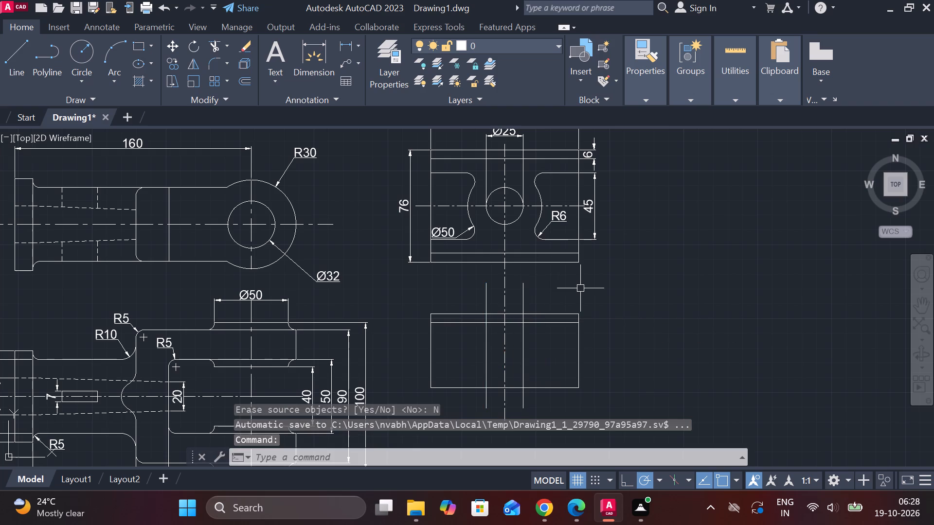
key("Escape")
key("Escape")
key("Escape")
key("Escape")
key("Escape")
key("Escape")
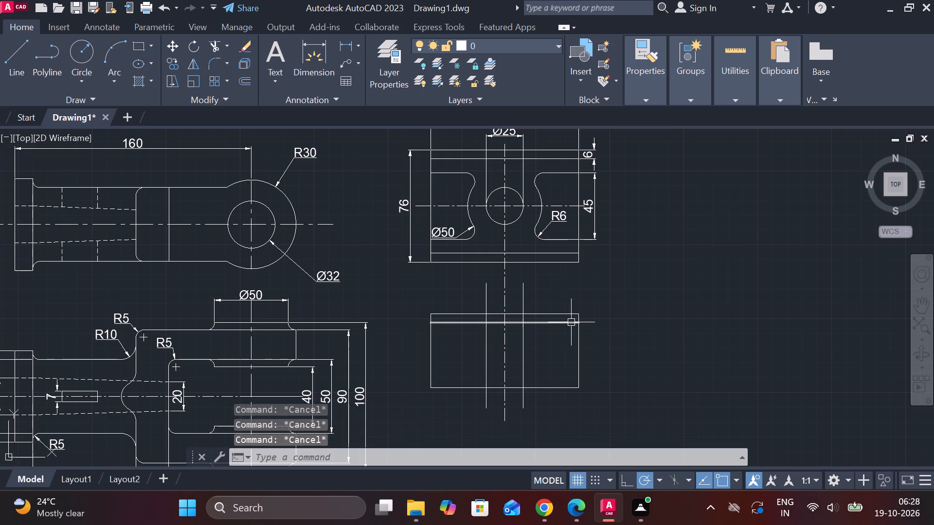
key("Escape")
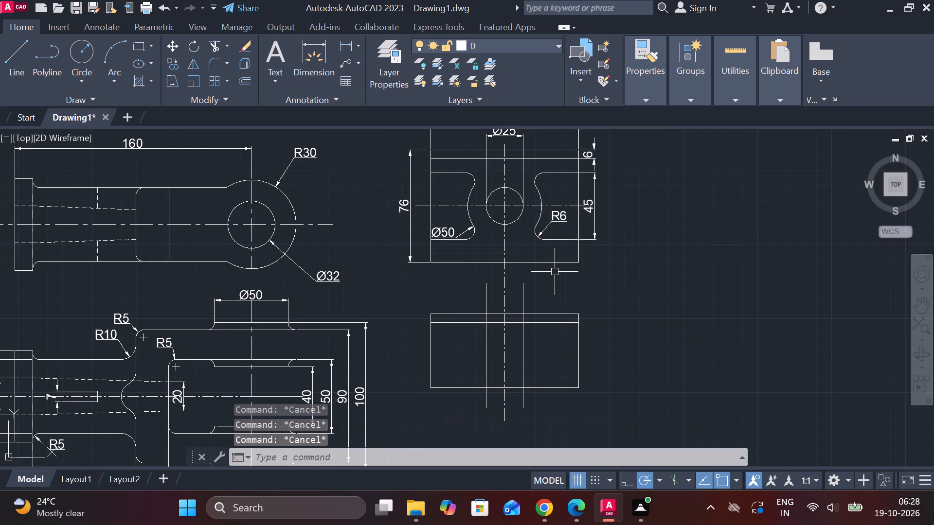
Trim the ends of both vertical lines that extend above and below the rectangle.
type("tr")
key("space")
left_click(520, 296)
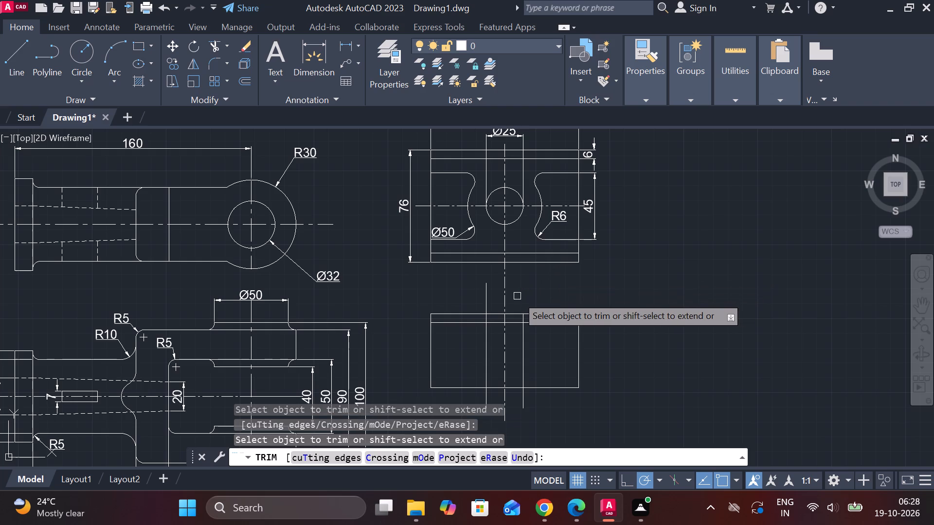
left_click(486, 296)
left_click(483, 397)
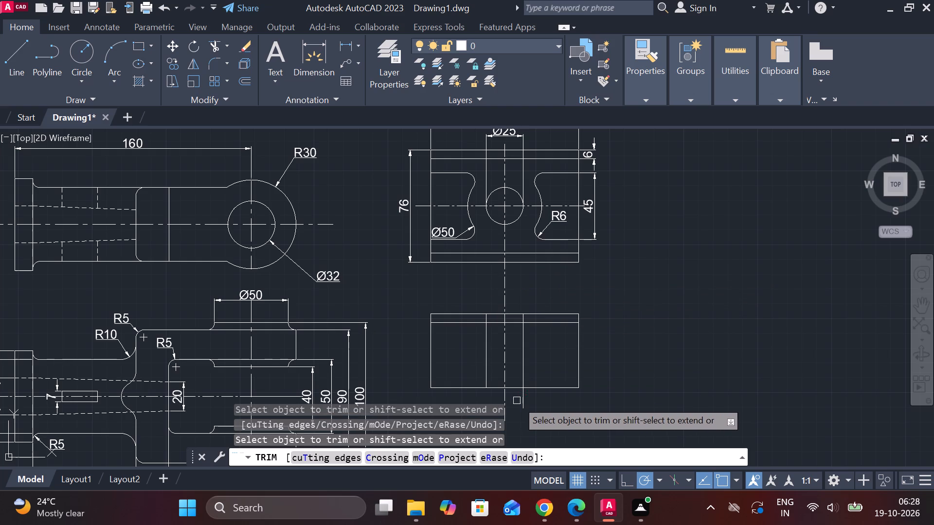
left_click(525, 402)
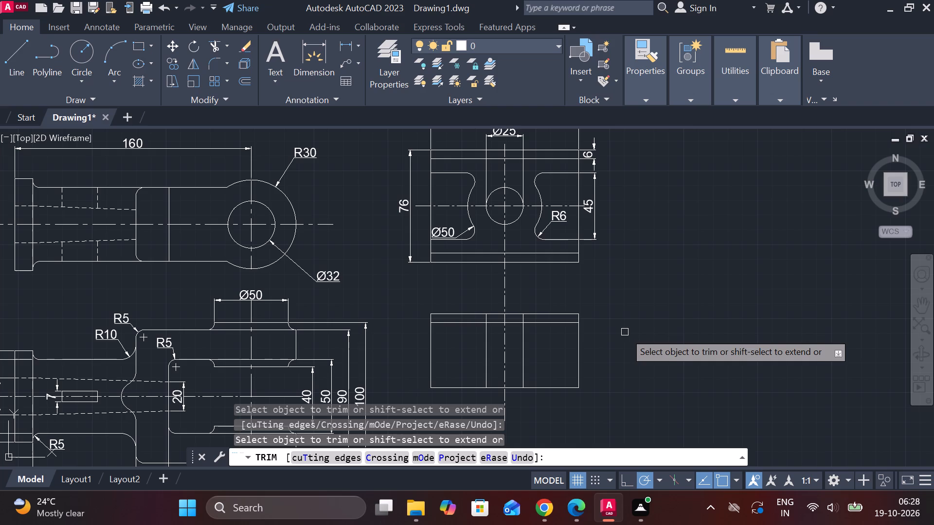
key("Escape")
Offset the horizontal line just below the rectangle's top edge 4 downward.
scroll(580, 330, "up", 1)
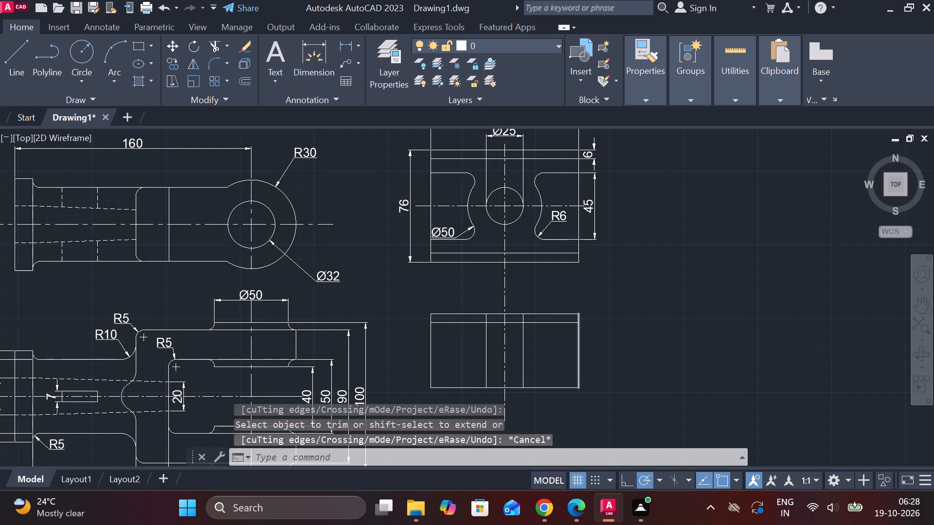
left_click(566, 321)
key("o")
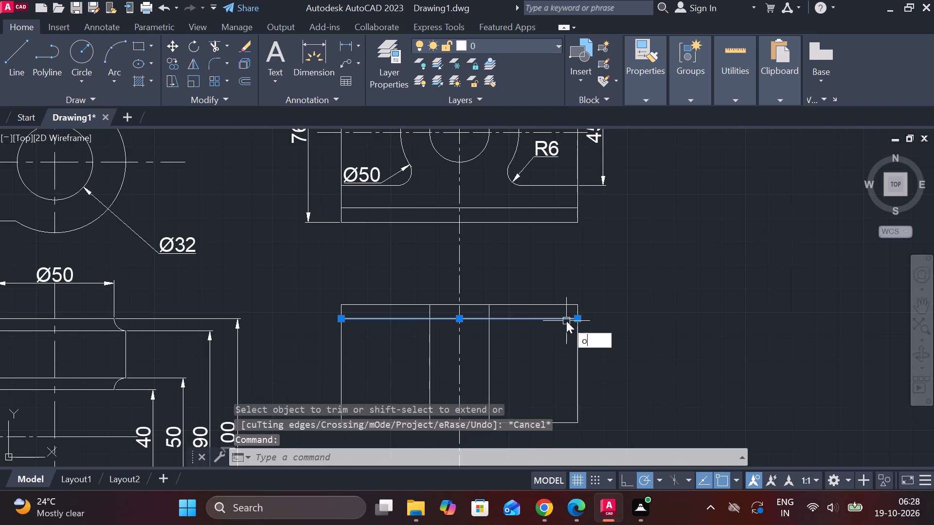
key("Return")
key("Return")
type("4")
key("space")
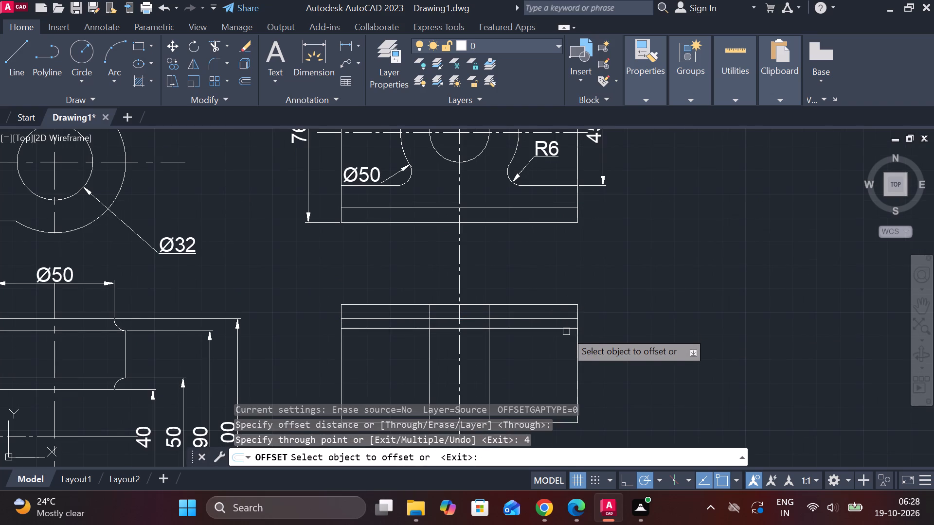
middle_click_drag(564, 351, 564, 320)
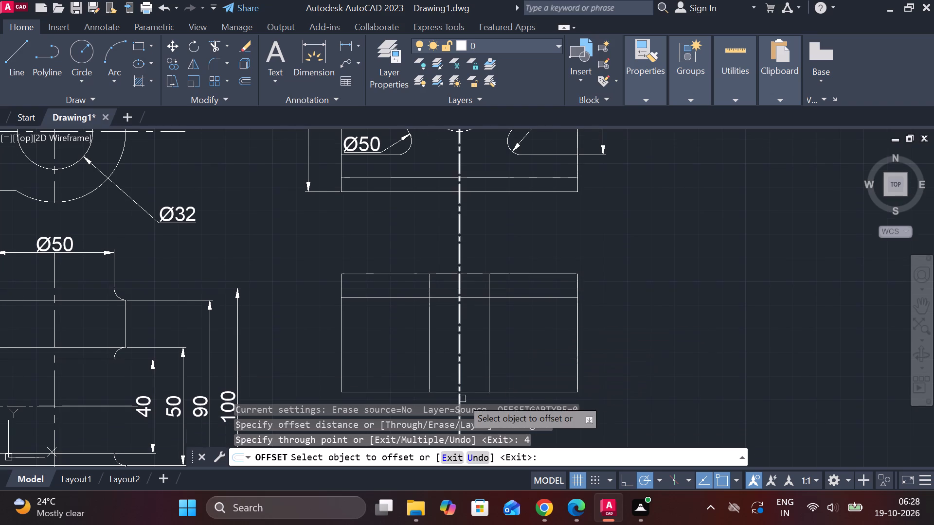
middle_click_drag(465, 358, 464, 311)
key("Escape")
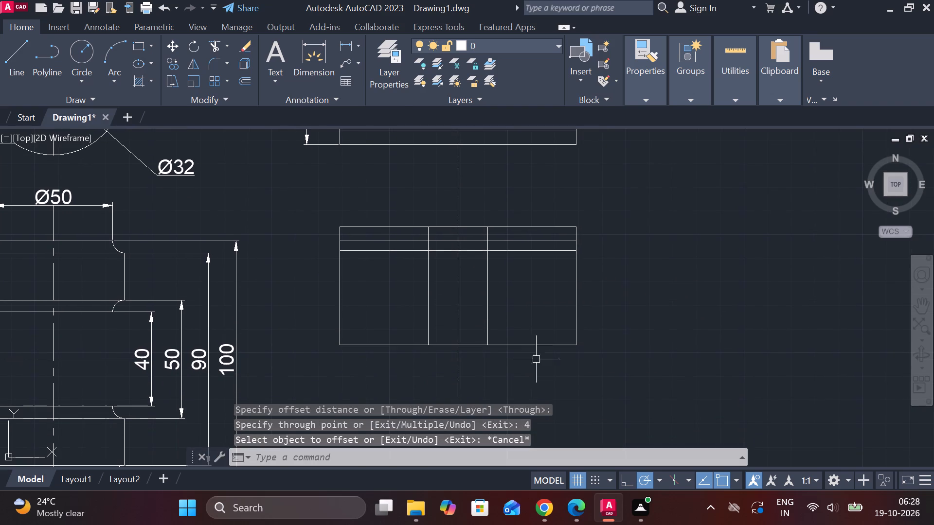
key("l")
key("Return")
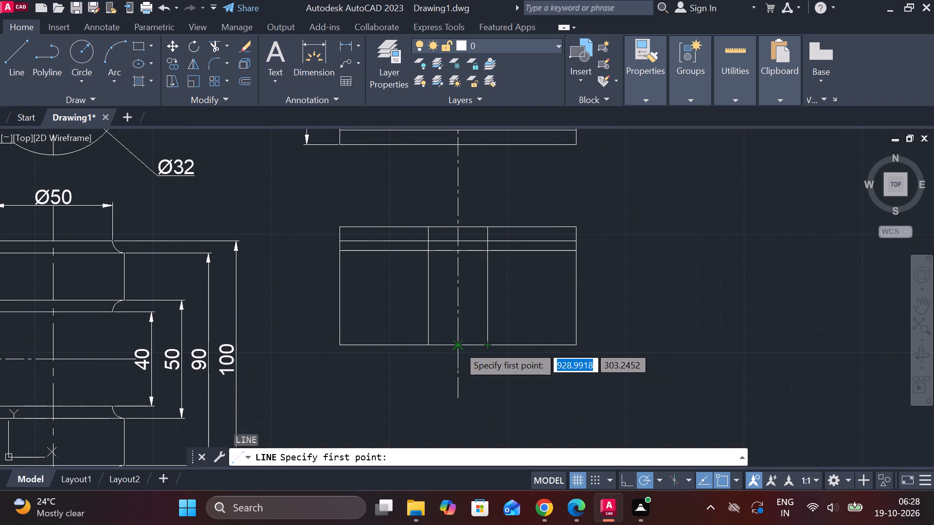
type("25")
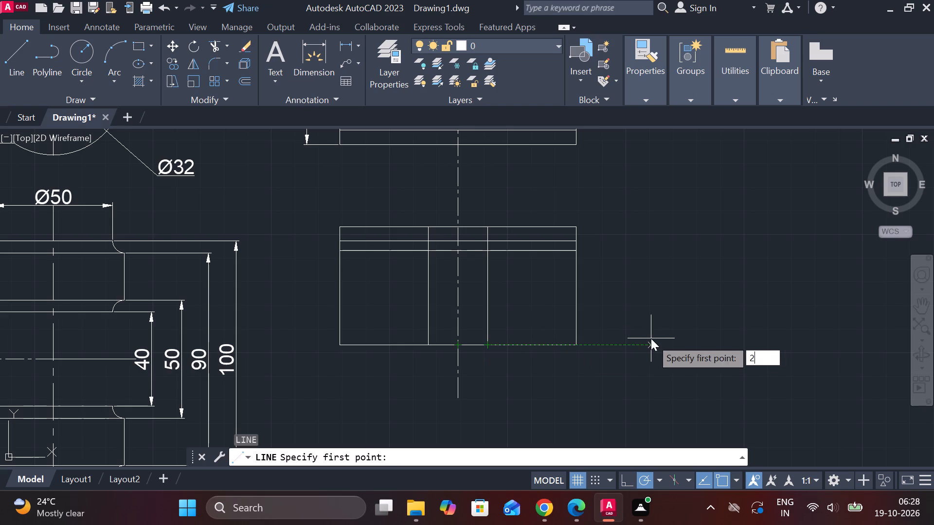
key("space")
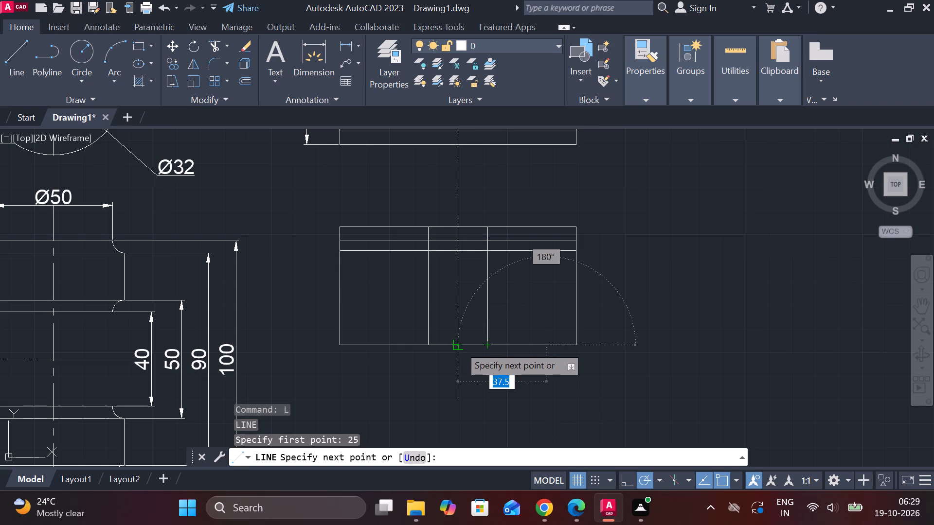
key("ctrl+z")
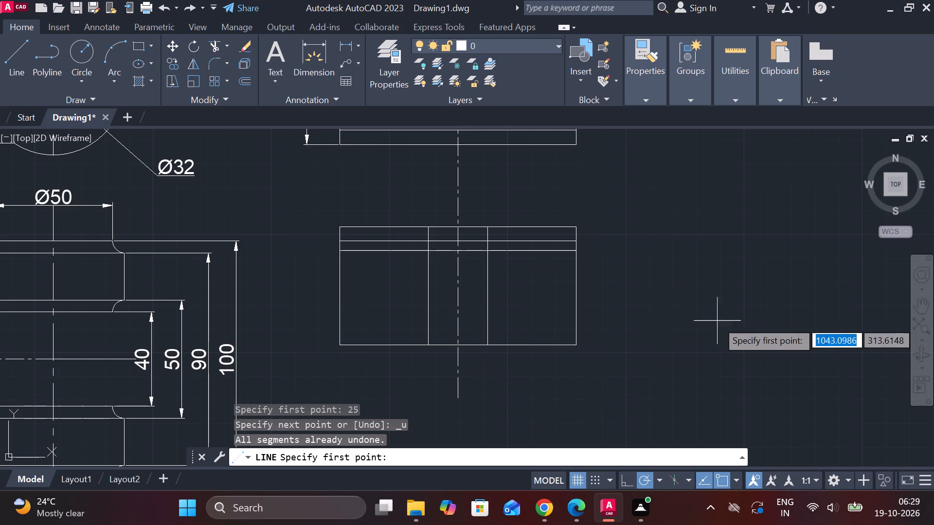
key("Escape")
Draw a vertical line 40 long from the rectangle's bottom edge, starting 25 right of the centre line, up to the lower horizontal line.
key("l")
key("Return")
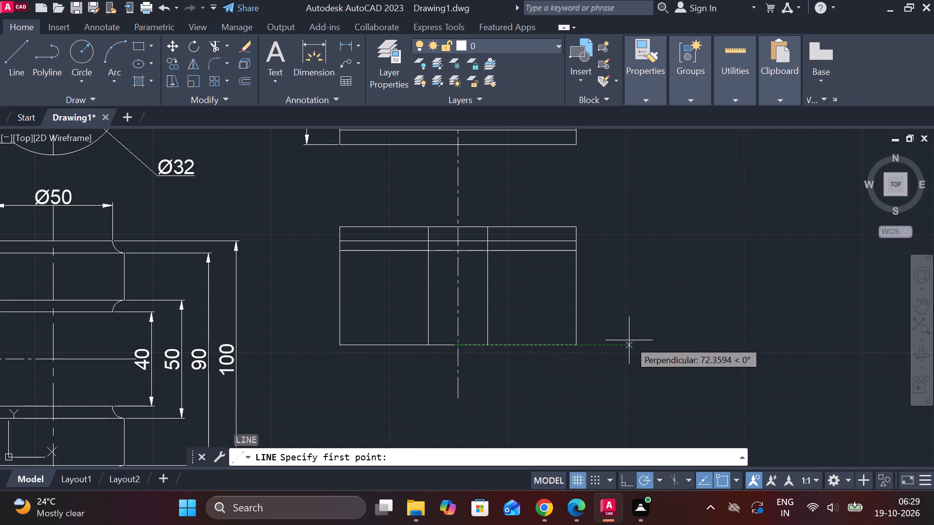
type("25")
key("space")
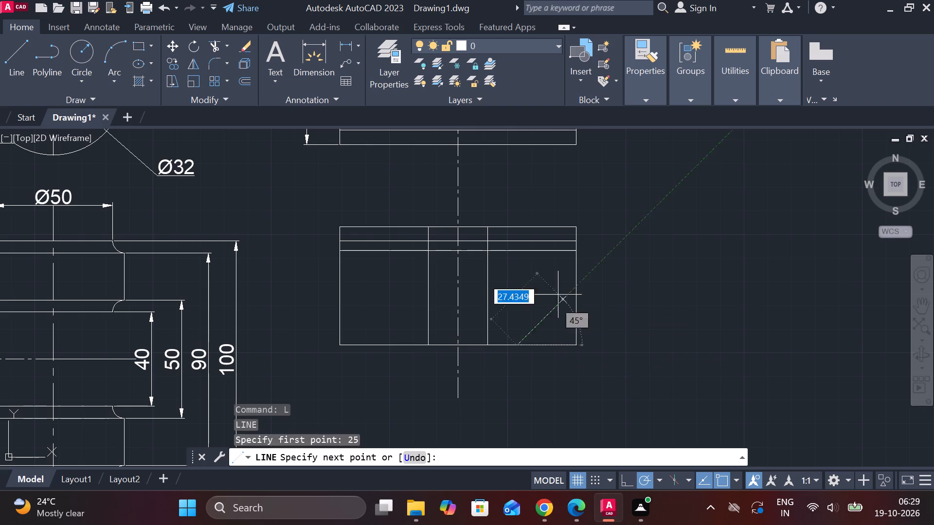
scroll(513, 251, "up", 2)
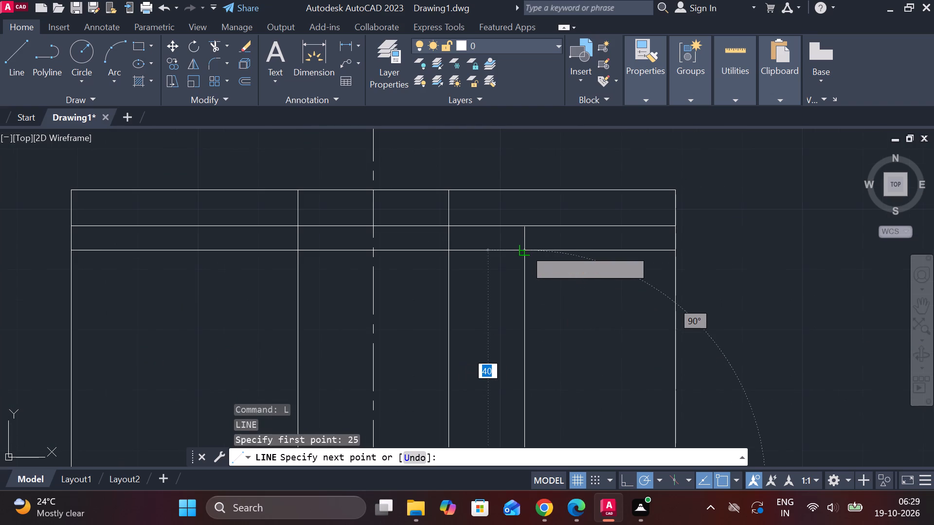
left_click(525, 249)
key("Escape")
Remove the part of the lower horizontal line left of the new vertical line by trimming it and erasing the leftover piece.
type("tr")
key("space")
left_click(500, 247)
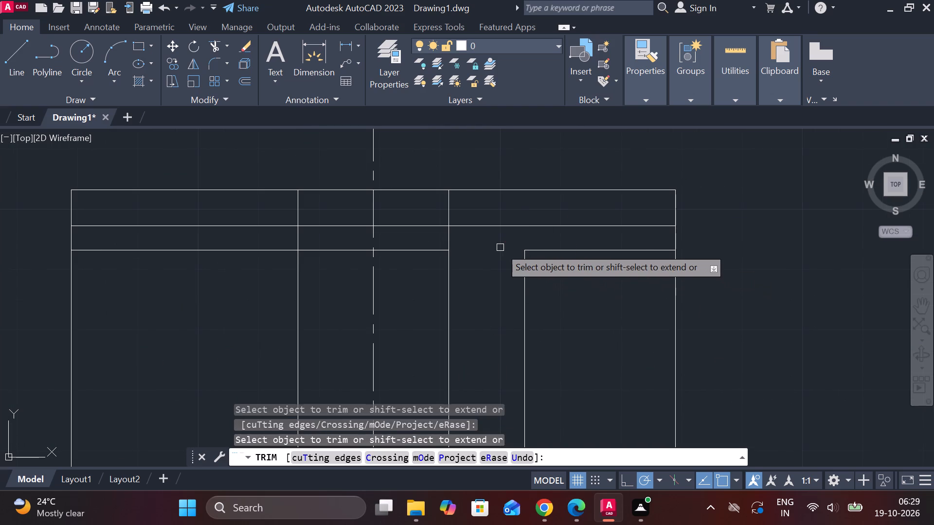
key("Escape")
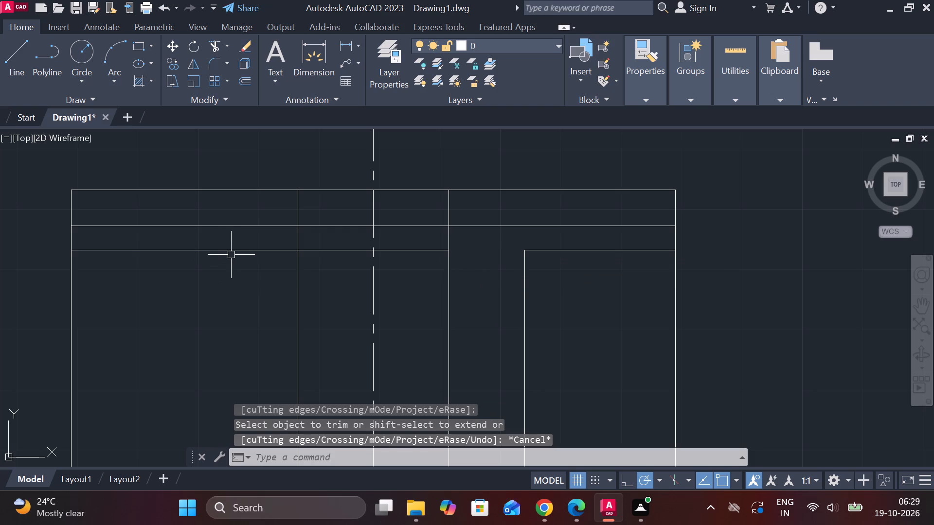
left_click(233, 253)
type("e")
key("space")
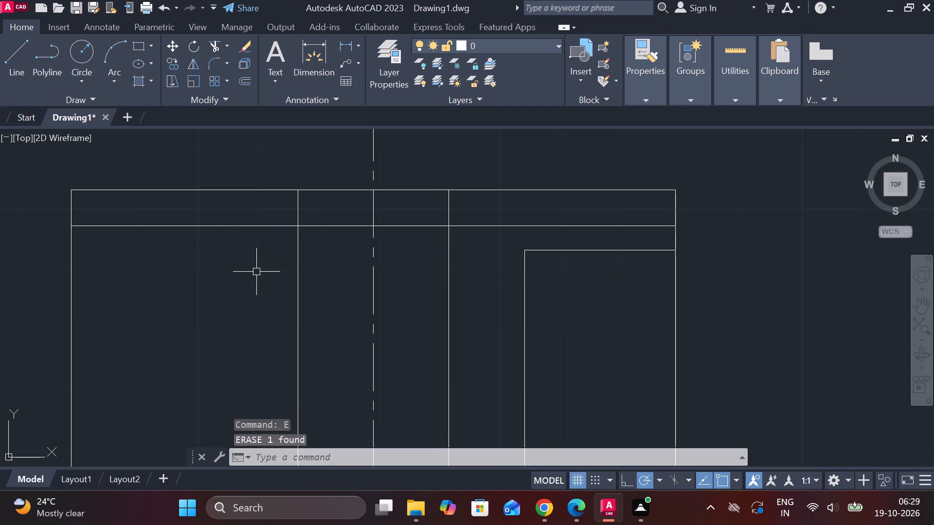
left_click(447, 326)
key("Escape")
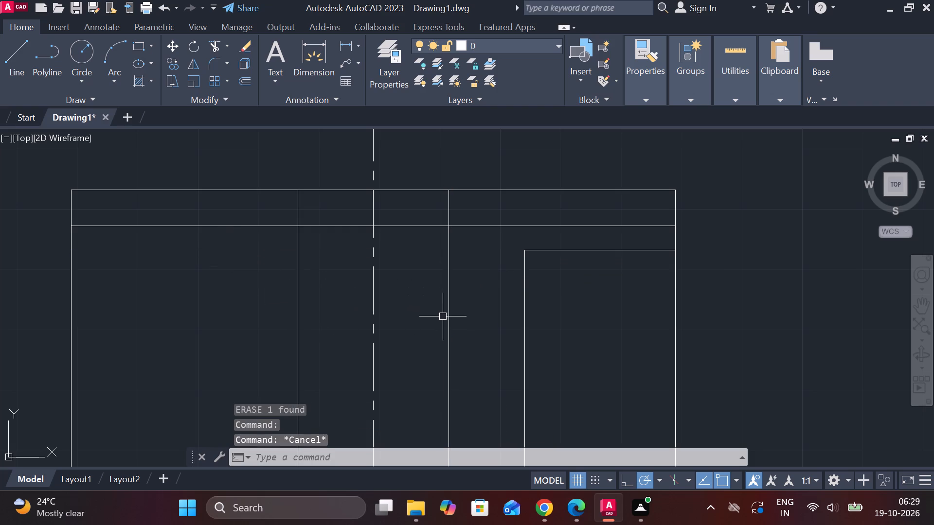
Fillet the corner between the remaining horizontal segment and the new vertical line with radius 6.
type("f r")
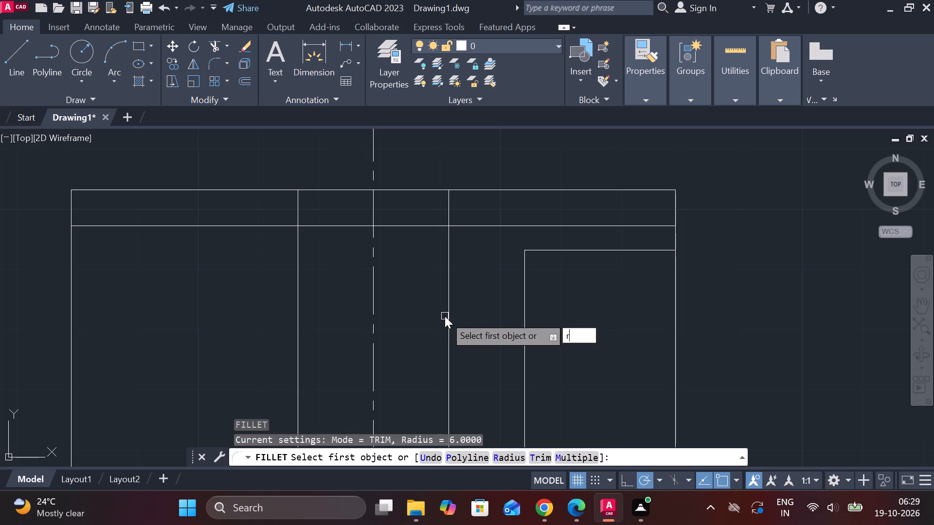
key("space")
key("6")
key("Return")
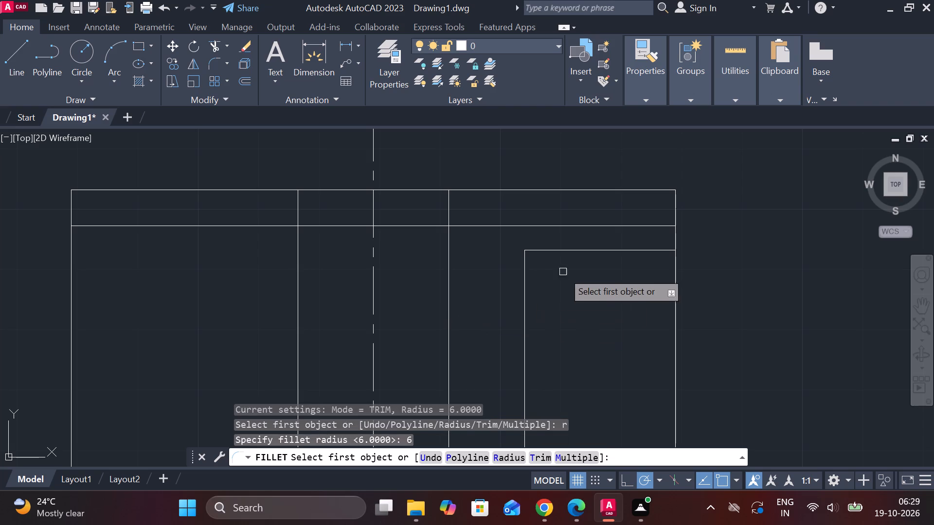
left_click(572, 250)
left_click(520, 277)
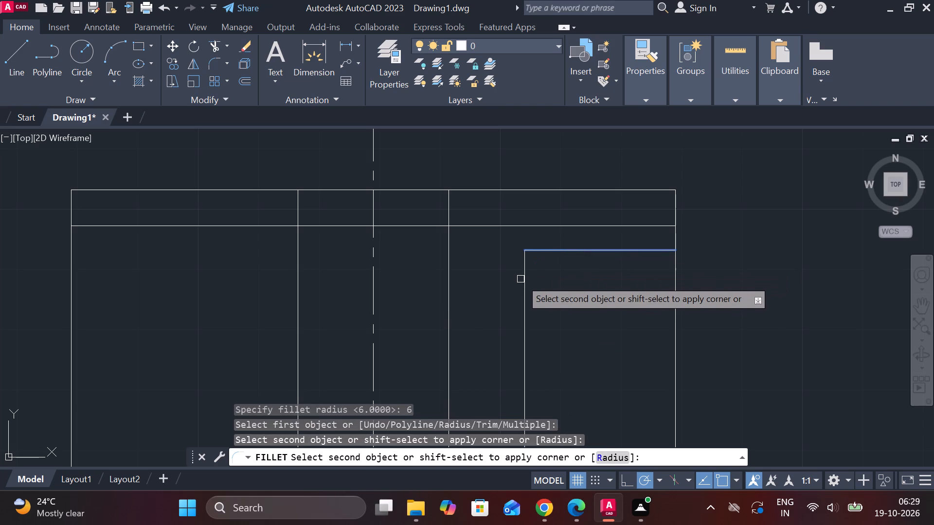
left_click(523, 281)
key("Escape")
Mirror the filleted profile (horizontal segment, arc and vertical line) about the vertical centre line, keeping the original.
scroll(519, 282, "down", 2)
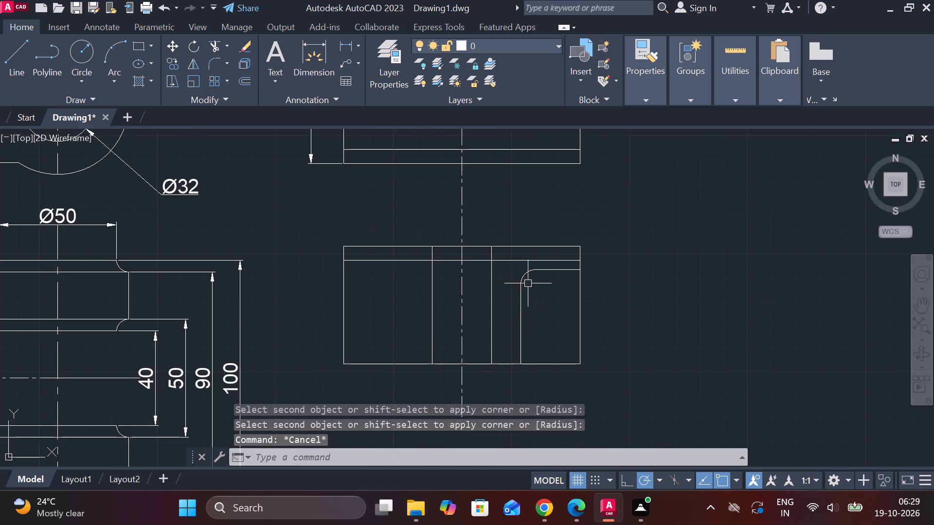
left_click(547, 269)
left_click(515, 275)
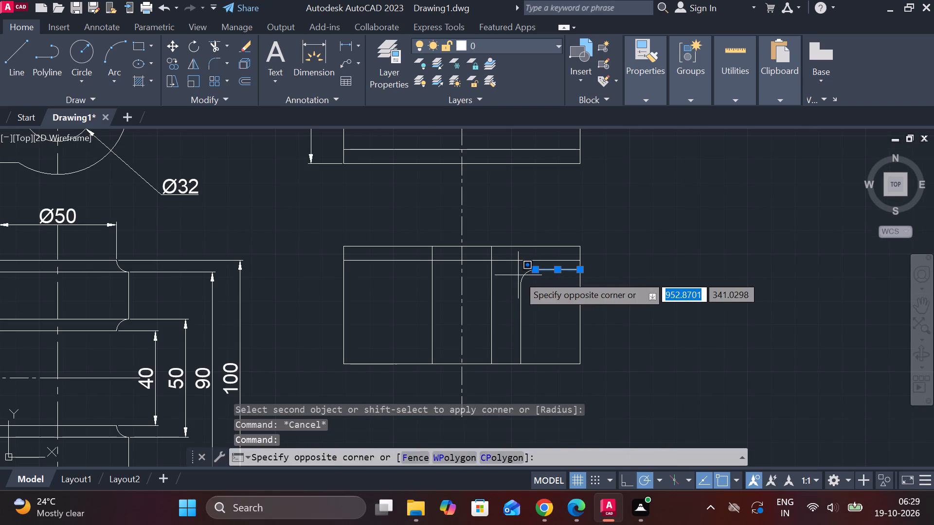
left_click(518, 275)
left_click(521, 277)
left_click(519, 325)
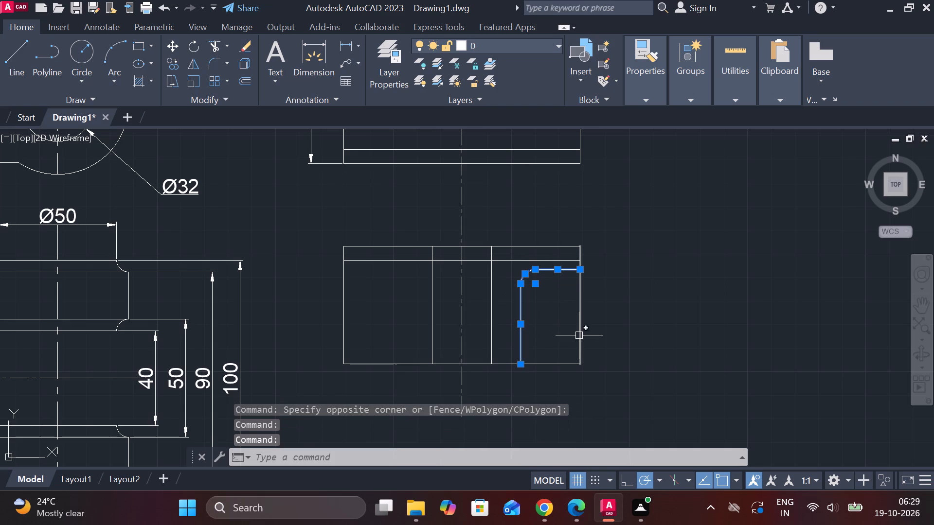
type("mi")
key("Return")
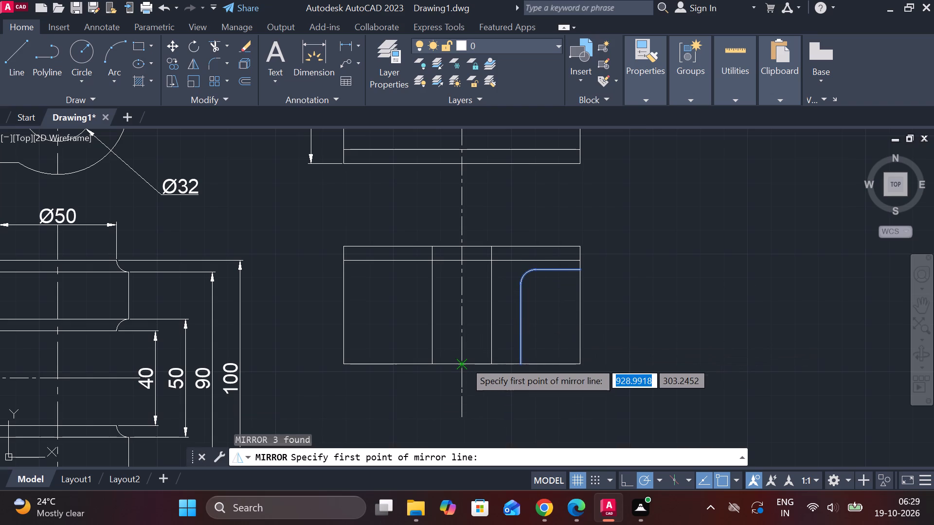
left_click(465, 361)
left_click(461, 245)
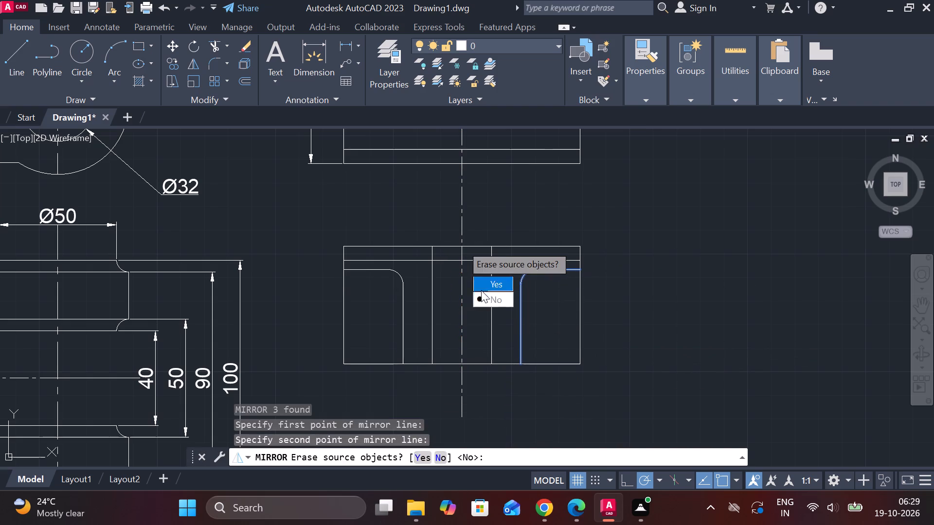
left_click(483, 295)
key("Escape")
Change the linetype of both filleted profiles, including their arcs, to DASHED.
left_click(522, 294)
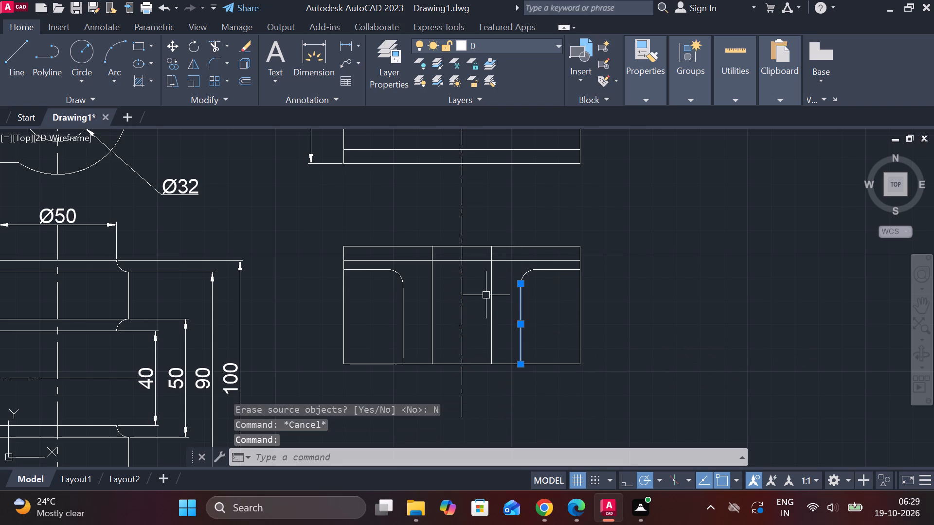
left_click(405, 313)
left_click(380, 268)
left_click(391, 270)
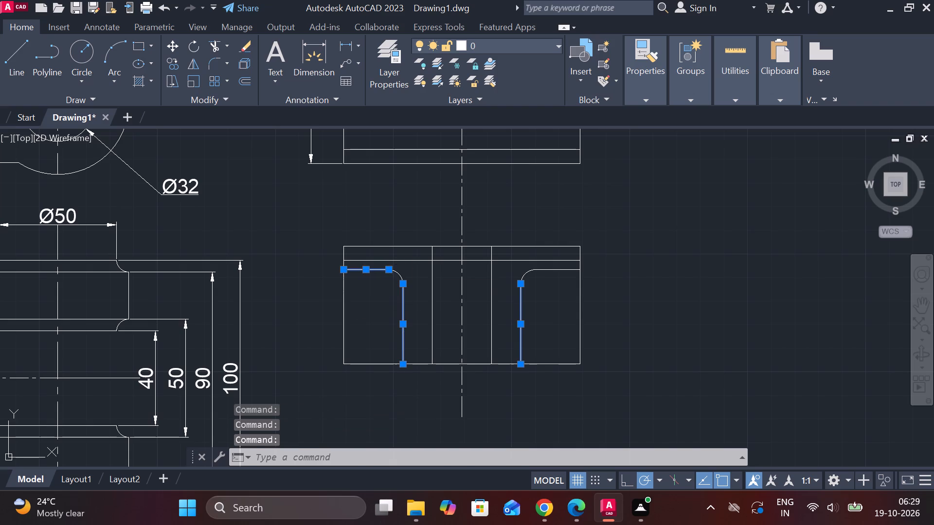
key("Escape")
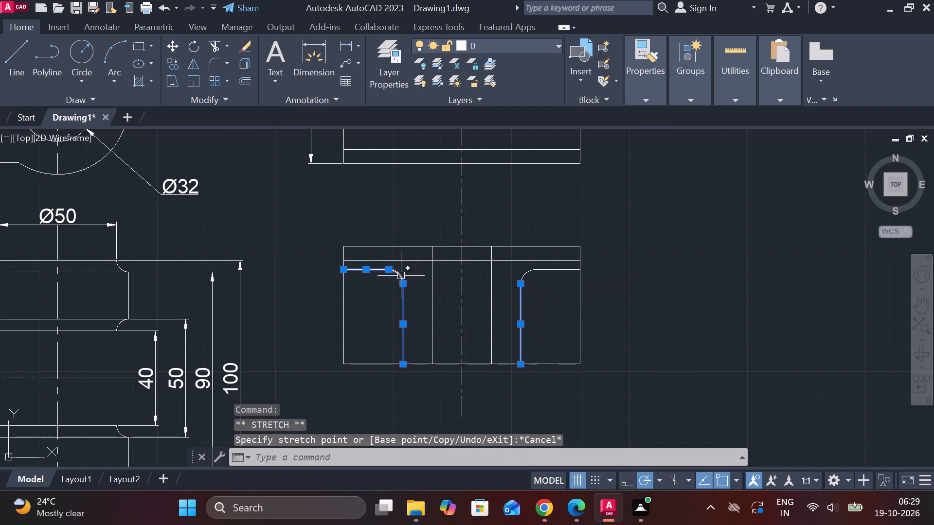
left_click(401, 277)
scroll(535, 270, "up", 1)
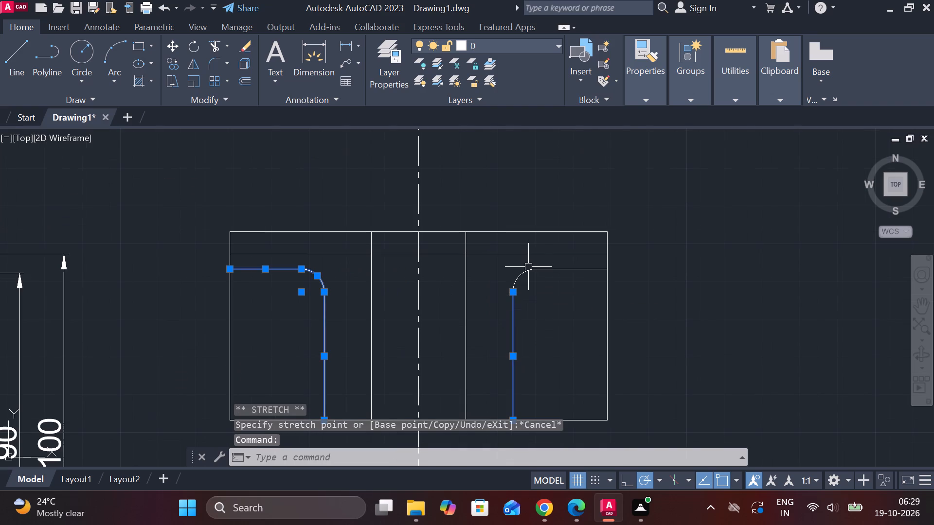
left_click(528, 267)
left_click(558, 270)
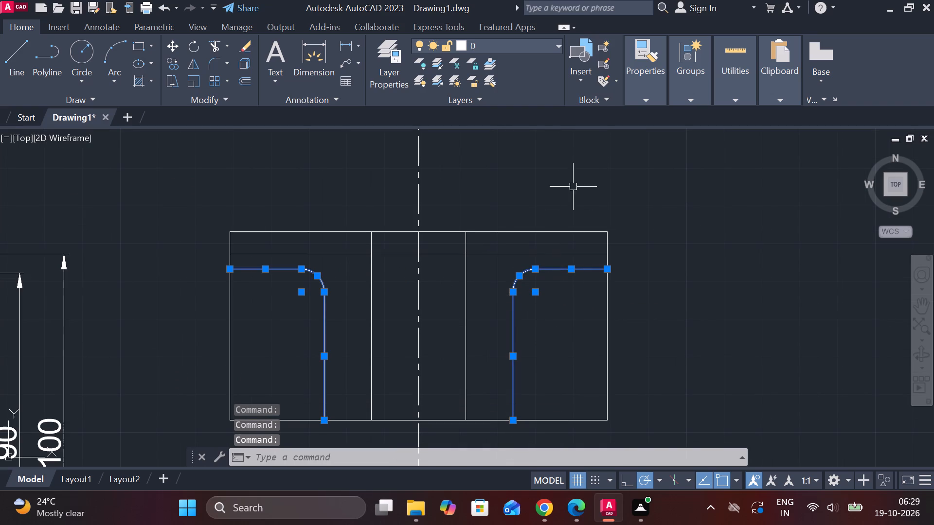
left_click(645, 101)
left_click(770, 151)
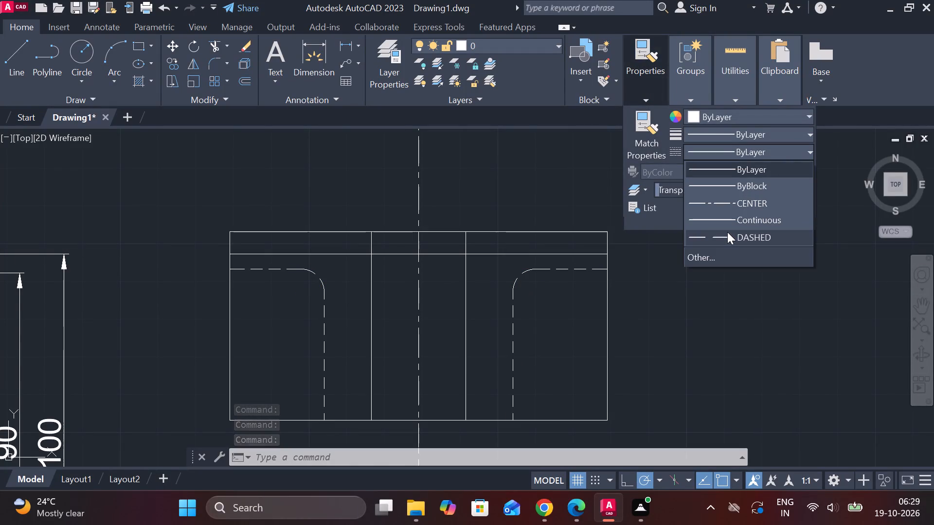
left_click(727, 232)
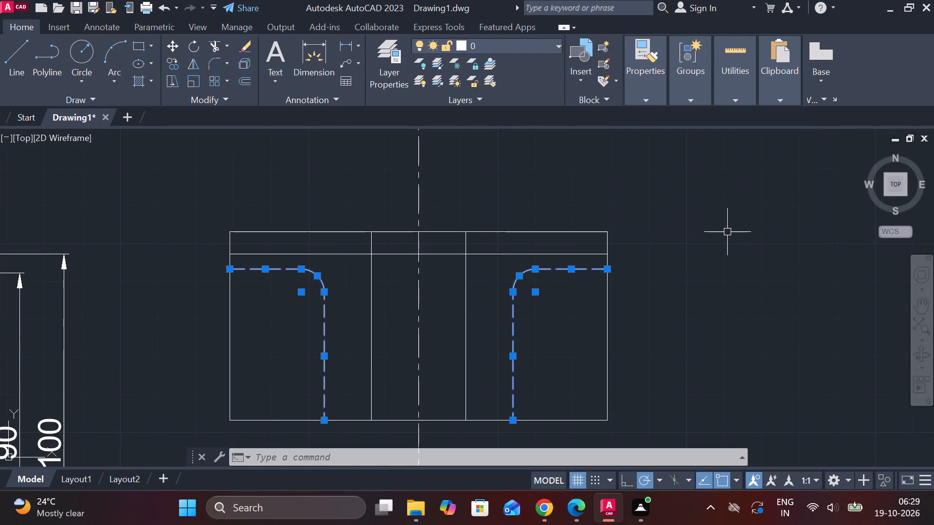
key("Escape")
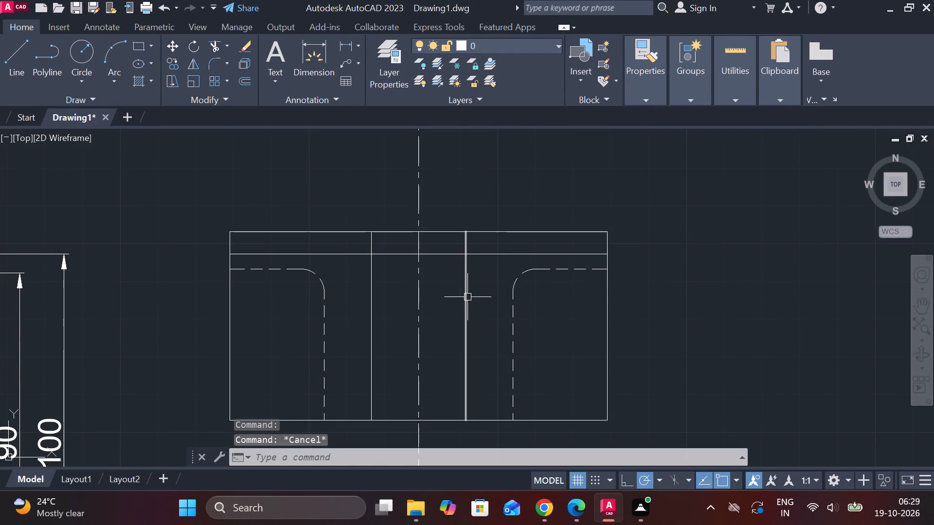
Change the linetype of the two inner vertical lines beside the centre line to DASHED.
left_click(464, 291)
left_click(372, 312)
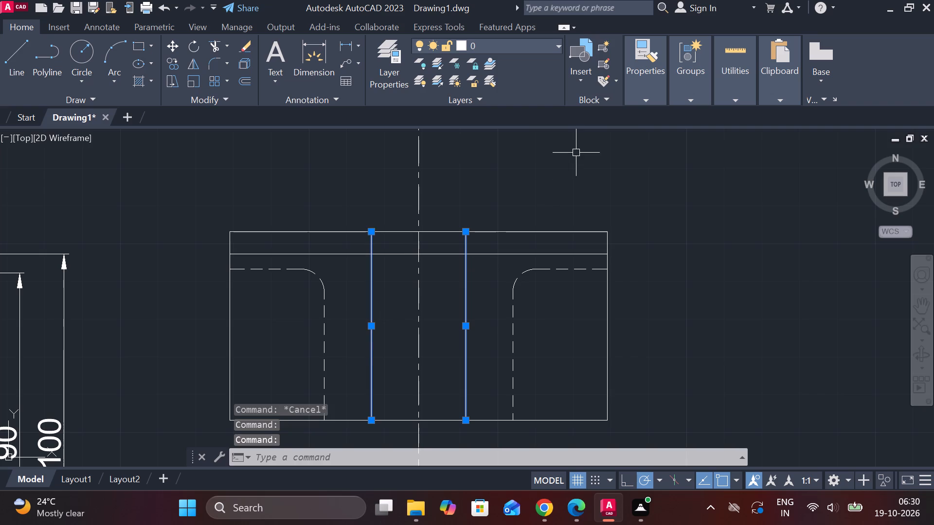
left_click(658, 101)
left_click(720, 154)
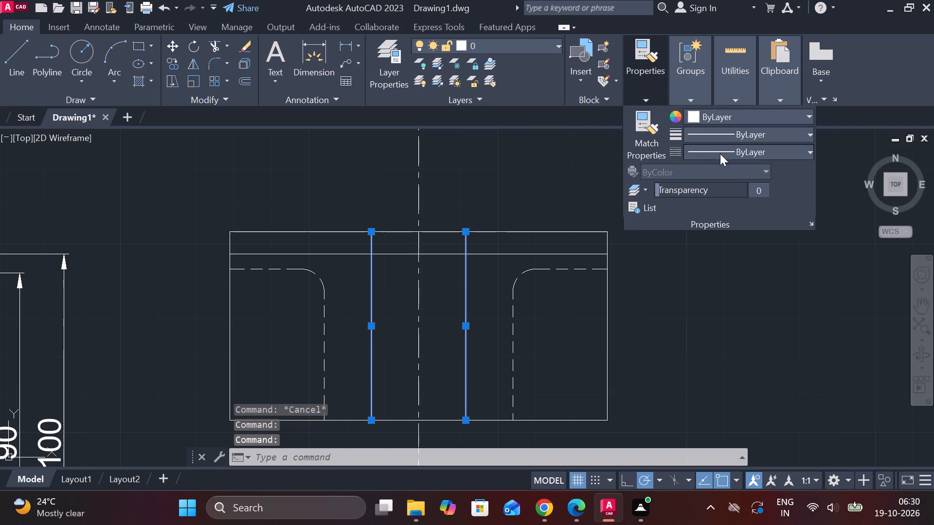
left_click(717, 231)
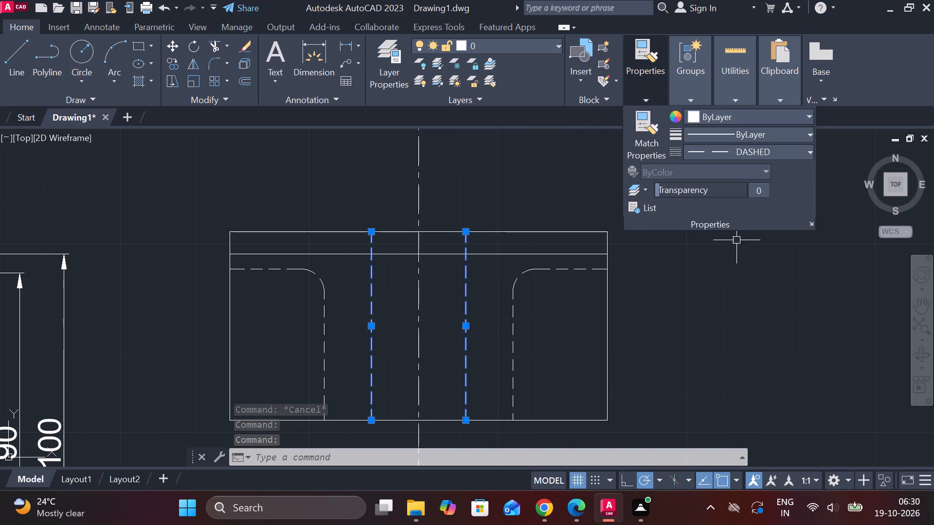
key("Escape")
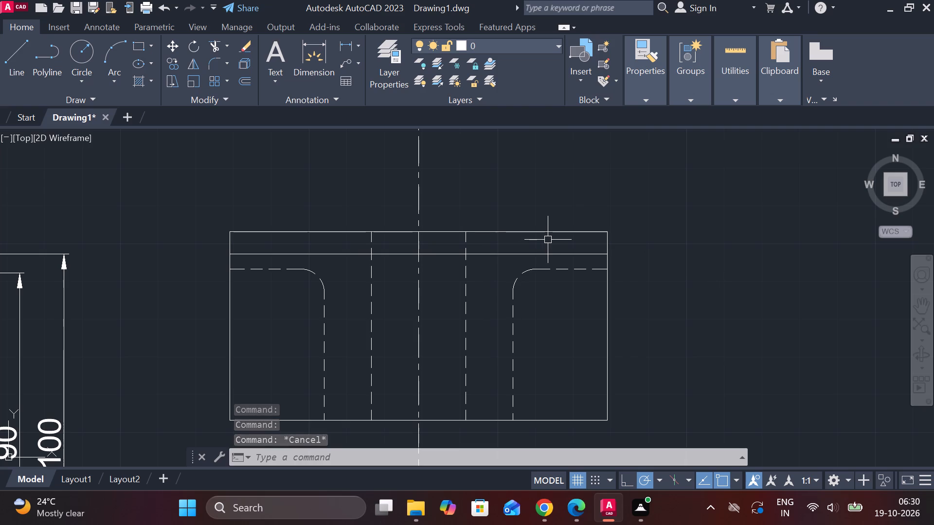
Draw 6 long solid lines over the upper ends of both inner dashed verticals, from the top edge to the horizontal line below.
key("l")
key("Return")
left_click(470, 234)
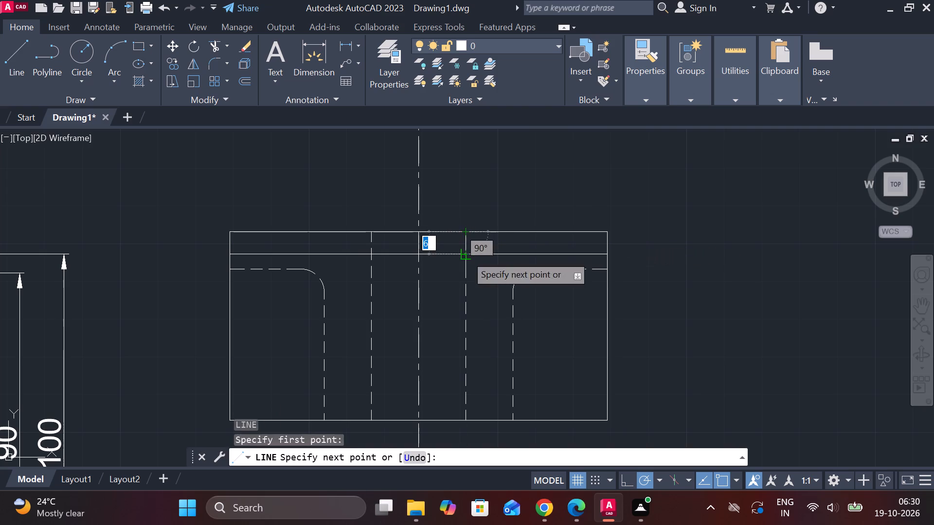
left_click(466, 255)
key("Escape")
key("space")
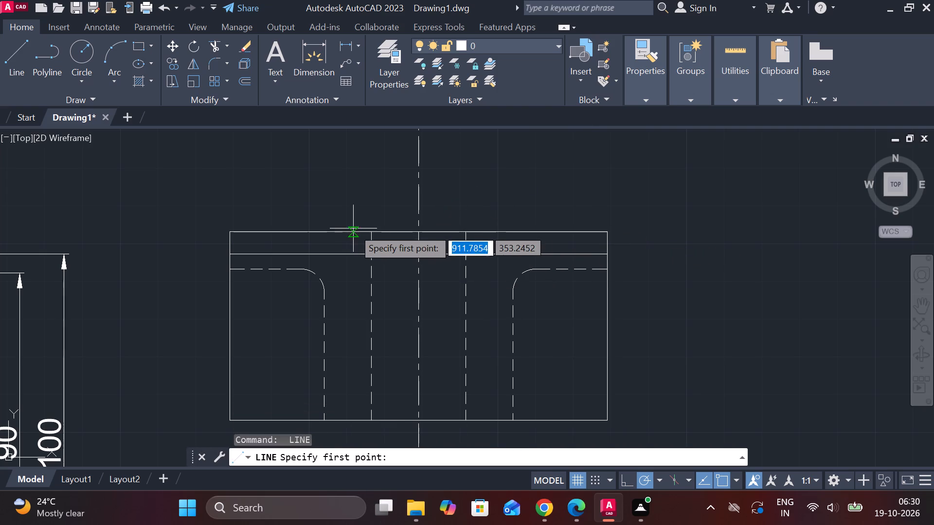
left_click(367, 227)
left_click(370, 253)
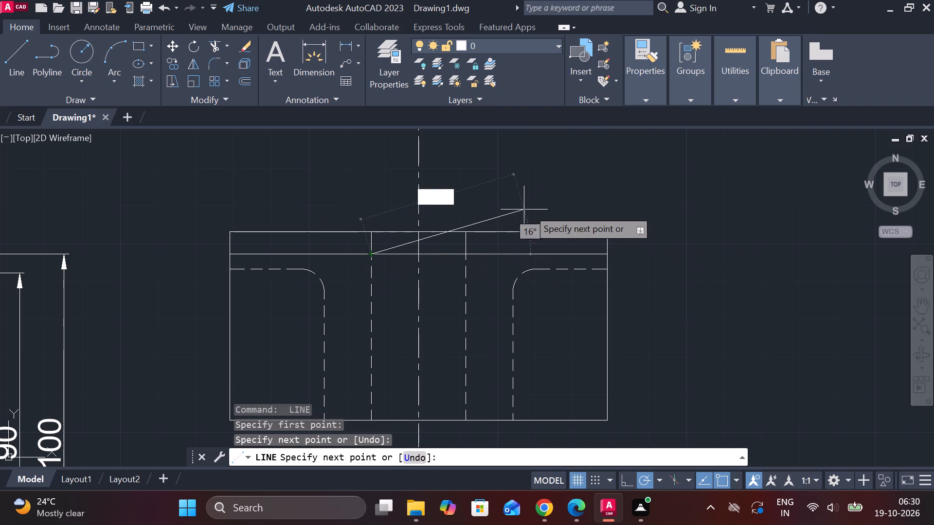
key("Escape")
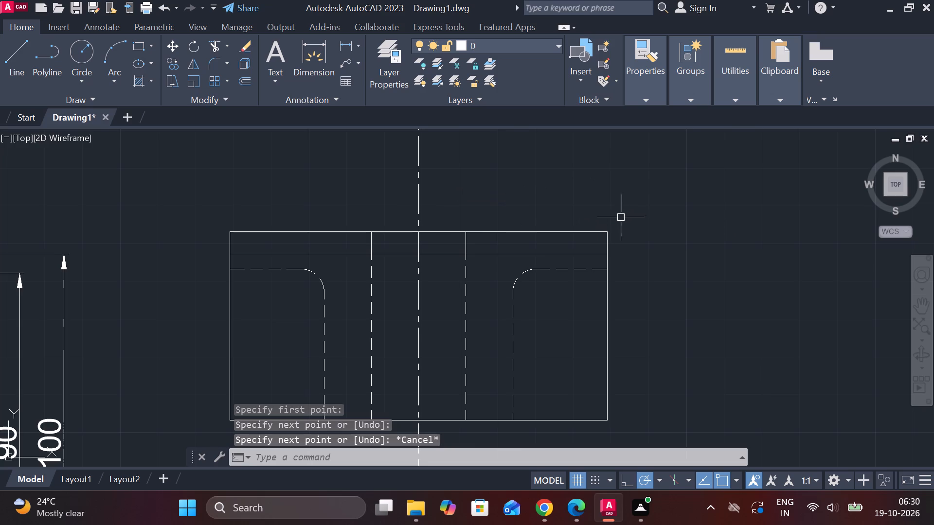
Add a vertical linear dimension for the full height of the lower rectangular view, placed outside its left edge.
scroll(624, 218, "down", 2)
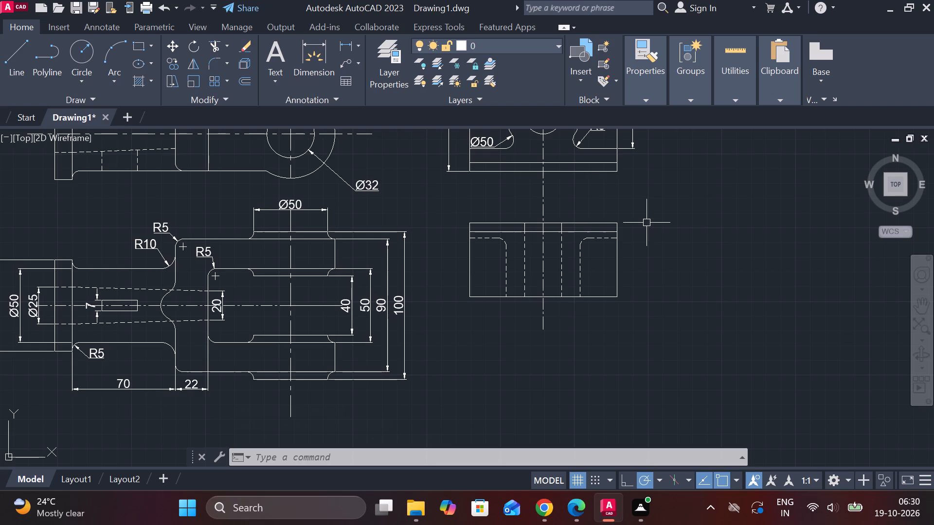
left_click(343, 38)
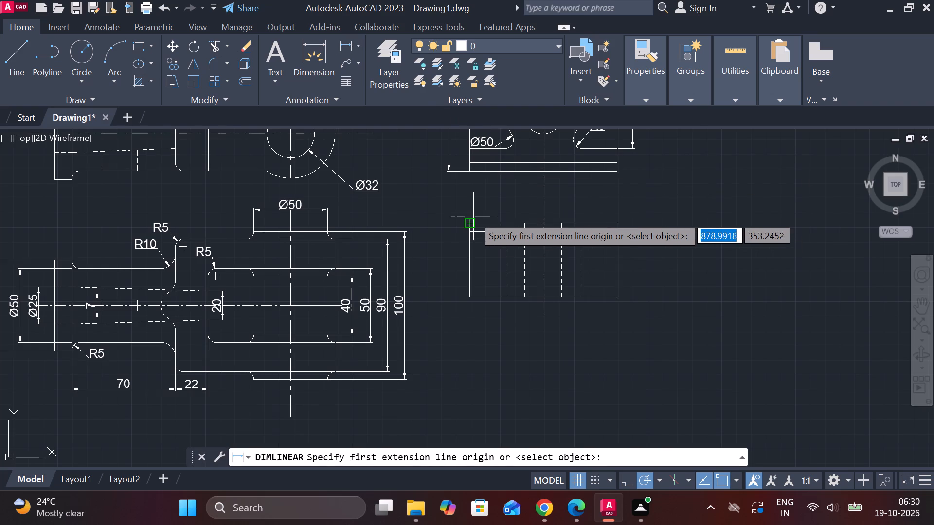
scroll(473, 216, "up", 1)
left_click(473, 216)
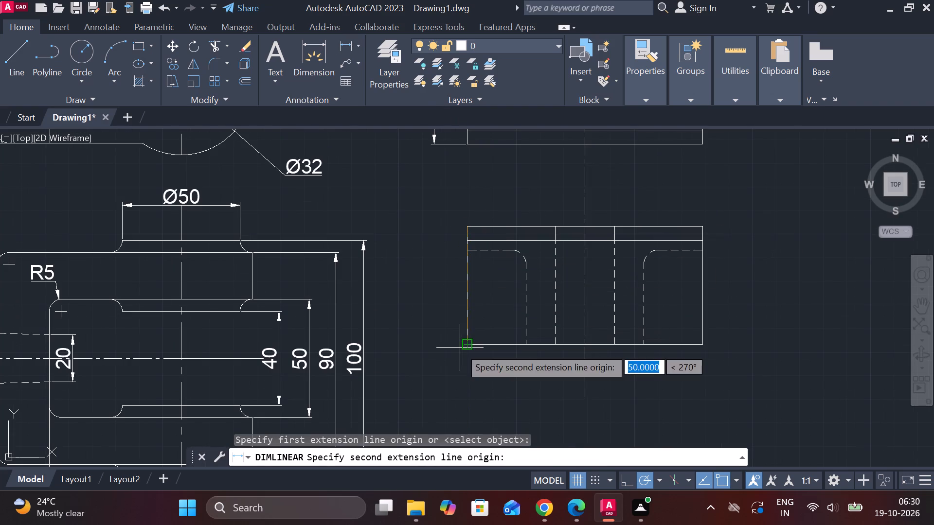
left_click(460, 348)
left_click(434, 302)
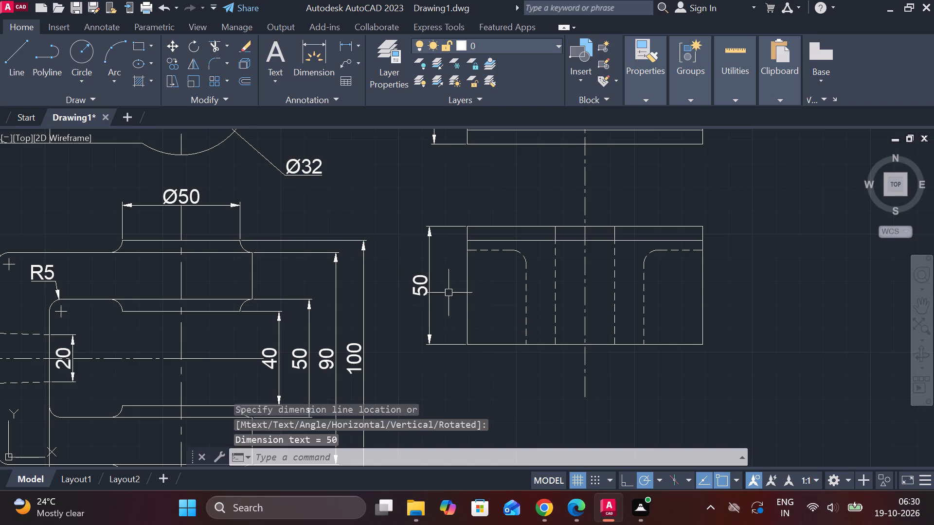
Add a vertical linear dimension for the thin top strip of the lower view, placed between its left edge and the overall height dimension.
scroll(495, 220, "up", 2)
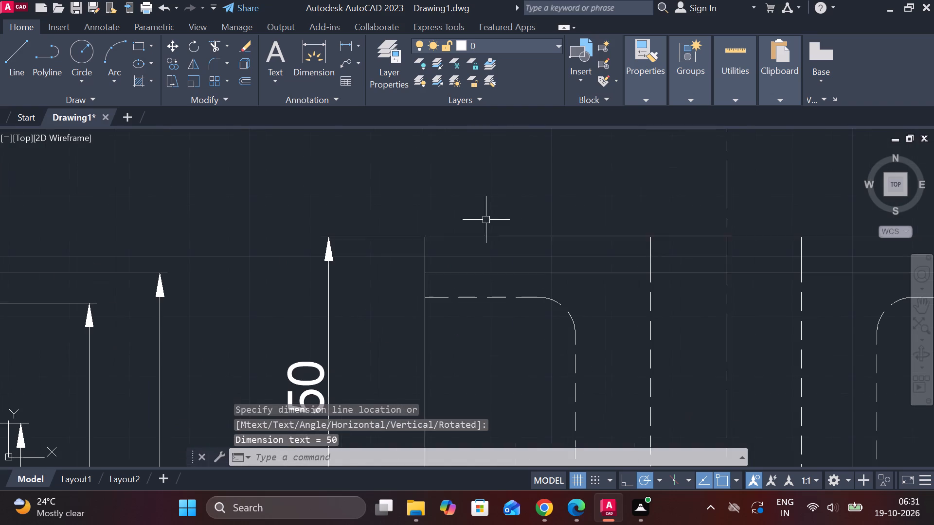
key("space")
left_click(429, 235)
left_click(430, 271)
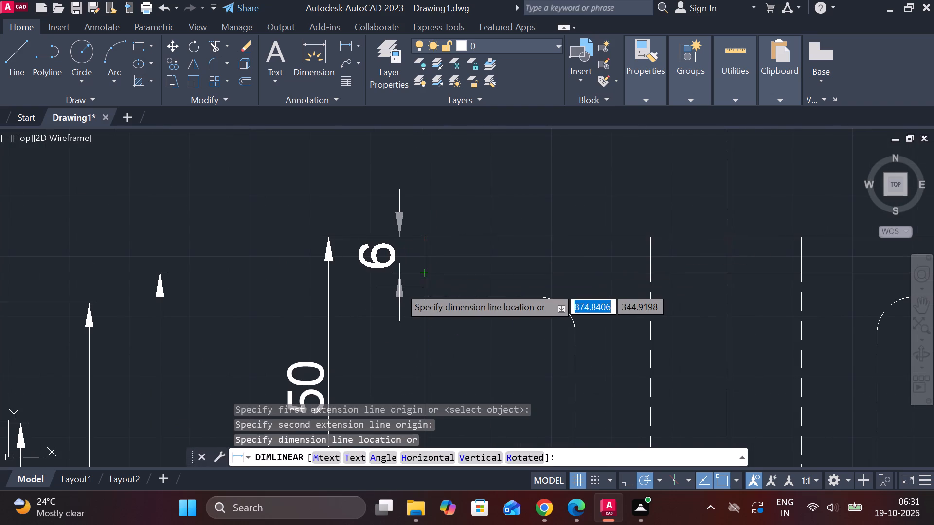
left_click(399, 287)
scroll(423, 282, "down", 2)
middle_click_drag(454, 296, 409, 271)
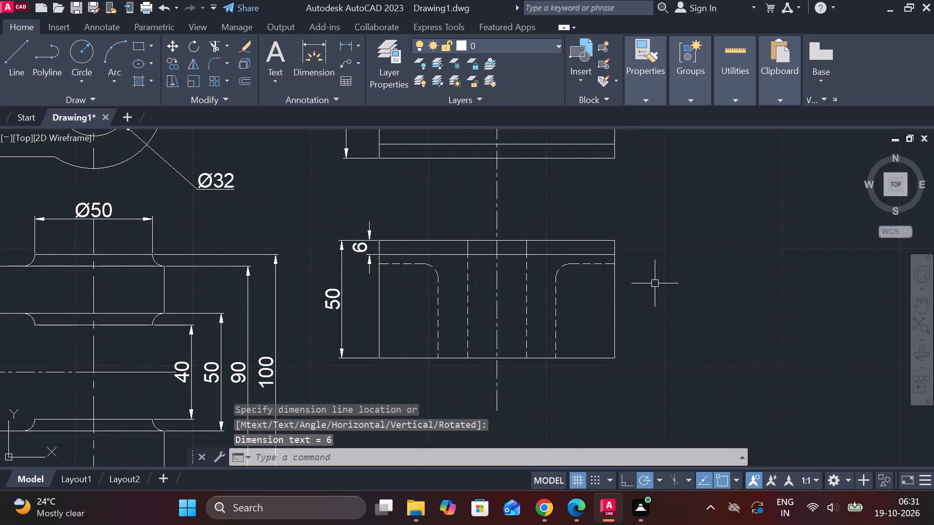
Add a vertical linear dimension from the lower view's top edge to the dashed horizontal line, placed outside its right edge.
scroll(654, 283, "up", 2)
key("space")
left_click(559, 171)
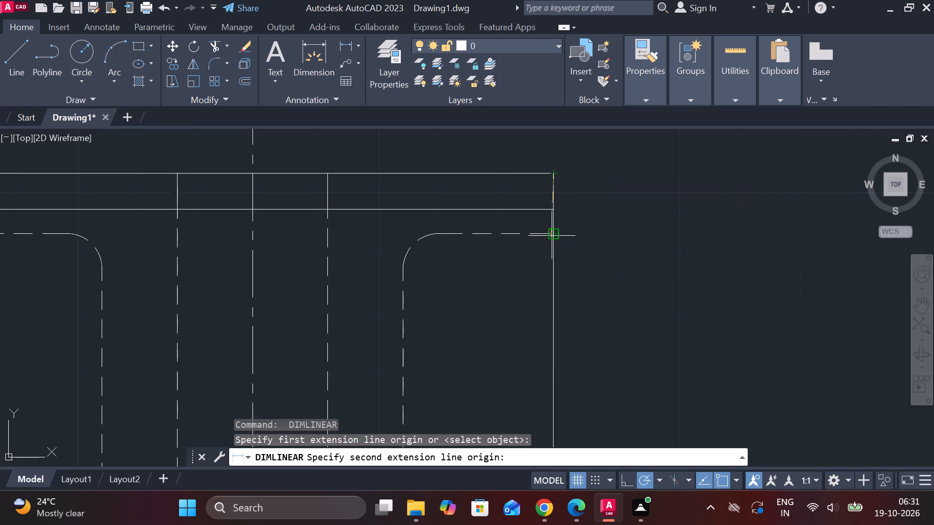
left_click(552, 235)
left_click(643, 244)
scroll(602, 255, "down", 3)
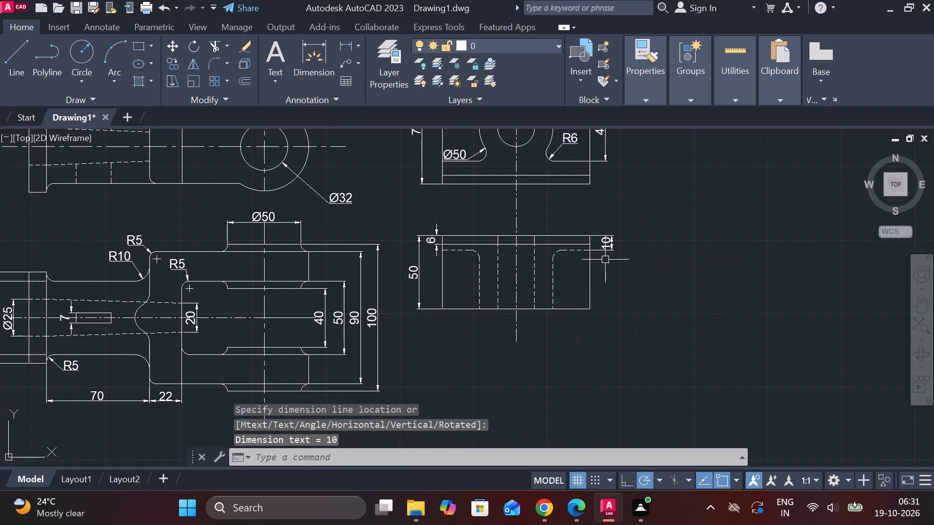
Add a horizontal linear dimension between the two outer dashed verticals of the lower view, placed below its bottom edge.
scroll(507, 323, "up", 1)
key("space")
left_click(462, 305)
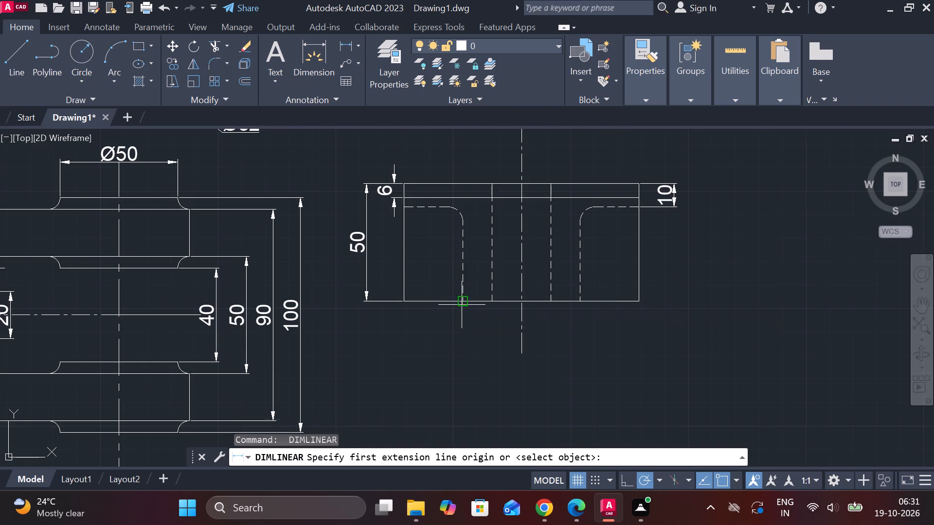
left_click(578, 304)
left_click(573, 334)
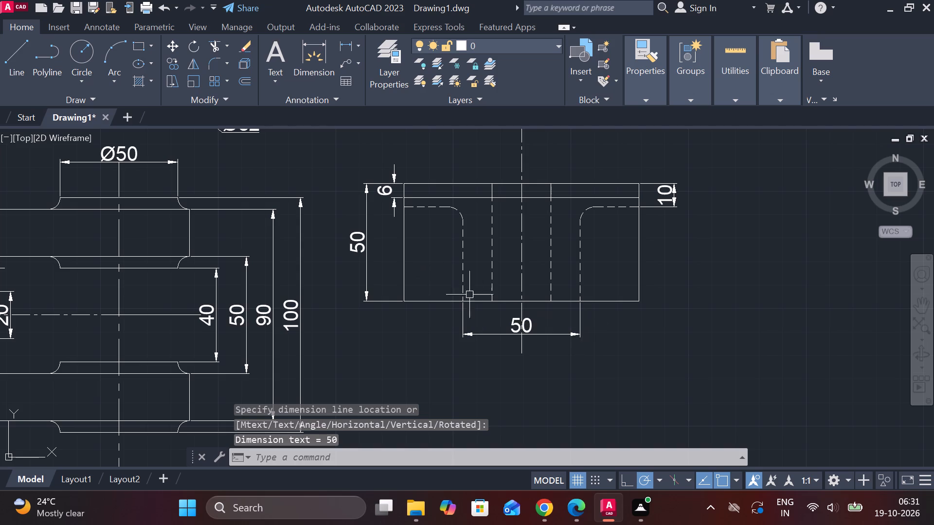
key("Escape")
Insert a diameter symbol before the text of the dimension below the lower view.
double_click(521, 324)
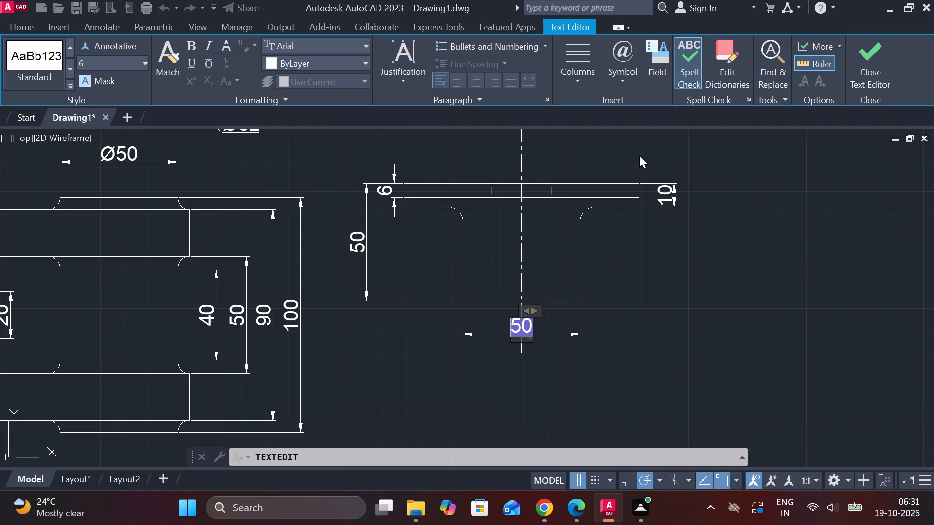
left_click(616, 83)
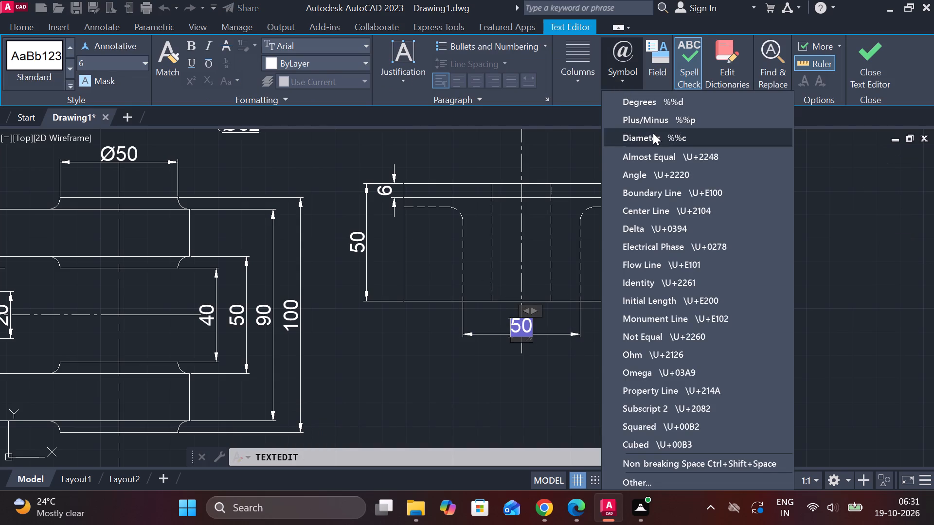
left_click(653, 133)
left_click(851, 64)
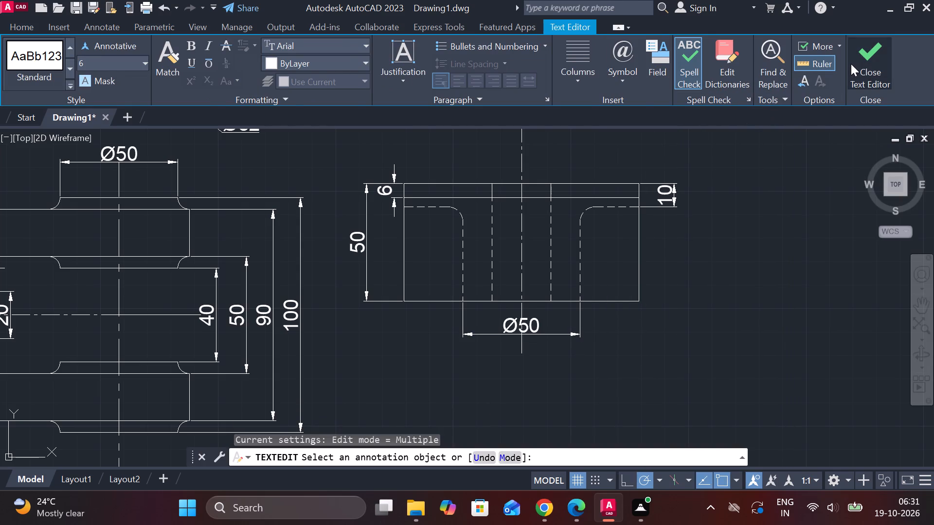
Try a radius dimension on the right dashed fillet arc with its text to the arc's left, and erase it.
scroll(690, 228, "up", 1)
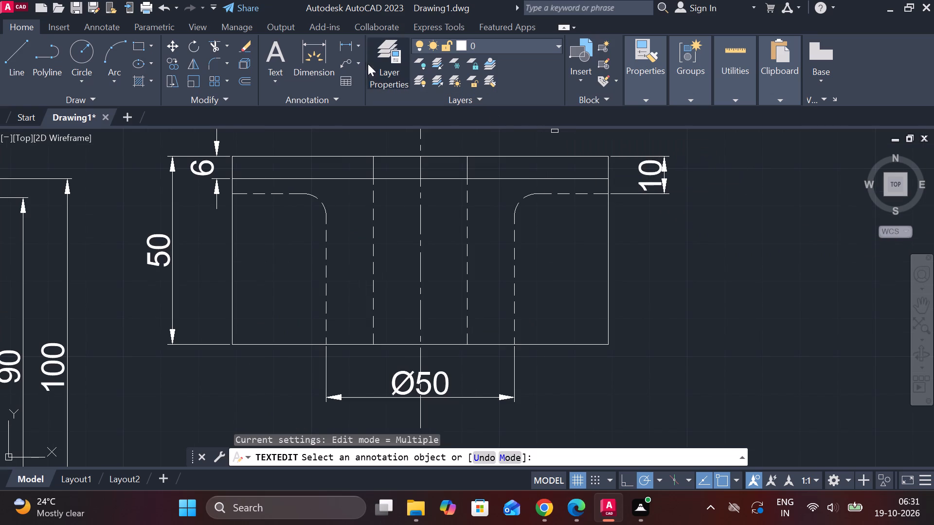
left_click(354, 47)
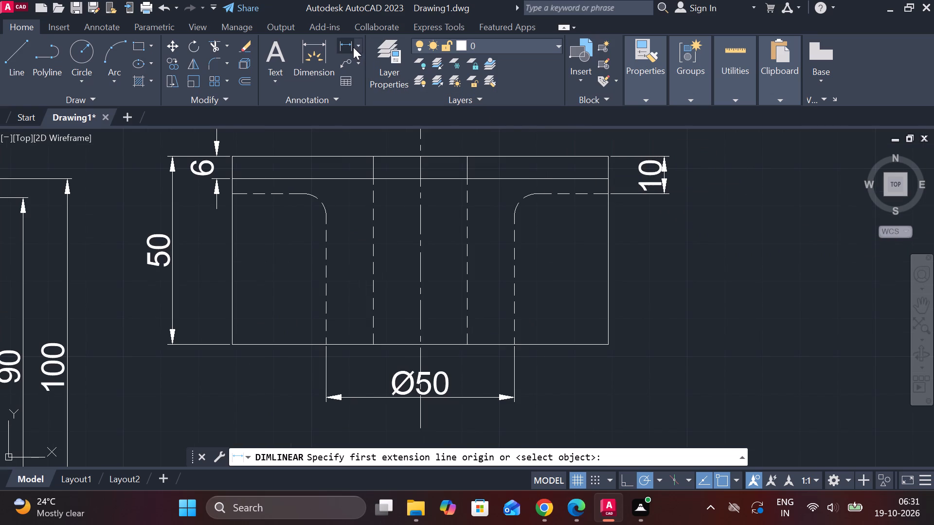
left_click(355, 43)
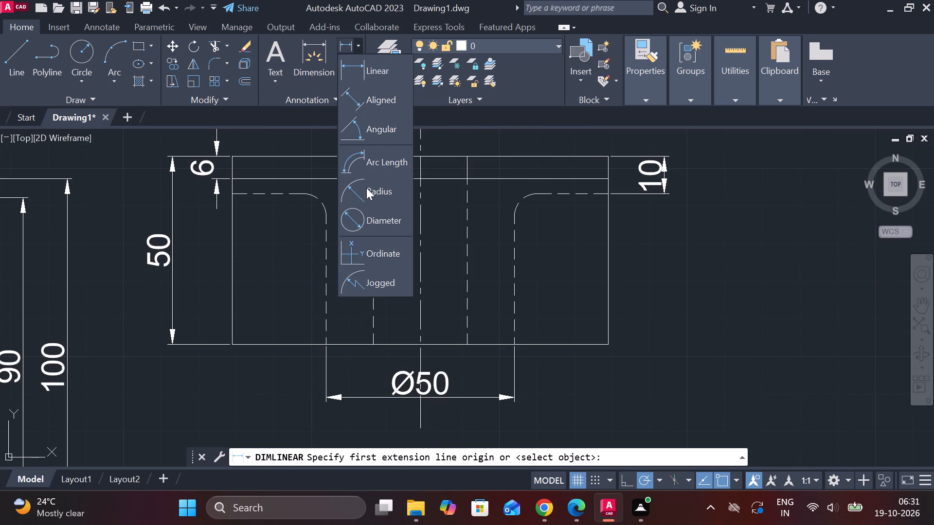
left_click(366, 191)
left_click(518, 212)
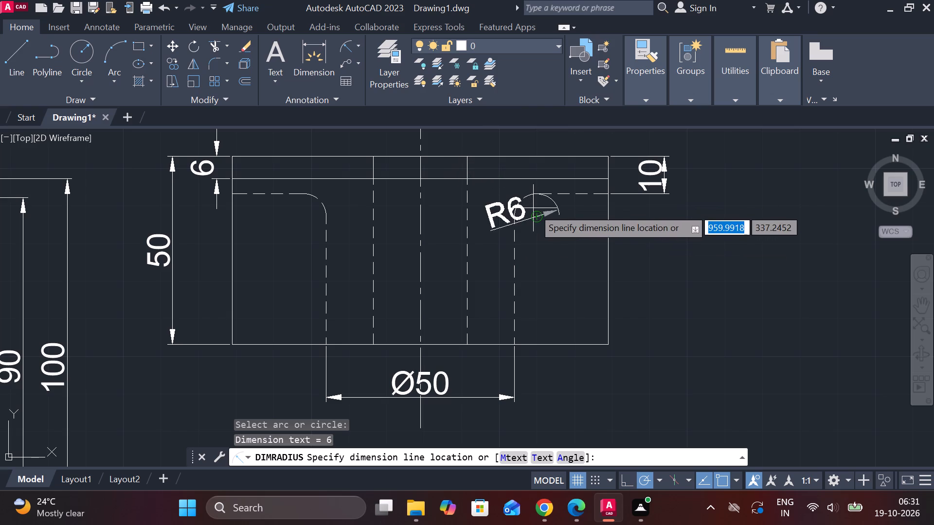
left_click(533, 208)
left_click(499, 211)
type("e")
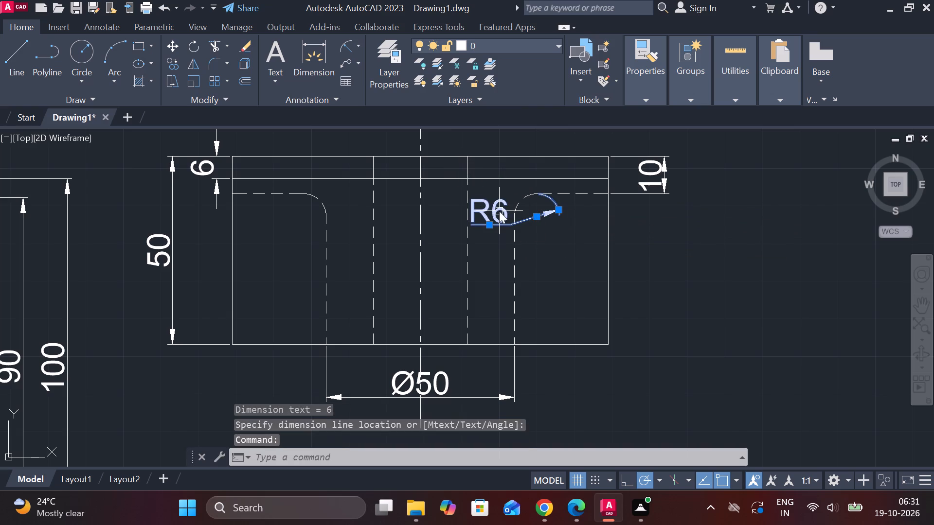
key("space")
Add a radius dimension to the right dashed fillet arc of the lower view, with its text inside the rectangle.
left_click(347, 48)
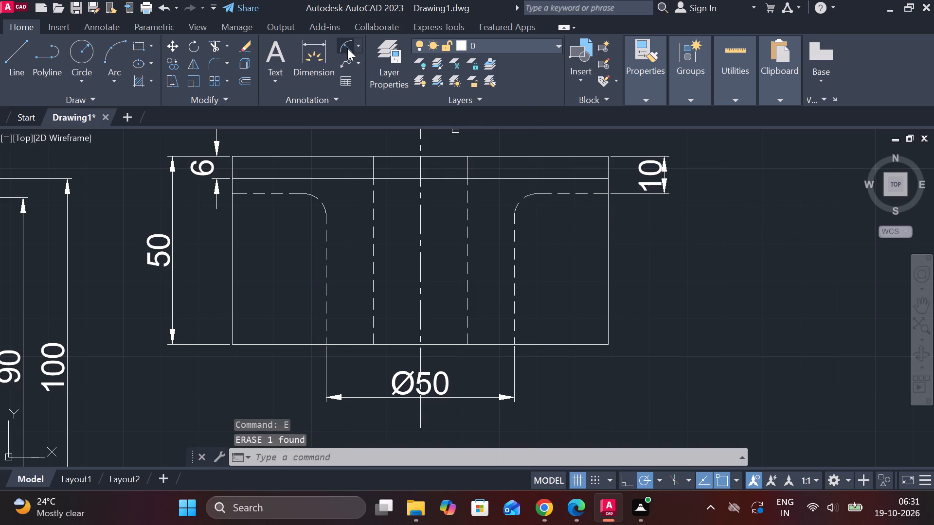
scroll(537, 209, "up", 1)
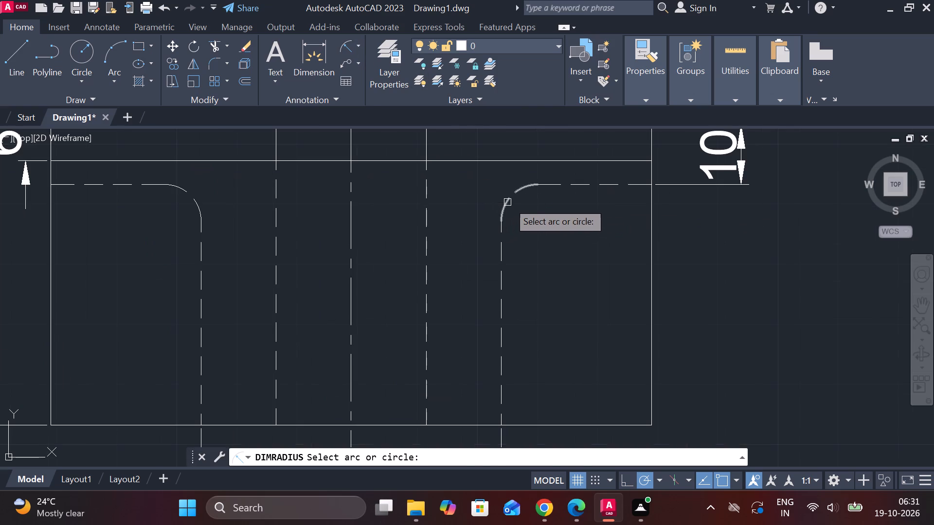
left_click(508, 202)
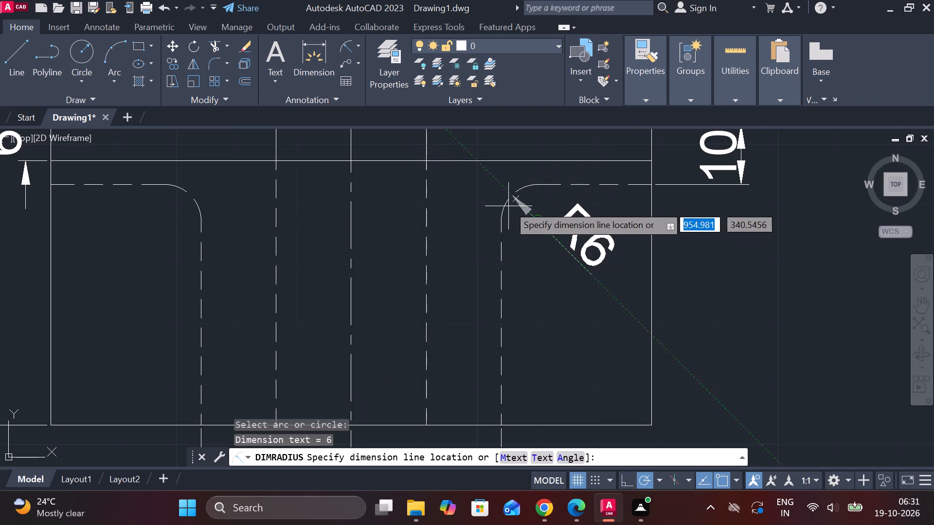
left_click(508, 203)
scroll(651, 221, "down", 2)
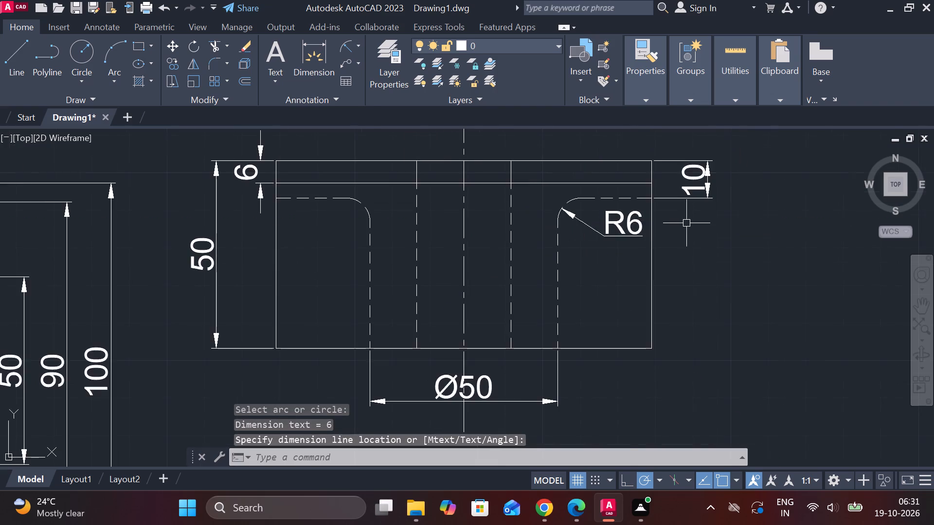
Draw a closed upright rectangle 32 wide and 100 high with lines in the empty area right of the dimensioned views.
scroll(686, 223, "down", 2)
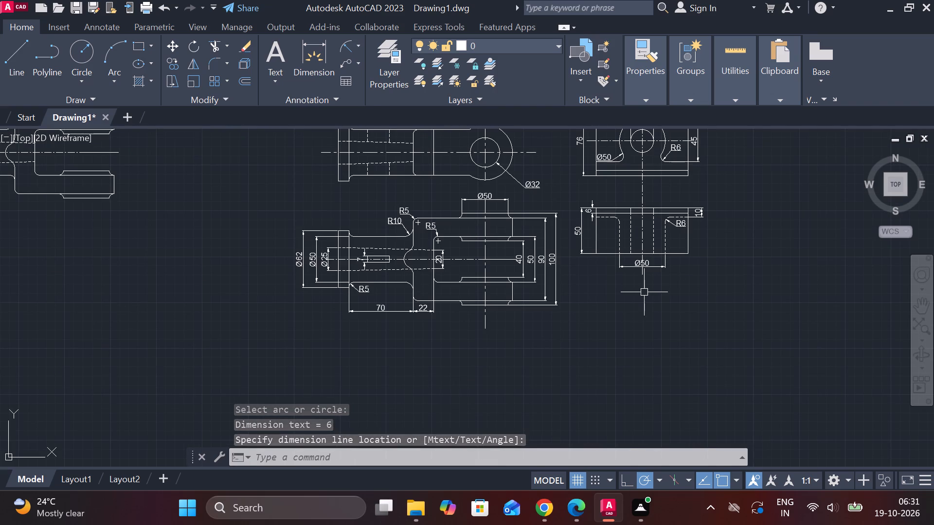
middle_click_drag(665, 286, 587, 367)
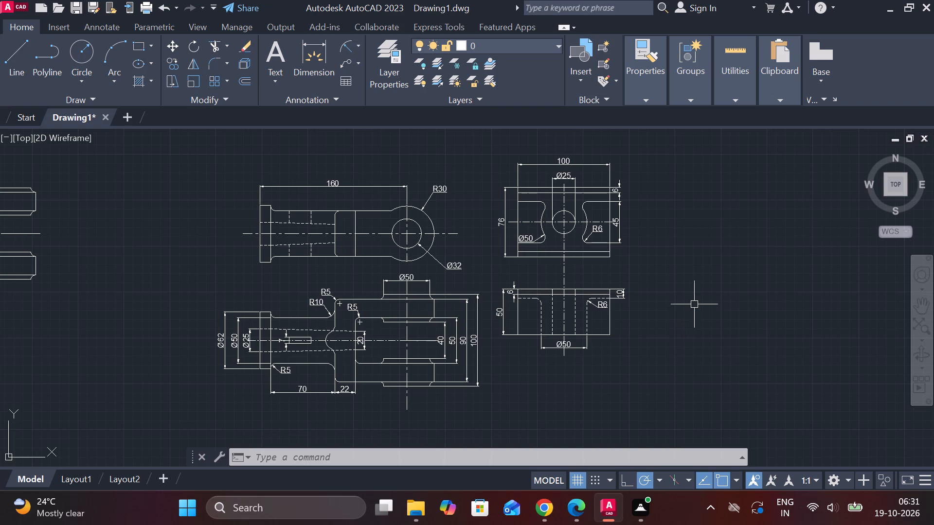
middle_click_drag(639, 279, 621, 279)
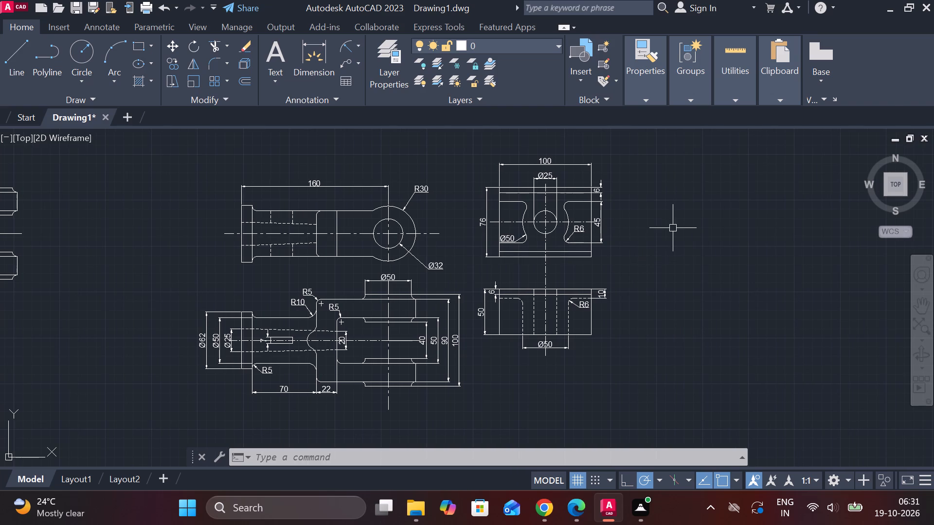
middle_click_drag(660, 228, 526, 257)
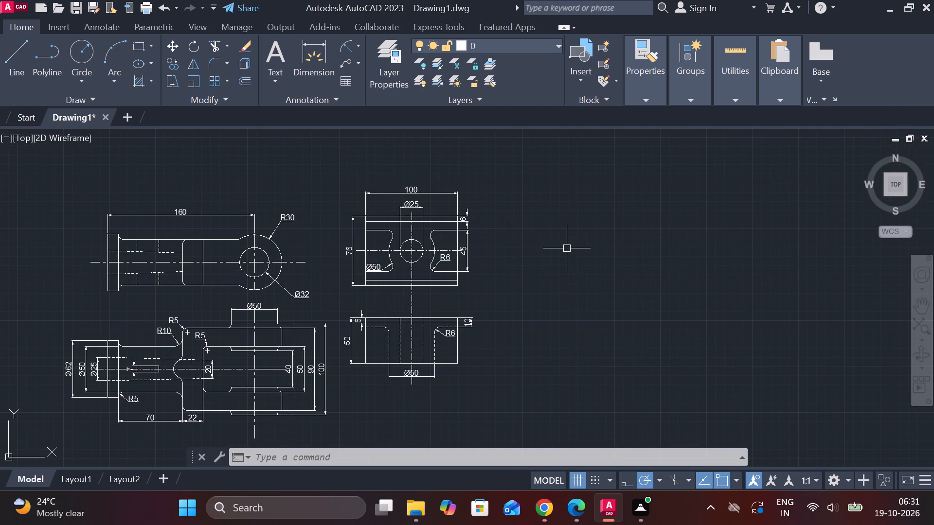
key("l")
key("Return")
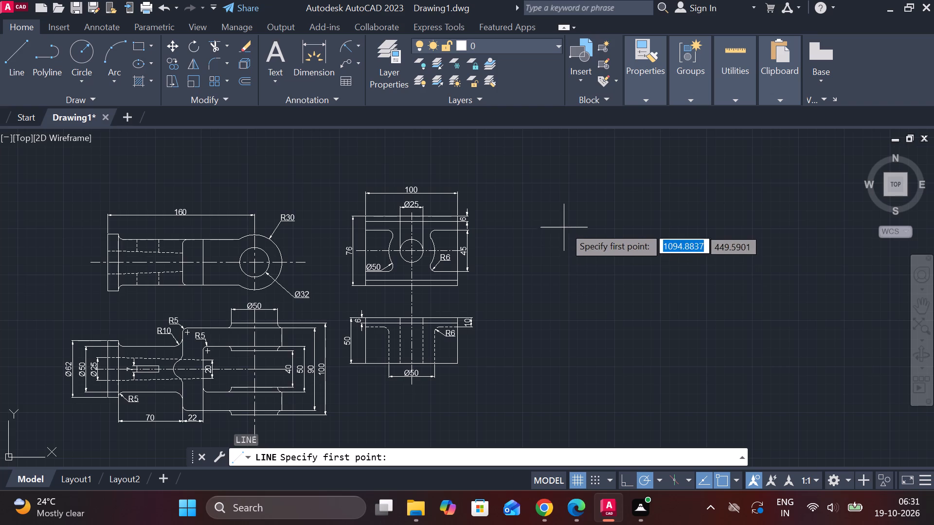
left_click(541, 271)
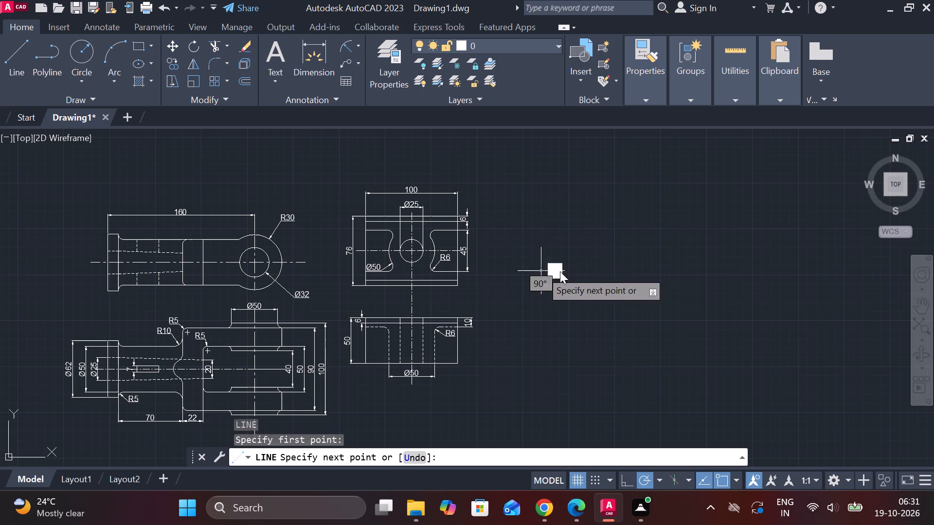
type("32")
key("space")
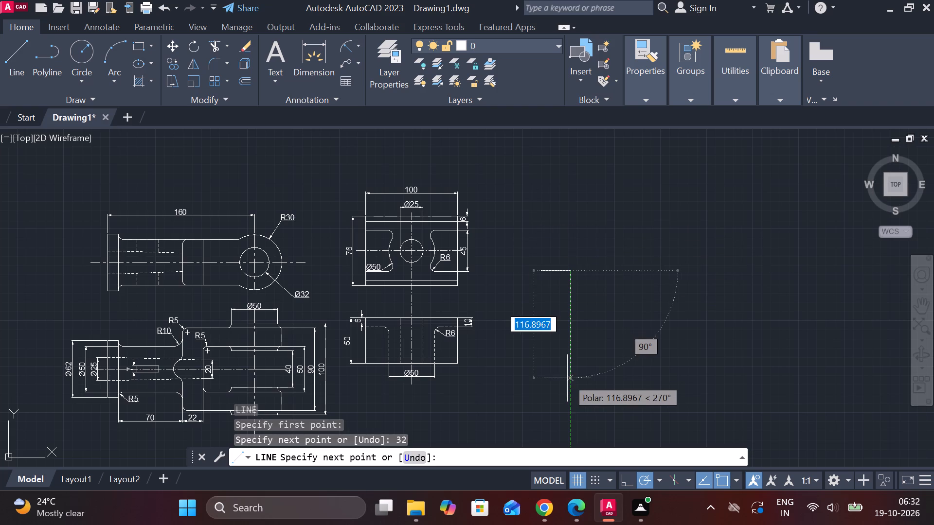
type("100")
key("Return")
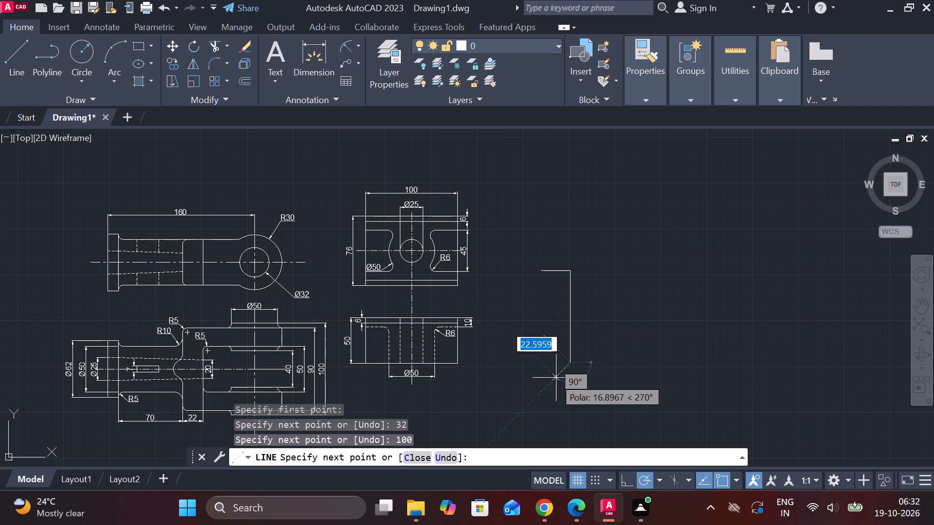
type("32")
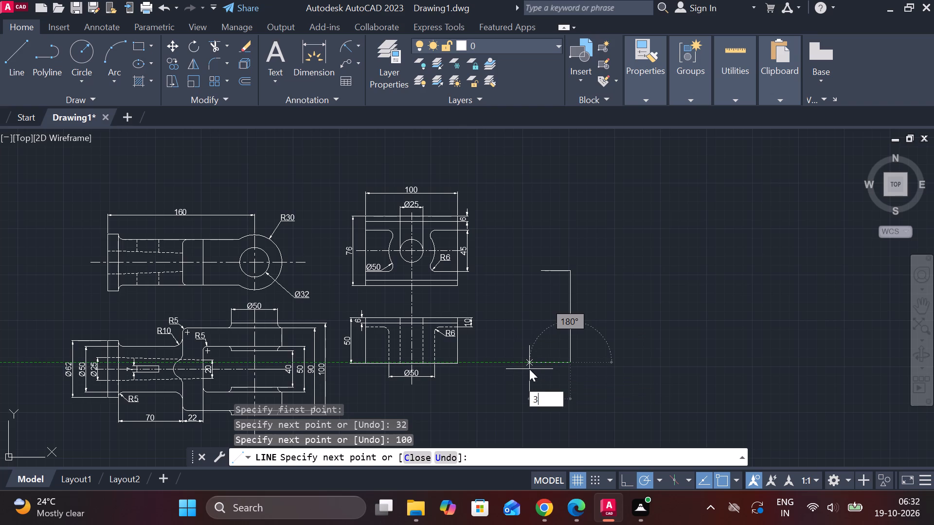
key("space")
left_click(543, 268)
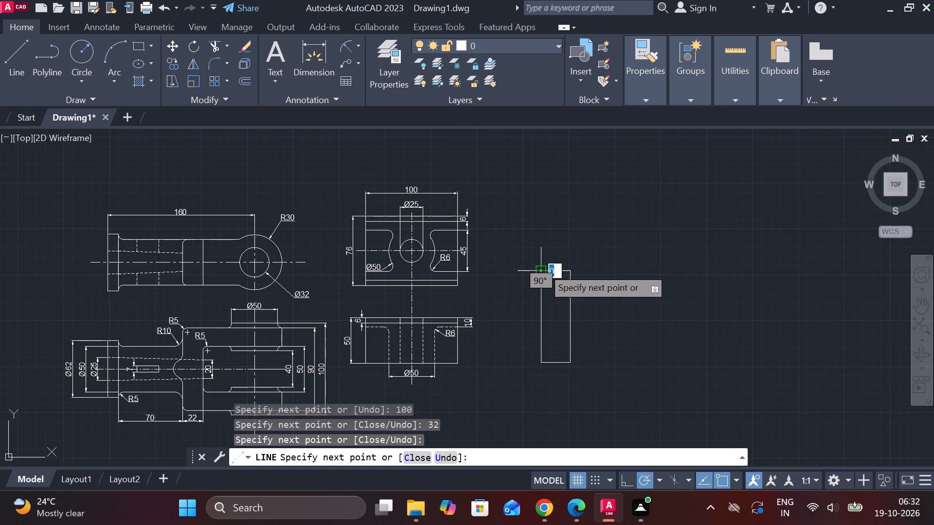
key("Escape")
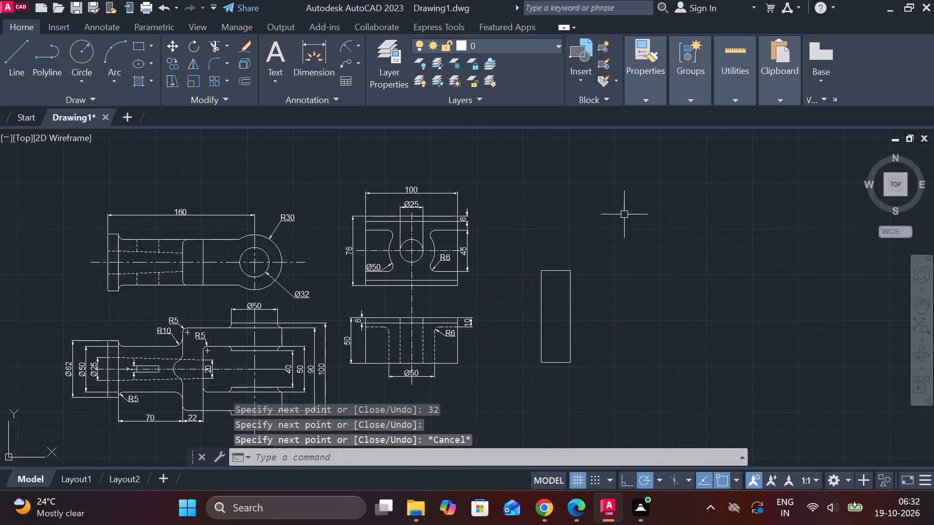
Draw a 25 wide, 100 high upper section with lines, centred on the top edge of the 32 wide rectangle.
key("l")
key("Return")
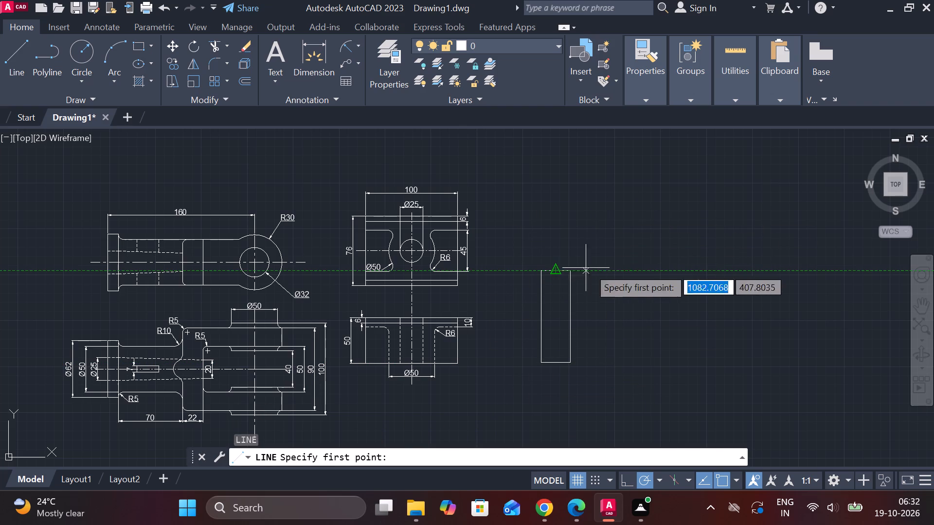
type("12.5")
key("space")
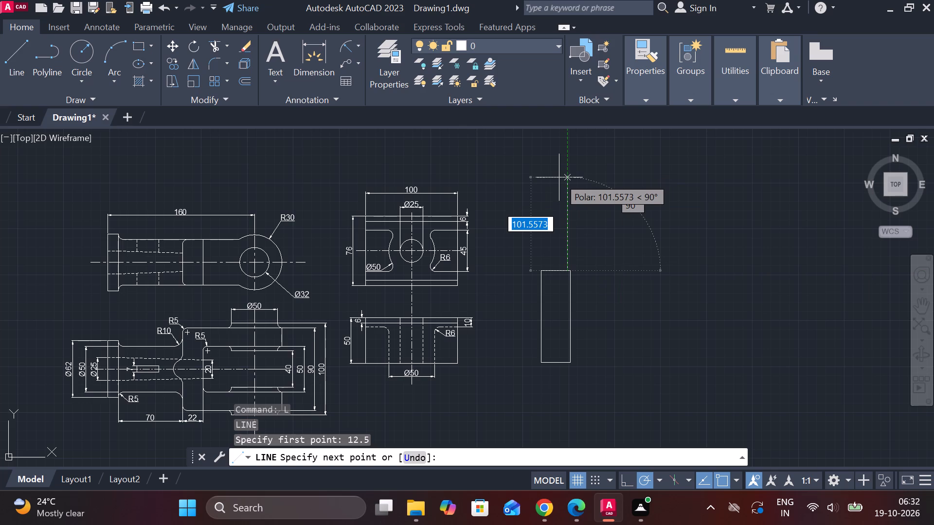
type("100")
key("Return")
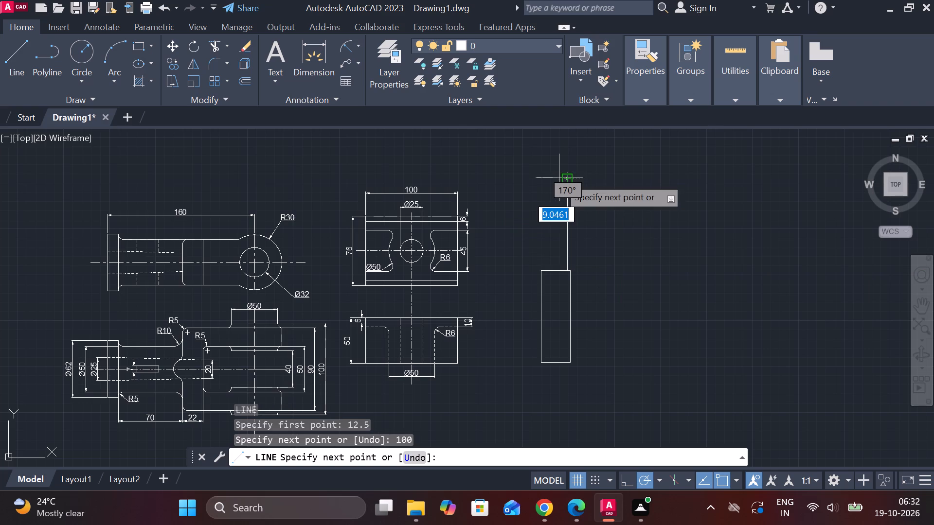
type("25")
key("space")
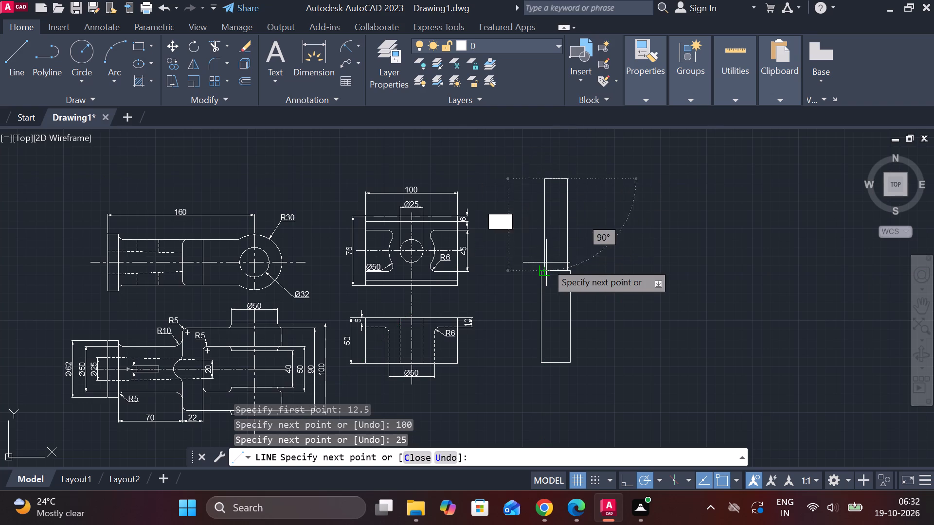
scroll(544, 268, "up", 1)
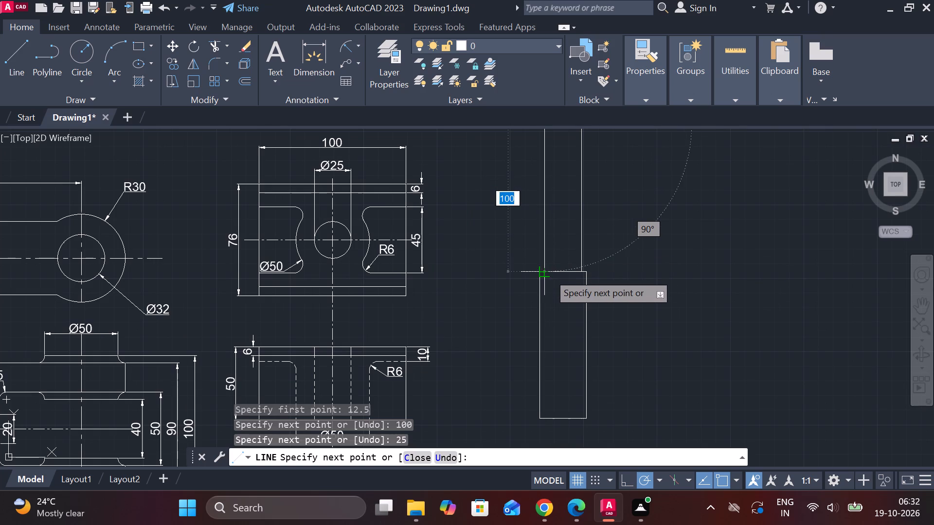
left_click(548, 273)
key("grave")
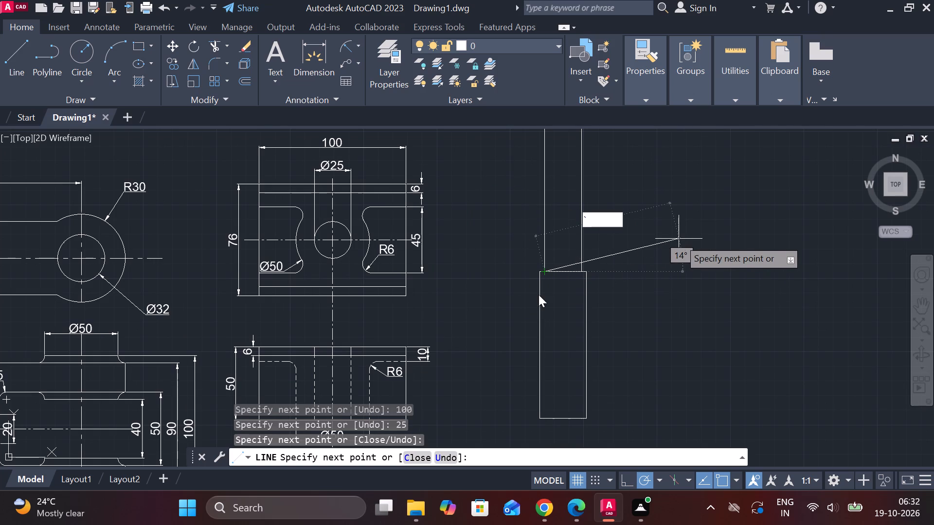
key("Escape")
key("Escape")
scroll(659, 210, "down", 1)
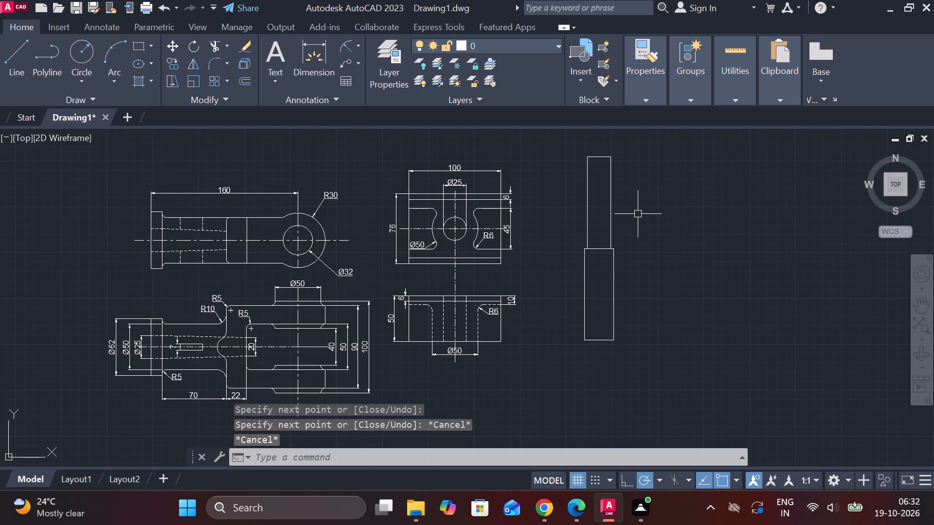
Mirror the upper section's three lines about the 32 wide rectangle's horizontal midline, keeping the source objects.
left_click(632, 221)
left_click(584, 146)
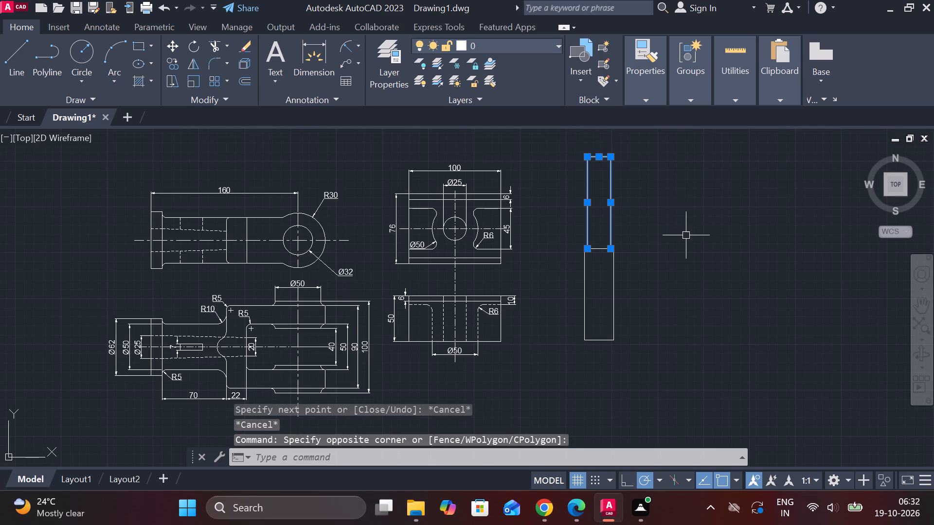
type("mi")
key("Return")
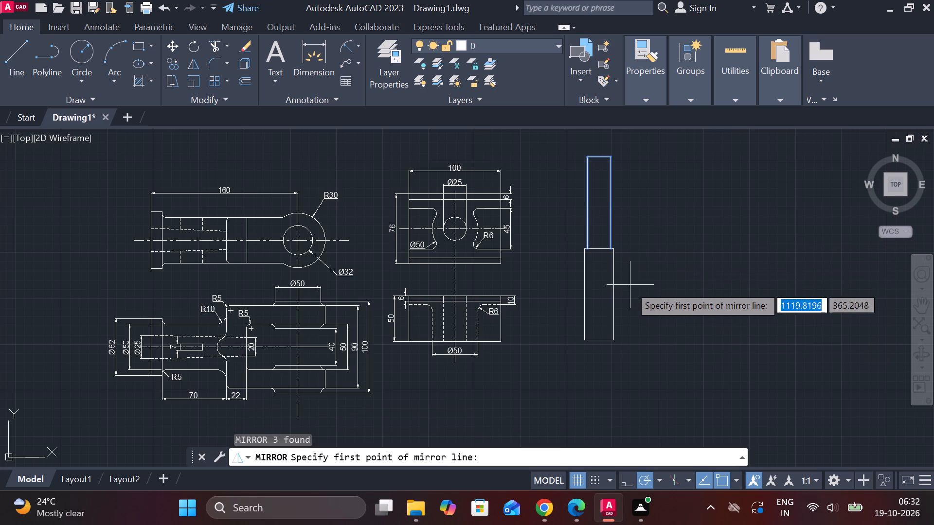
left_click(616, 291)
left_click(589, 291)
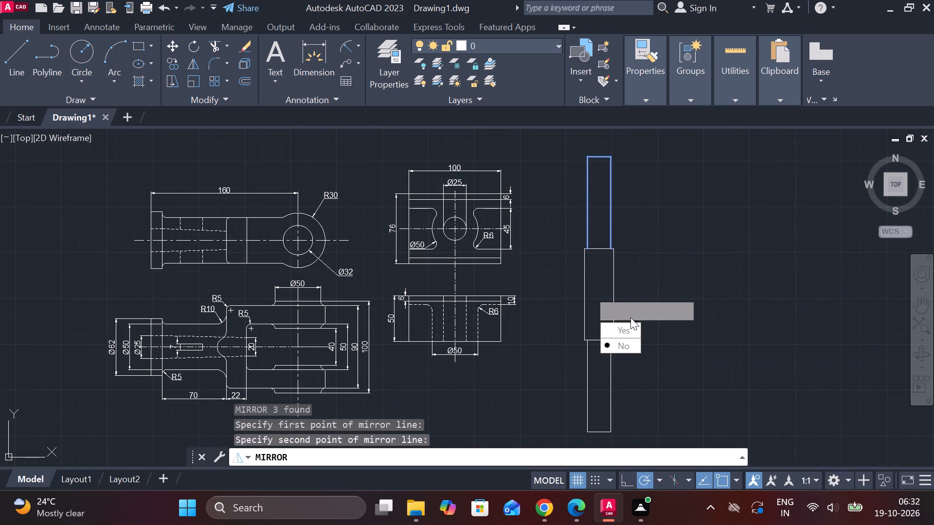
left_click_drag(631, 344, 589, 291)
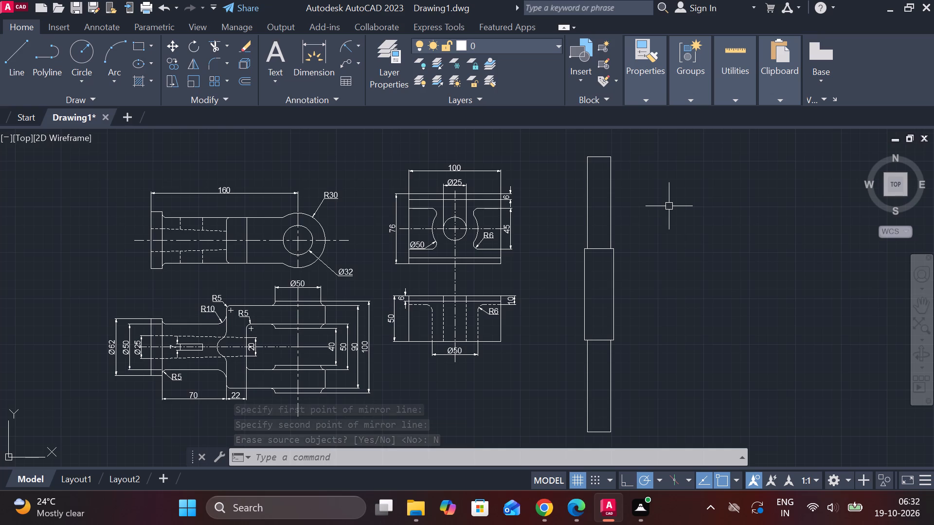
Draw a start-end-radius arc of radius 25 bulging upward across the top end of the upper section.
middle_click_drag(688, 263, 688, 297)
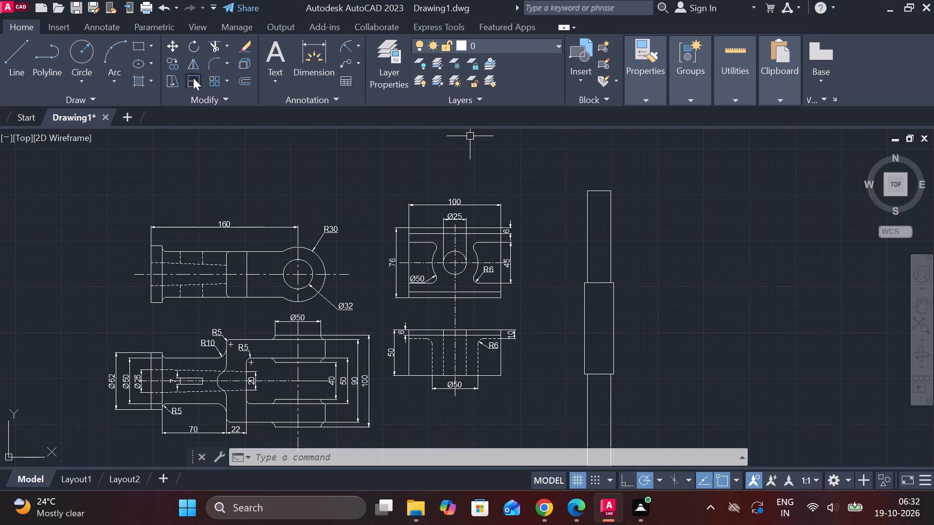
left_click(111, 77)
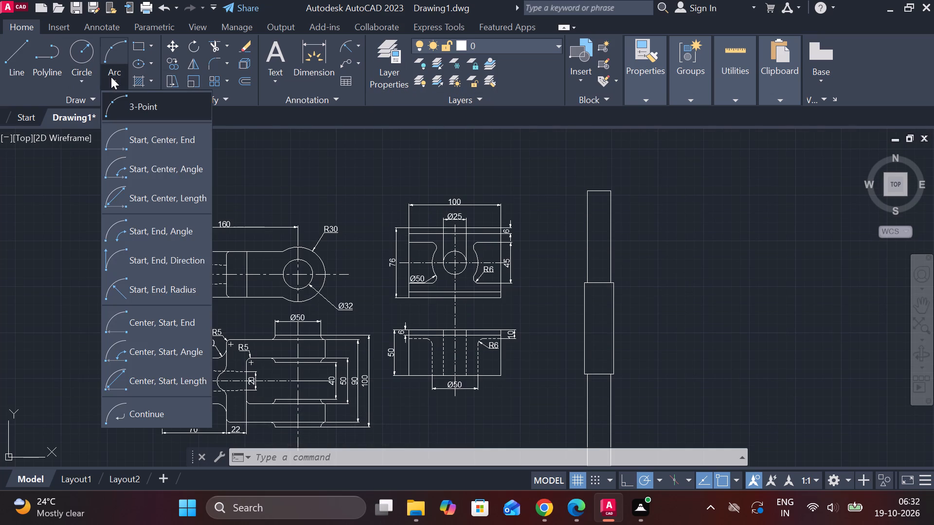
left_click(189, 291)
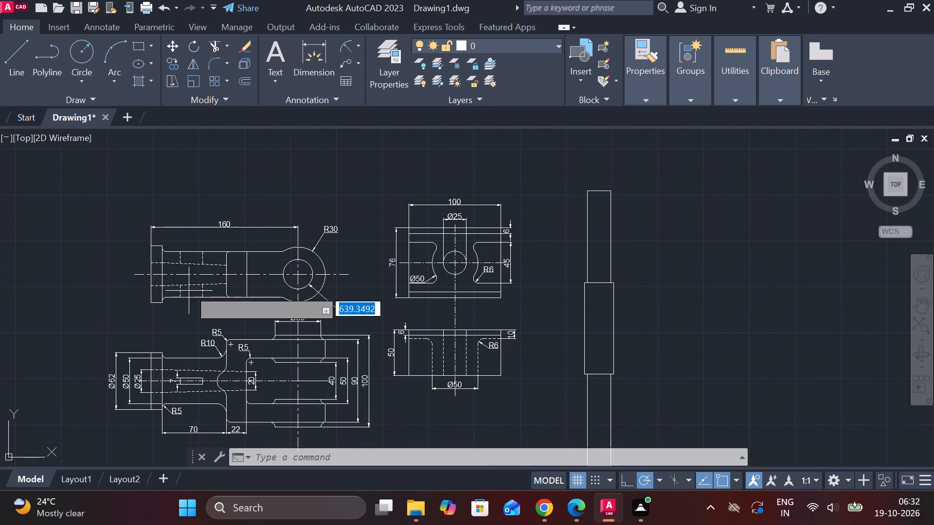
scroll(614, 198, "up", 2)
left_click(615, 186)
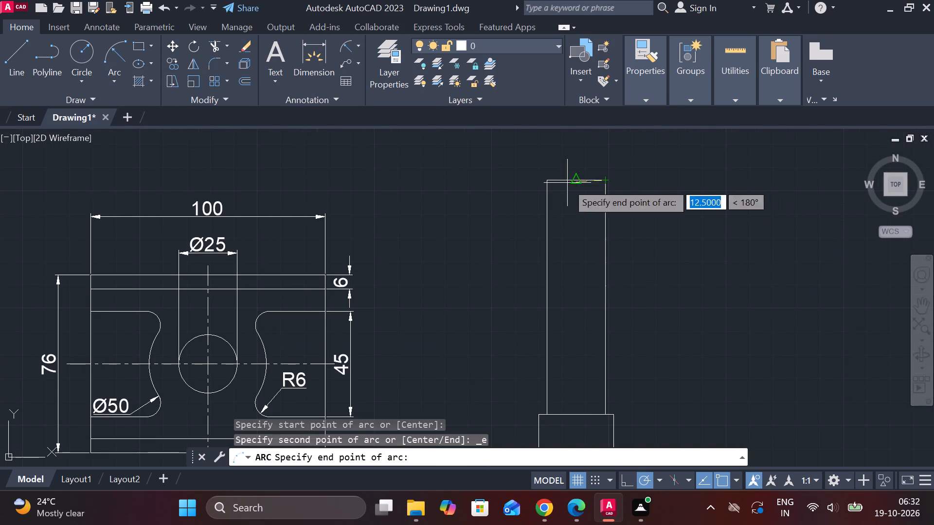
left_click(545, 180)
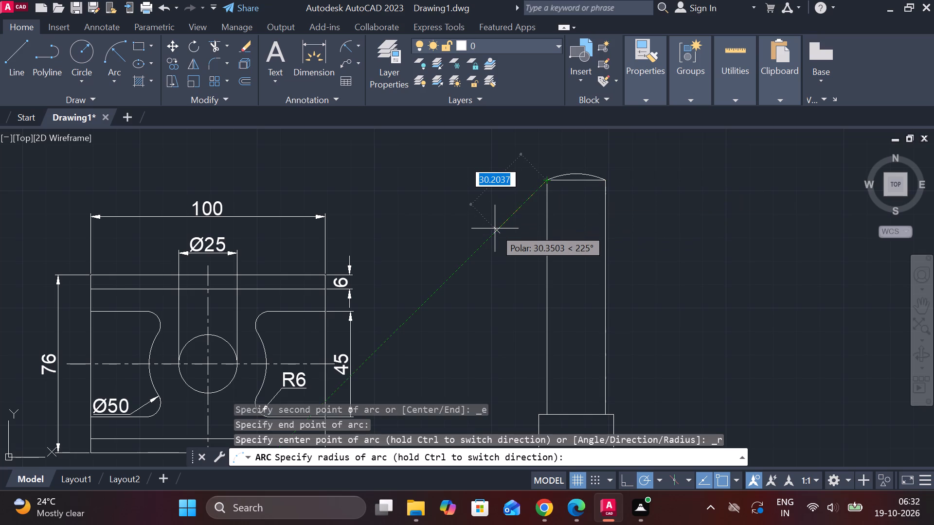
type("25")
key("space")
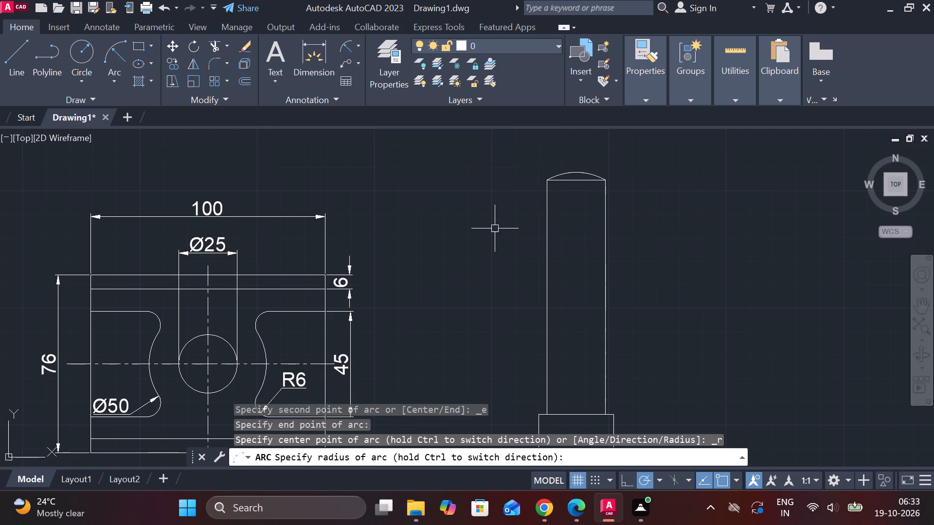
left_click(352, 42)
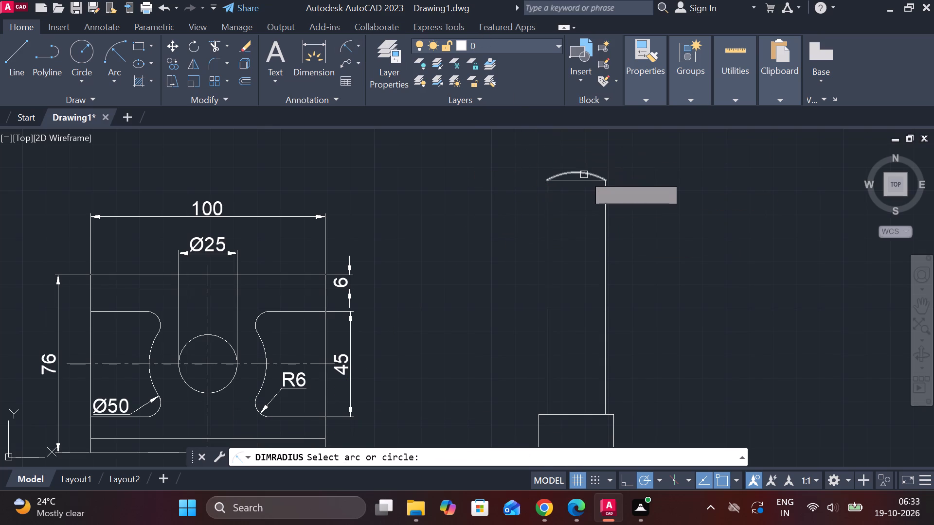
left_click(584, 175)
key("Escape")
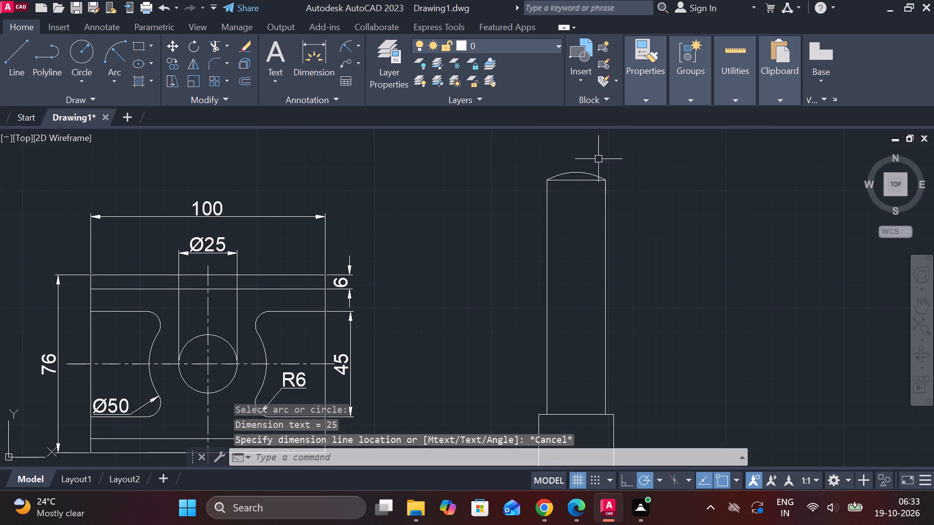
Mirror the top end arc about the 32 wide rectangle's horizontal midline onto the pin's bottom end, keeping the source.
left_click(588, 175)
type("mi")
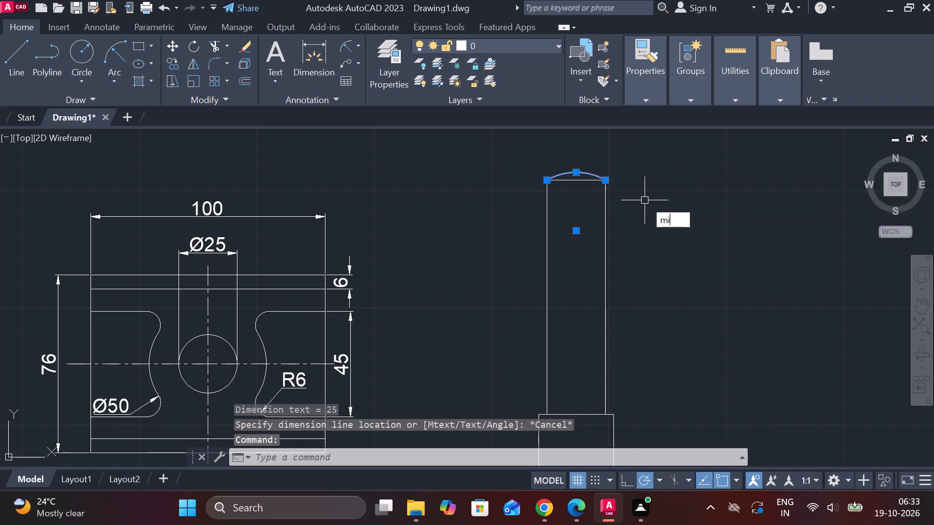
key("Return")
scroll(645, 203, "down", 2)
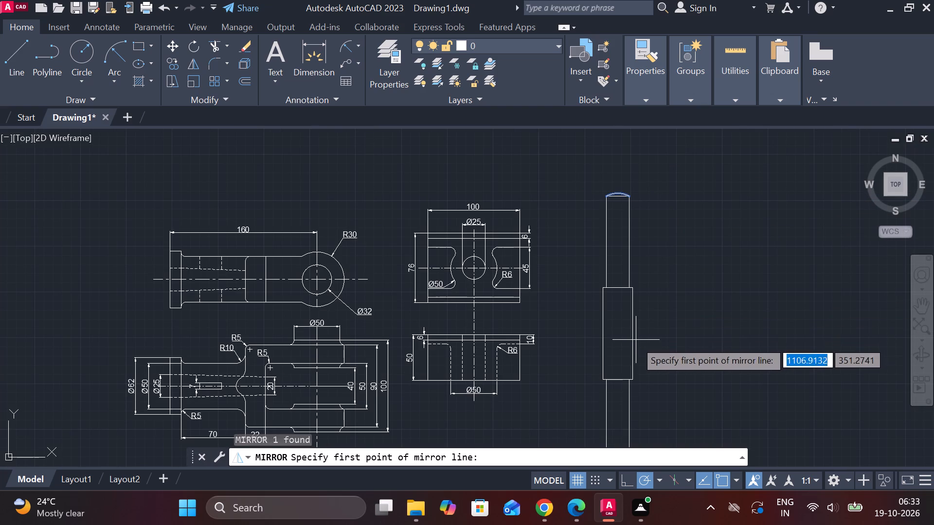
left_click(630, 336)
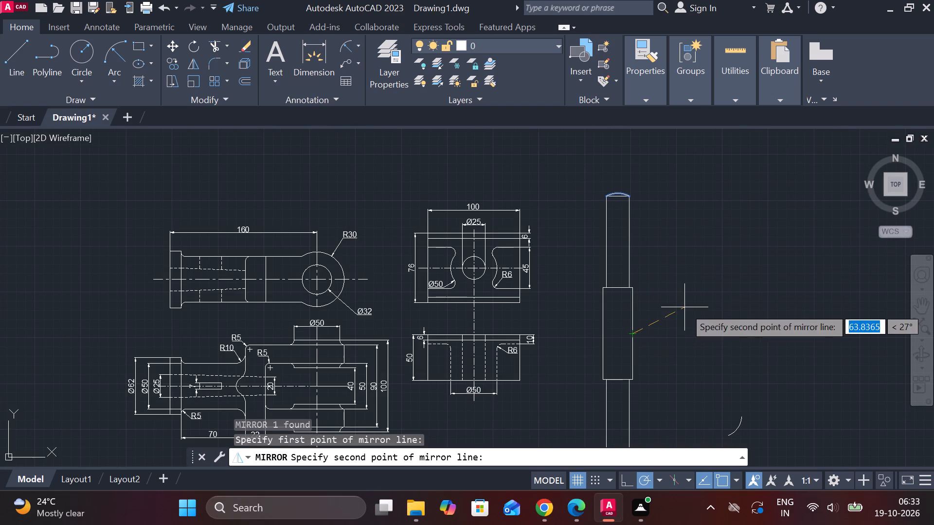
left_click(679, 326)
left_click_drag(716, 375, 679, 326)
Add a radius dimension to the pin's top end arc, with its text to the left of the pin.
scroll(682, 264, "down", 2)
scroll(690, 292, "up", 2)
middle_click_drag(682, 292, 662, 276)
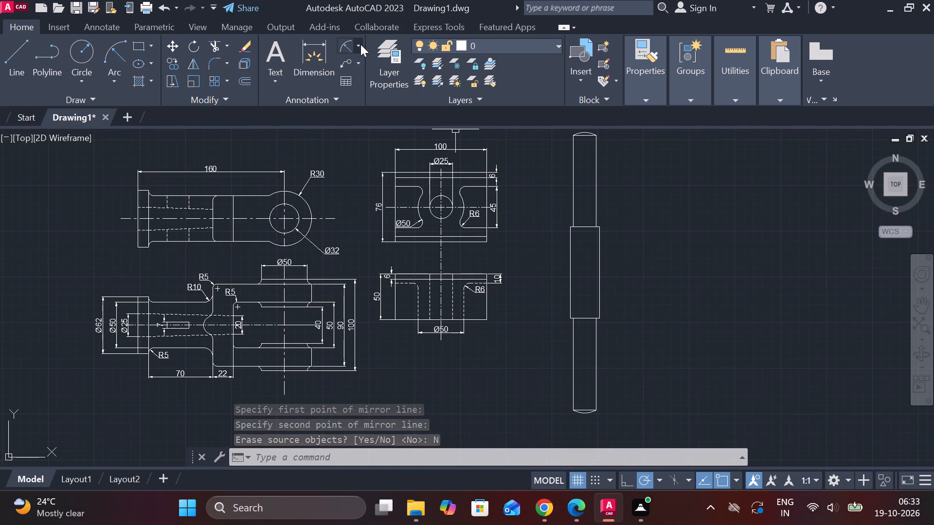
left_click(342, 44)
scroll(575, 170, "up", 1)
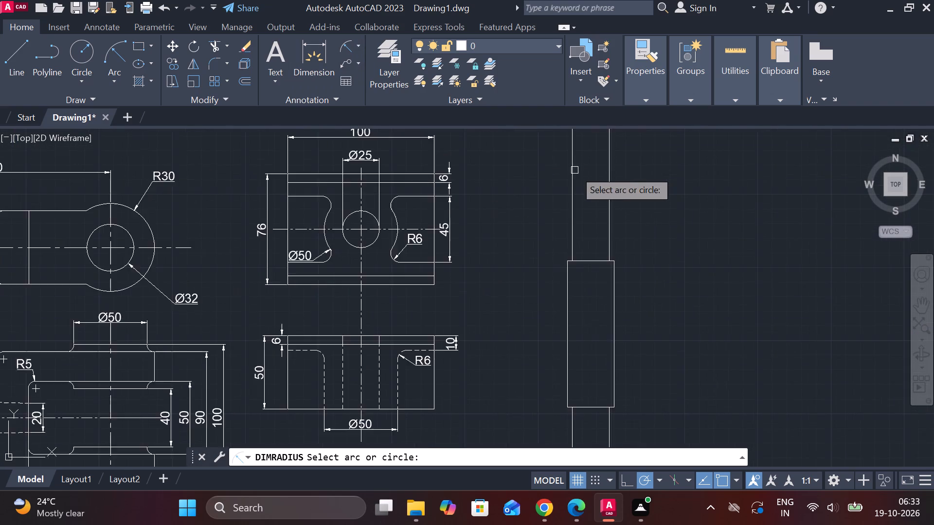
middle_click_drag(569, 213, 562, 268)
left_click(596, 164)
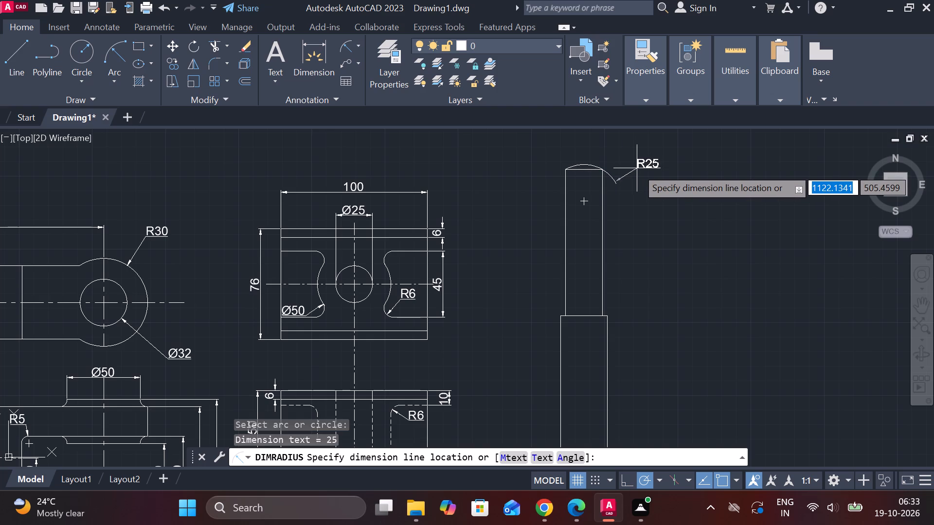
left_click(543, 179)
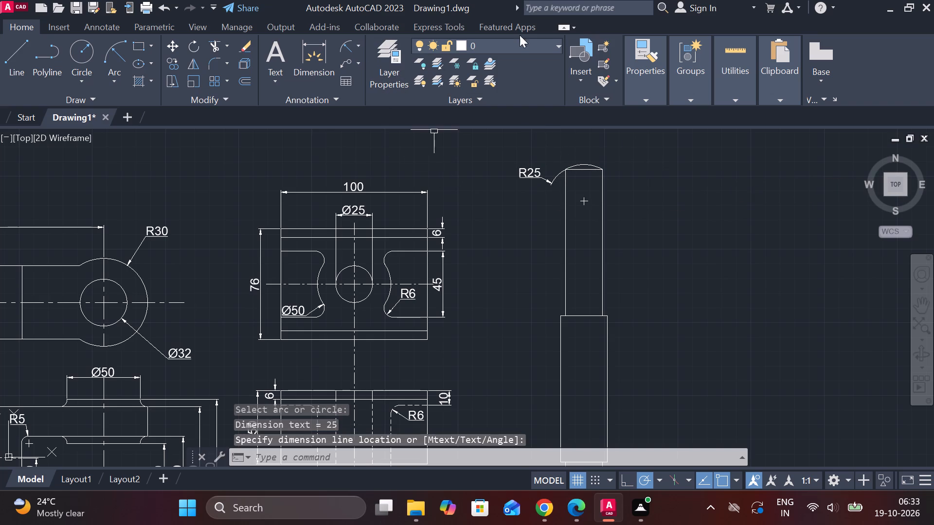
Add a radius dimension to the pin's bottom end arc, with its text to the left of the pin.
middle_click_drag(685, 367, 672, 258)
middle_click_drag(632, 356, 621, 205)
key("space")
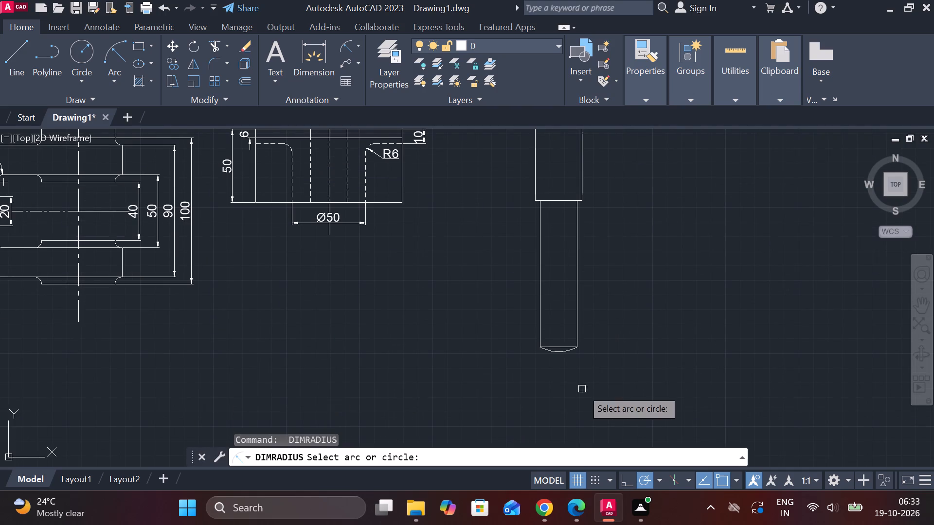
left_click(554, 353)
left_click(500, 334)
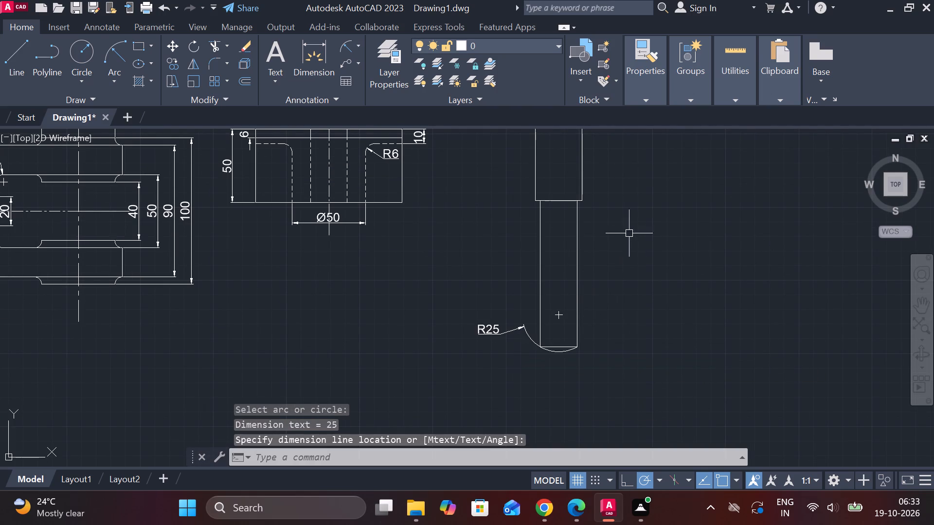
Add a horizontal linear dimension for the lower section's width, placed below the pin's bottom end.
left_click(361, 44)
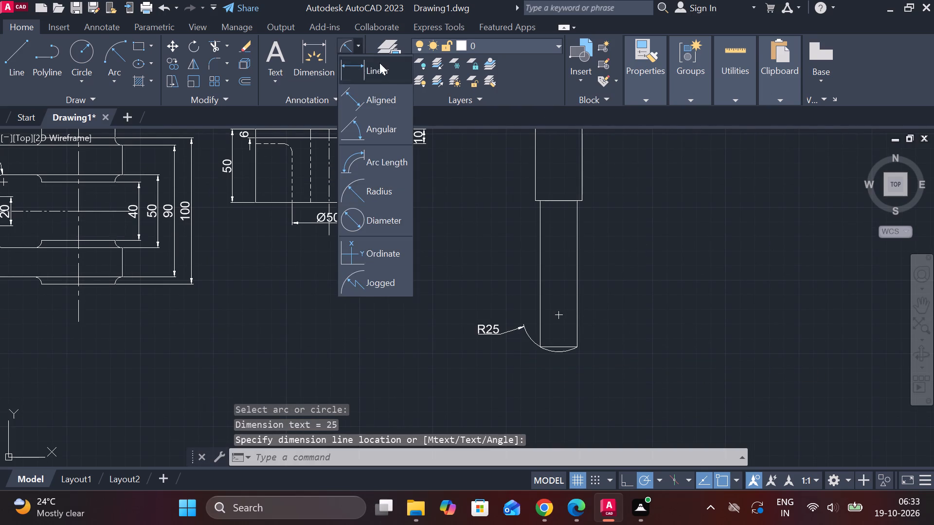
left_click(378, 65)
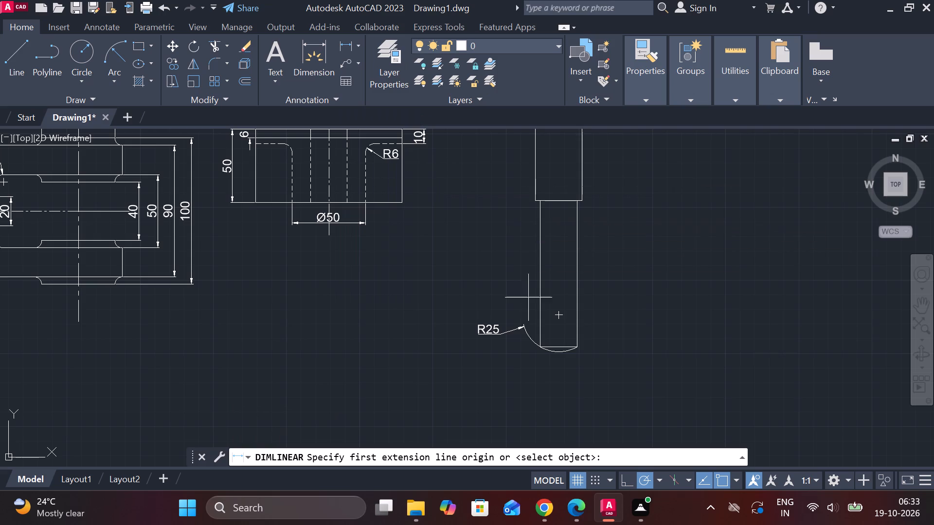
left_click(539, 347)
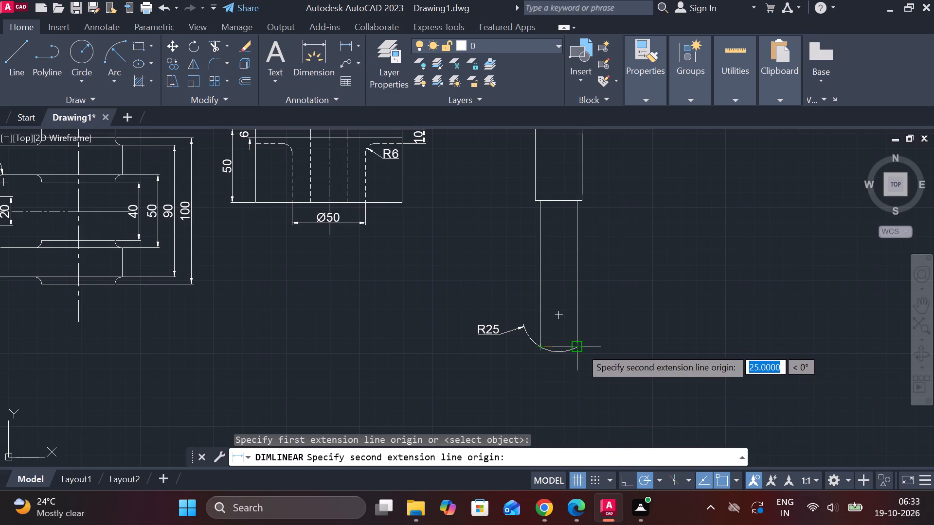
left_click(581, 348)
left_click(568, 384)
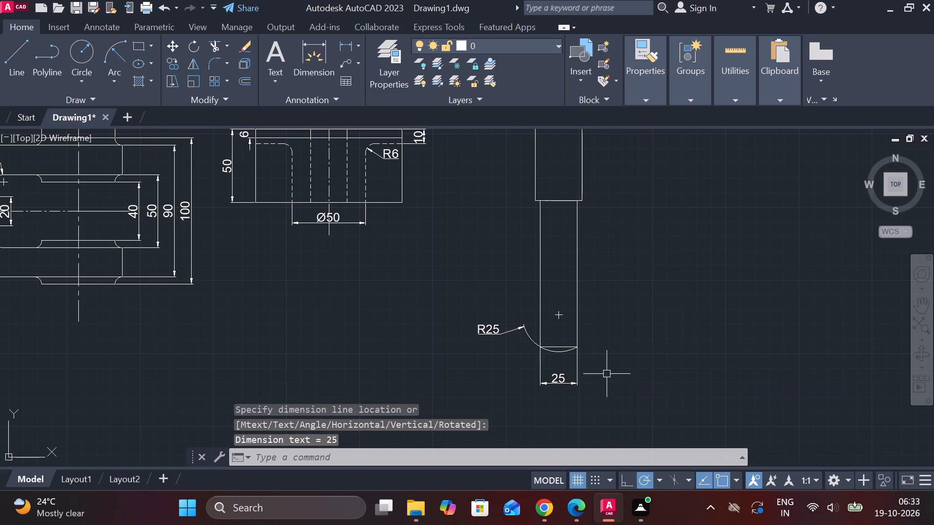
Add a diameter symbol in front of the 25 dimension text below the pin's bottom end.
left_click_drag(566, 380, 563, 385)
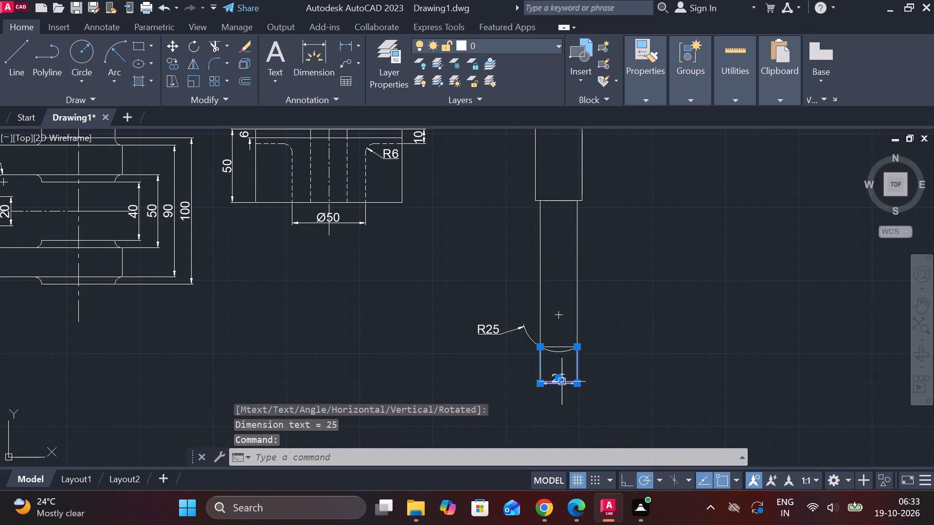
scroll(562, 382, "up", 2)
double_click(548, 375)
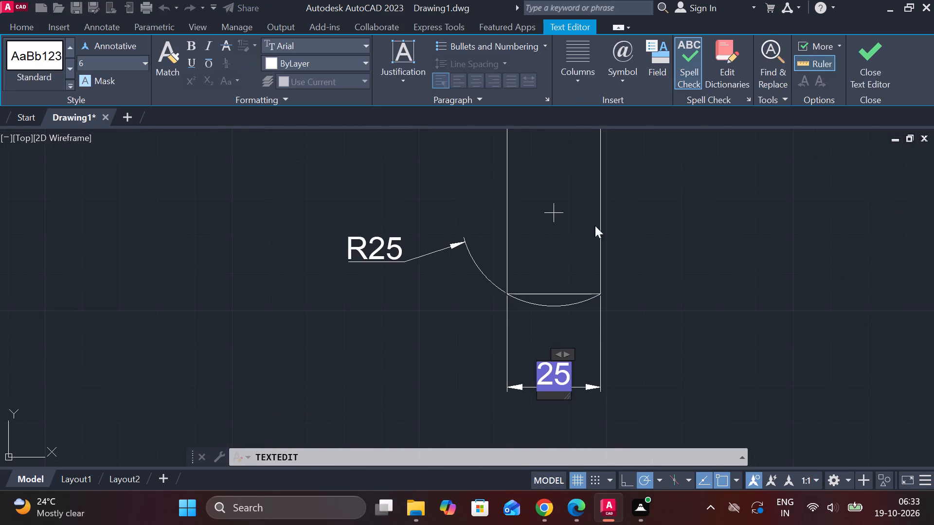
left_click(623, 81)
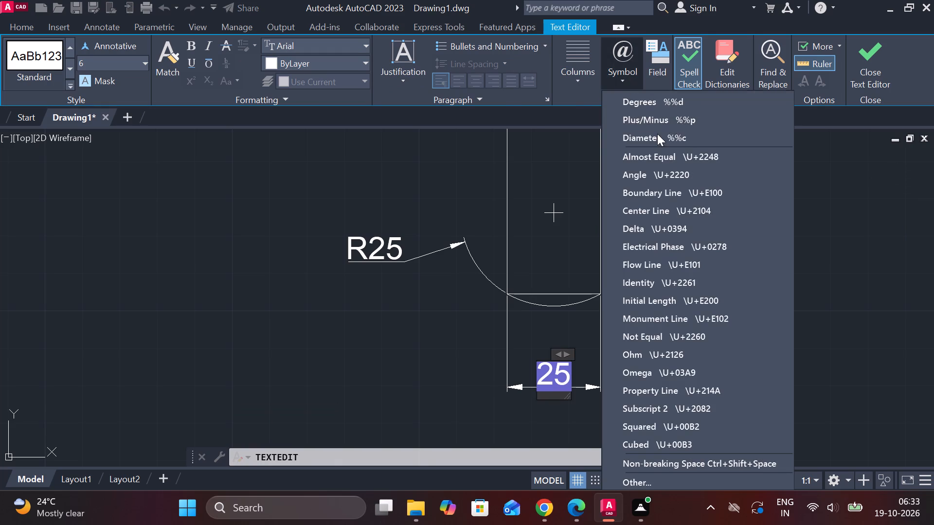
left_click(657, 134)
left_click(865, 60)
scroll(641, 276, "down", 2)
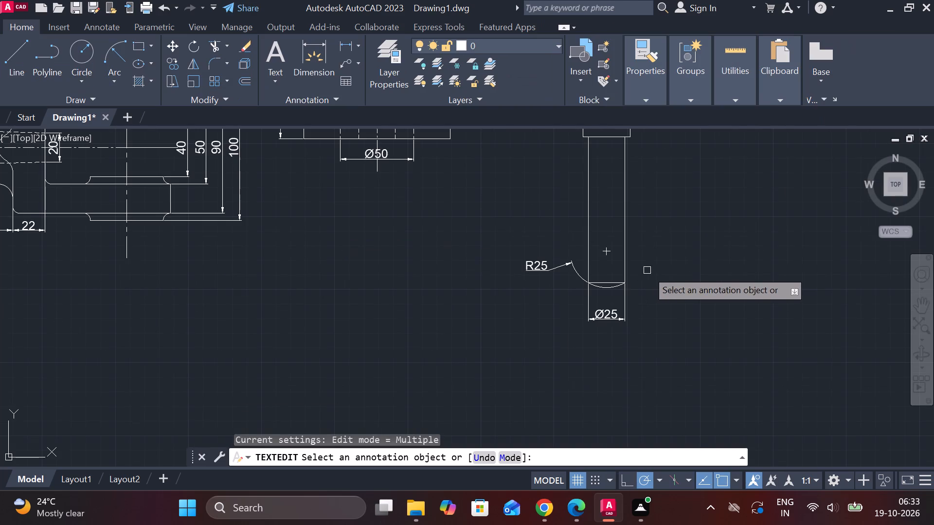
Add a vertical linear dimension for the length of the pin's wider middle section, placed to its right.
left_click(344, 43)
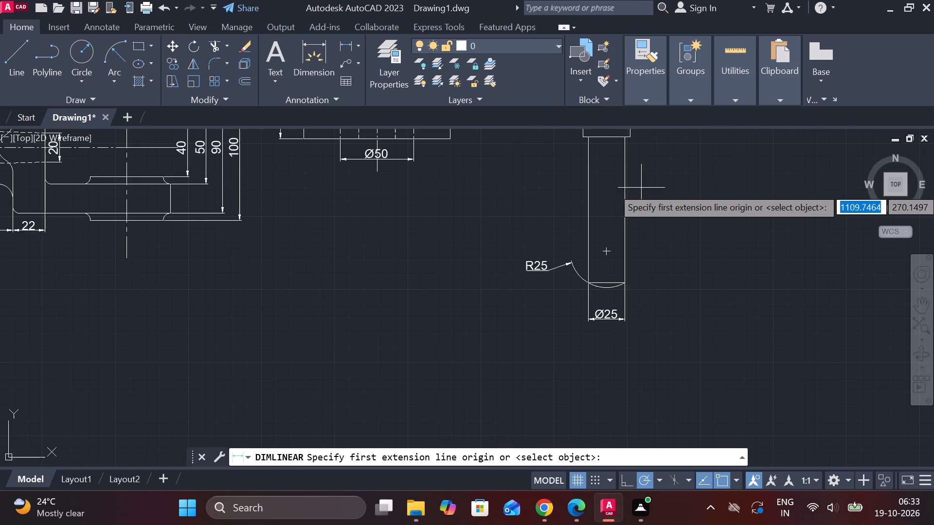
middle_click_drag(626, 223, 560, 324)
scroll(559, 254, "down", 2)
left_click(559, 194)
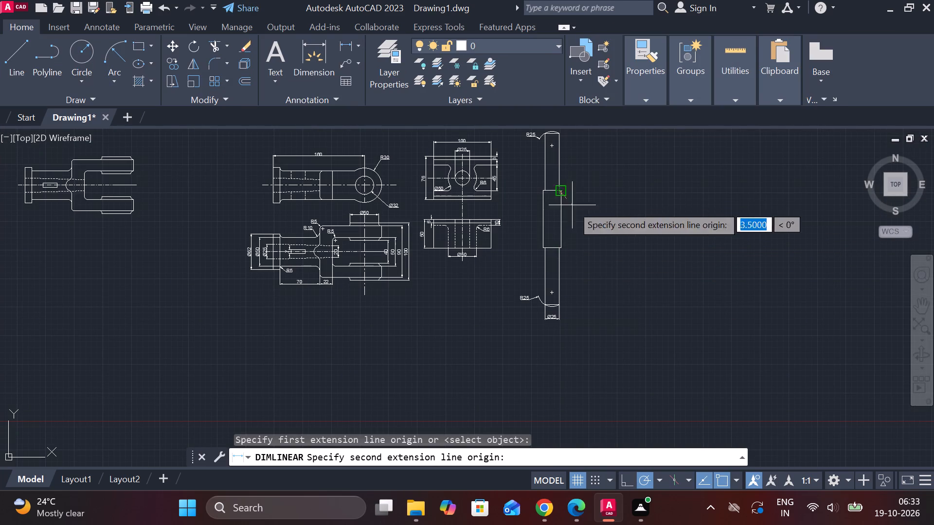
left_click(558, 246)
scroll(585, 244, "up", 2)
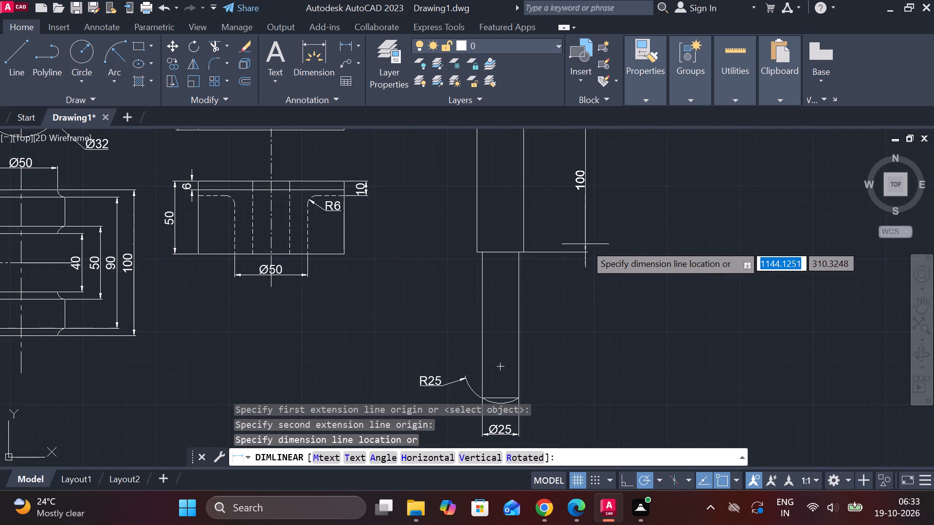
left_click(553, 244)
scroll(557, 243, "down", 1)
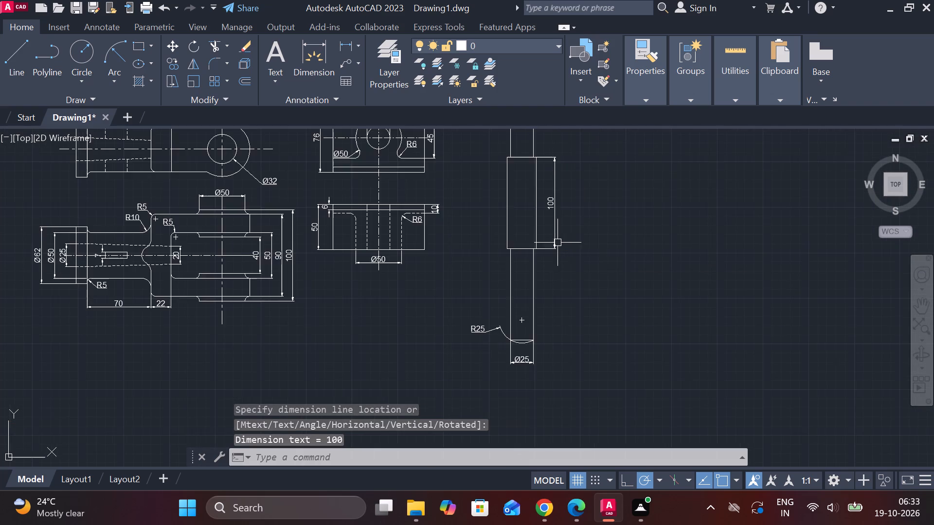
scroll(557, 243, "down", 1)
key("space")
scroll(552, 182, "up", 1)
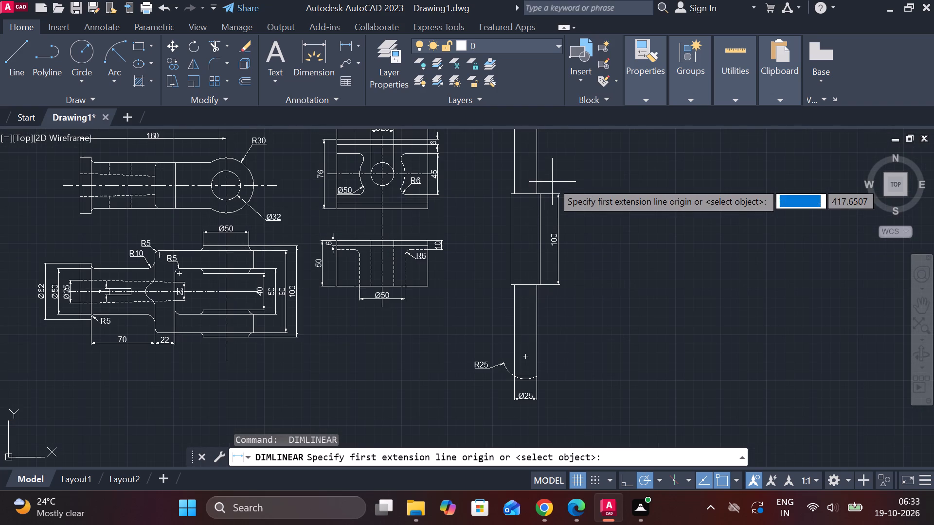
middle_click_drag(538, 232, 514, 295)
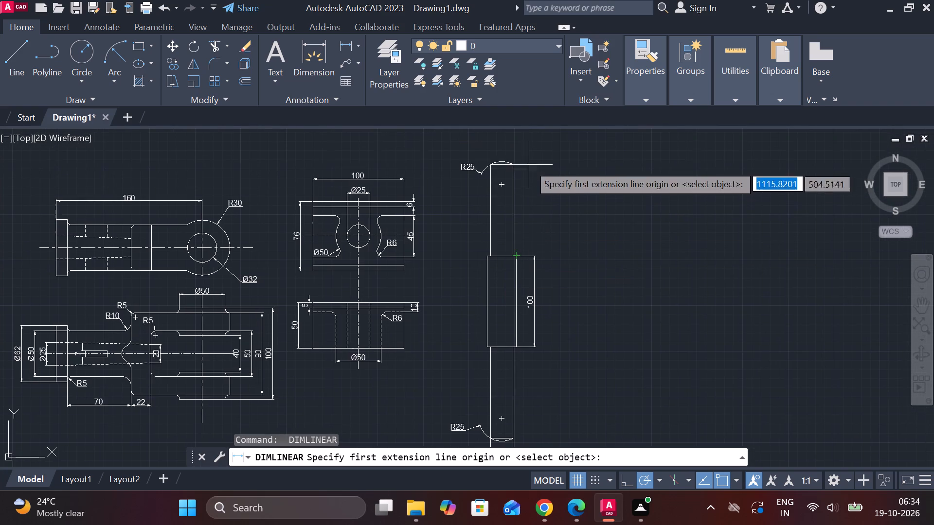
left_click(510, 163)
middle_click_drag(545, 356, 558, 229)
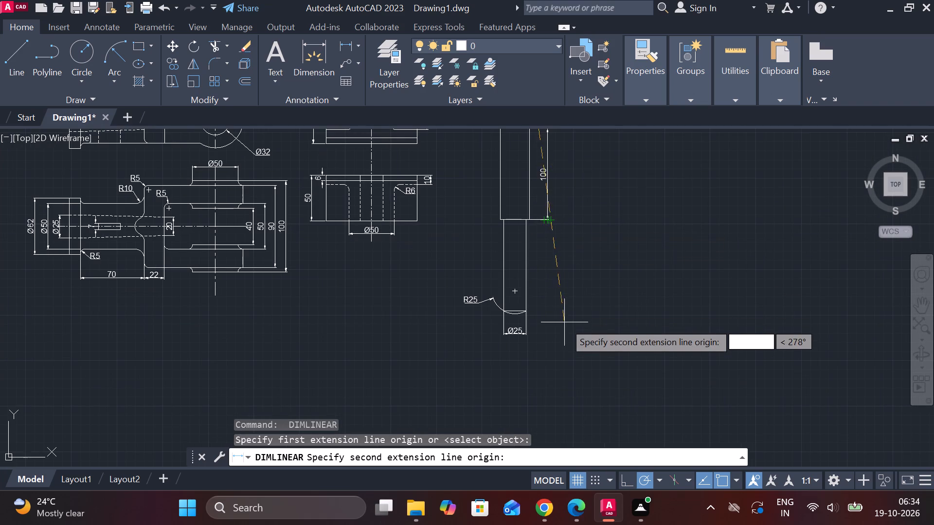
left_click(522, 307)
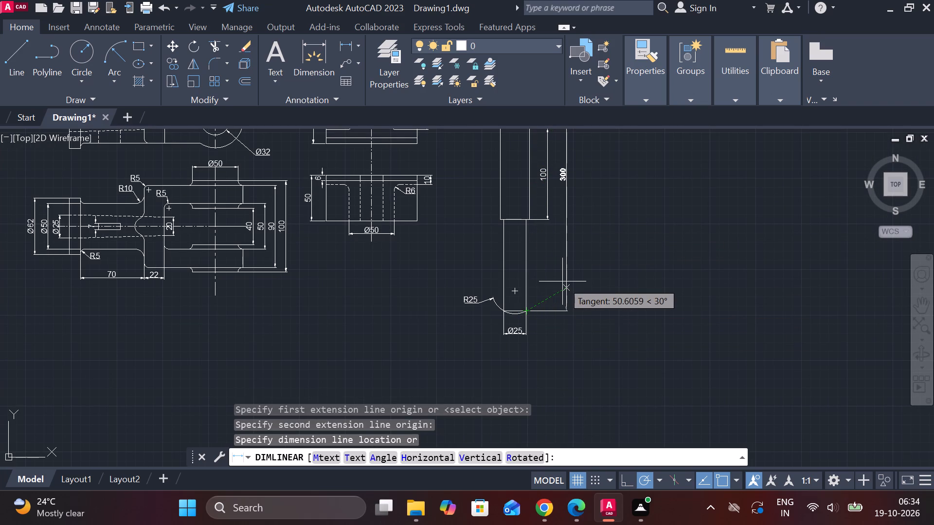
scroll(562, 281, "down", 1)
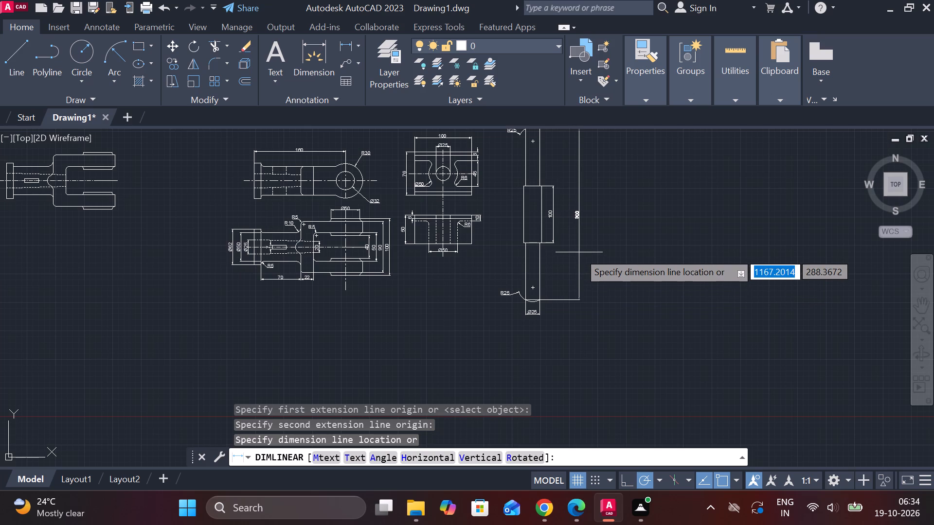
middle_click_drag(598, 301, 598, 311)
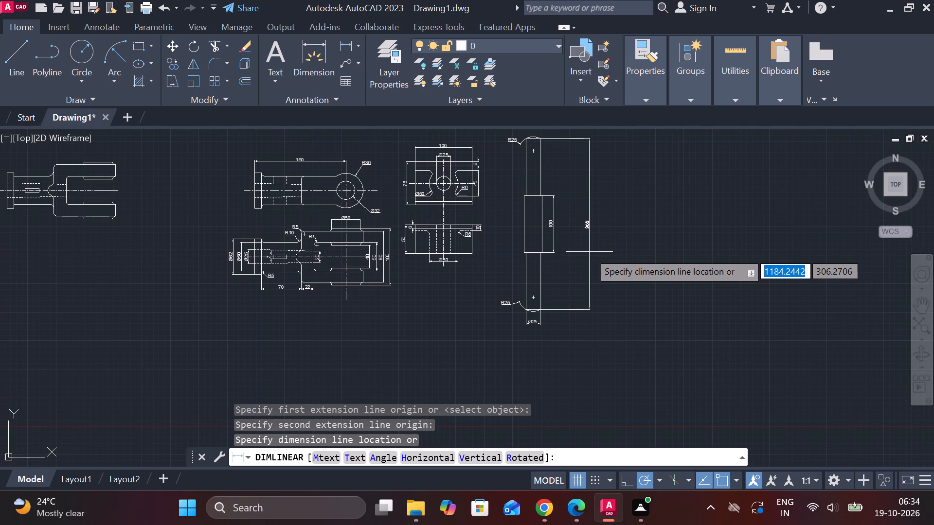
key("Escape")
Join the pin's upper section side lines, end line and end arc.
middle_click_drag(632, 237, 641, 290)
scroll(607, 251, "up", 2)
middle_click_drag(620, 252, 641, 330)
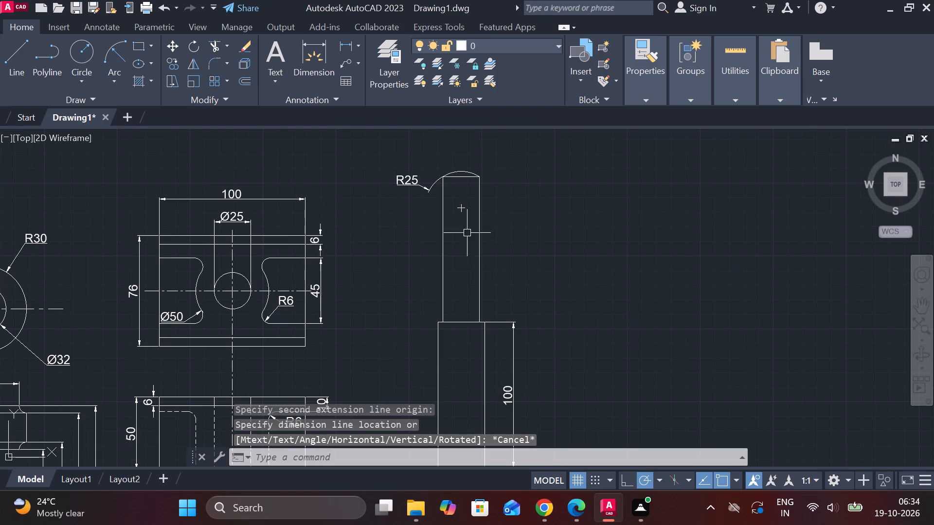
left_click(373, 162)
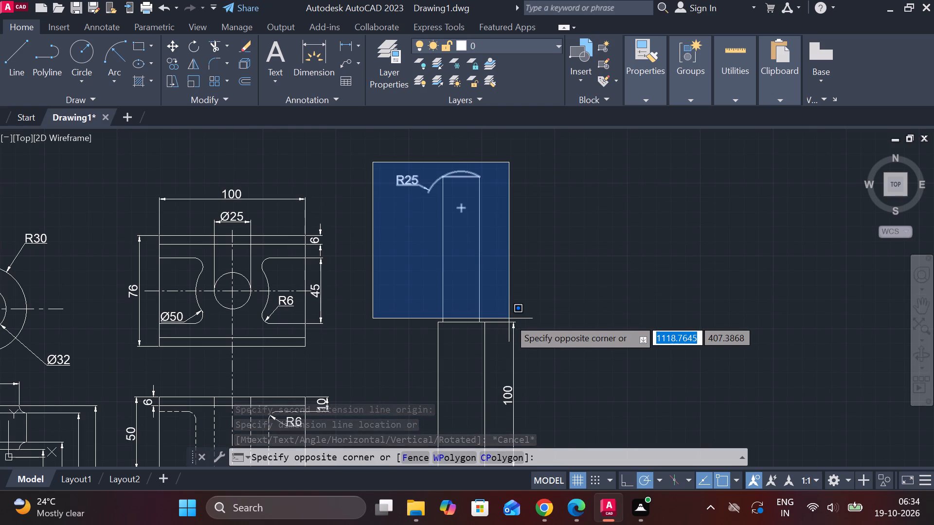
left_click(500, 321)
left_click(482, 263)
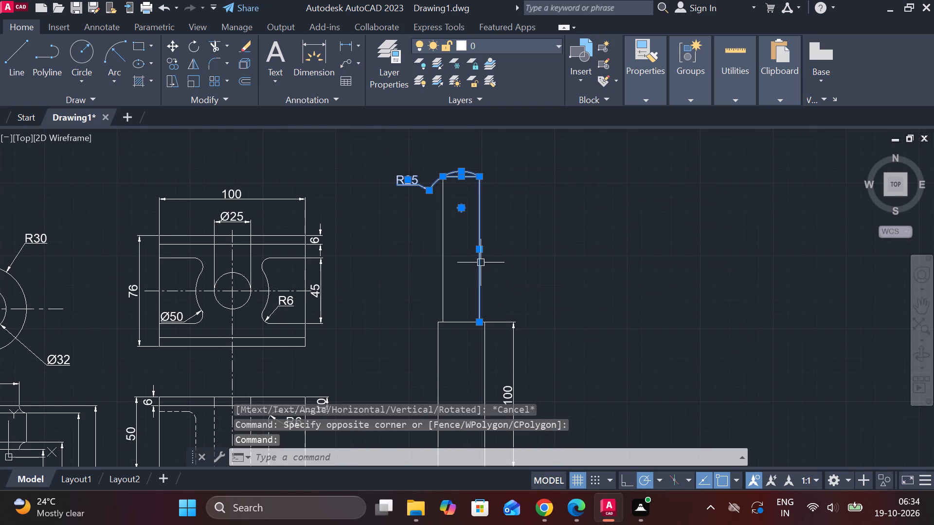
left_click(445, 227)
scroll(449, 202, "up", 2)
scroll(501, 213, "down", 2)
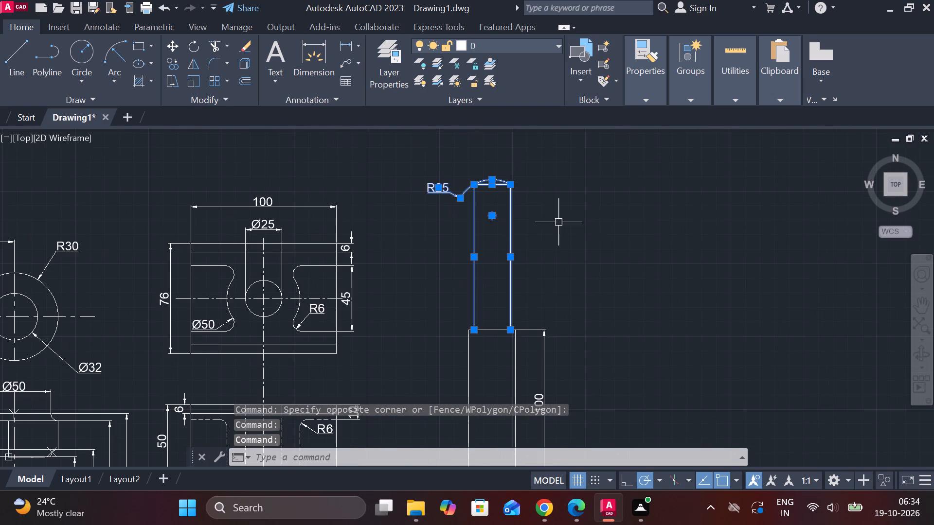
key("j")
key("Return")
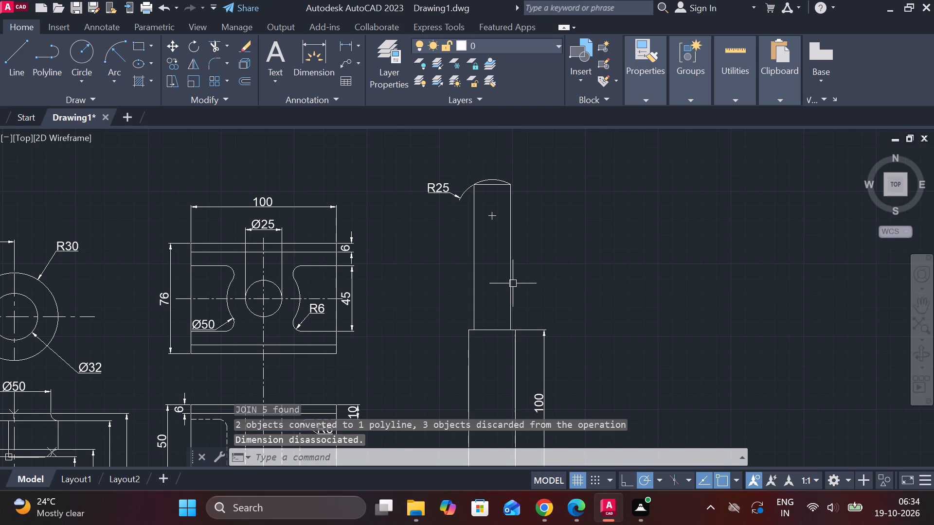
left_click(513, 283)
left_click(500, 173)
left_click(500, 174)
left_click(488, 177)
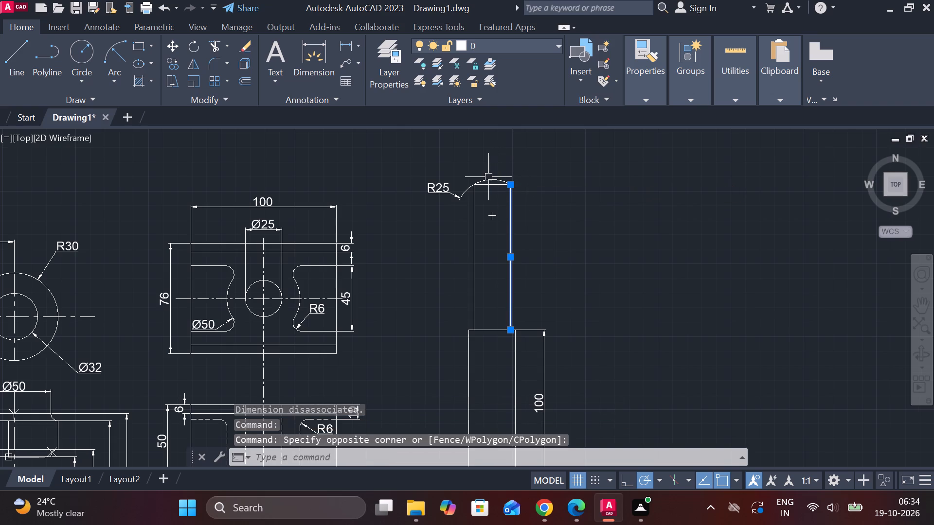
left_click(500, 181)
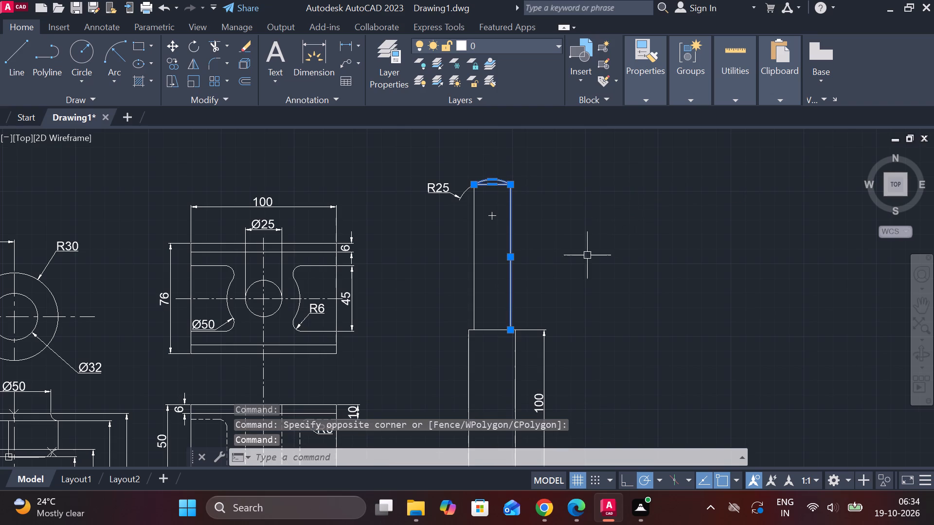
key("Escape")
Draw a horizontal line about 39 long from the midpoint of the upper section's right edge, across and past its left edge.
key("l")
key("Return")
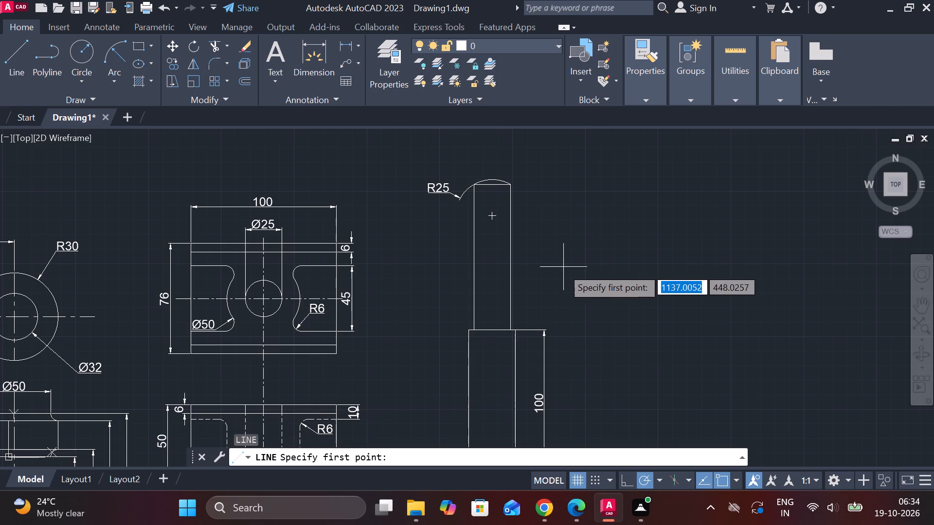
left_click(506, 257)
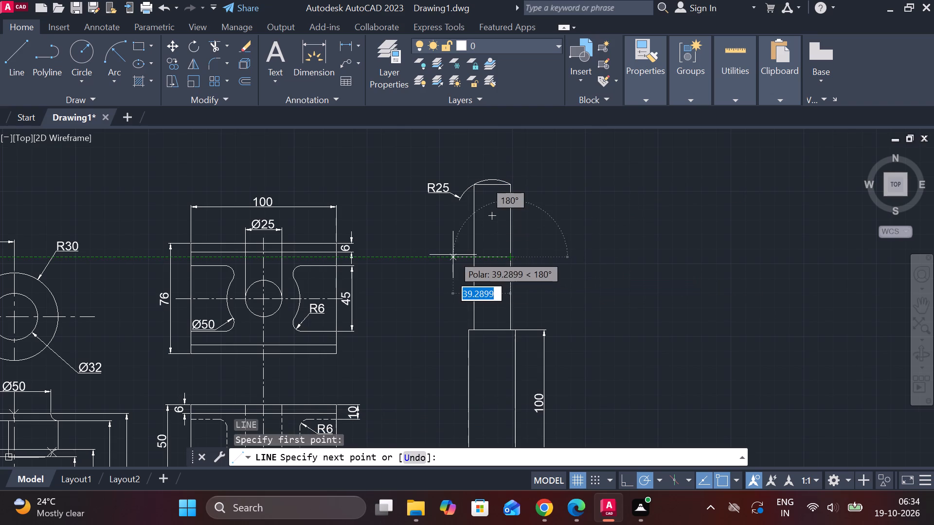
left_click(453, 255)
key("Escape")
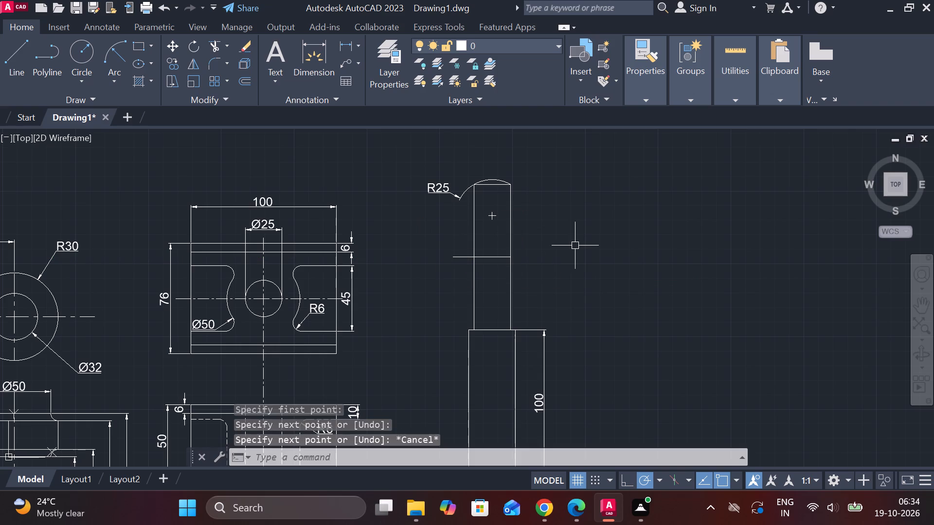
Trim the upper section's side lines below the new horizontal line and the line's overhang past the left edge.
type("tr")
key("space")
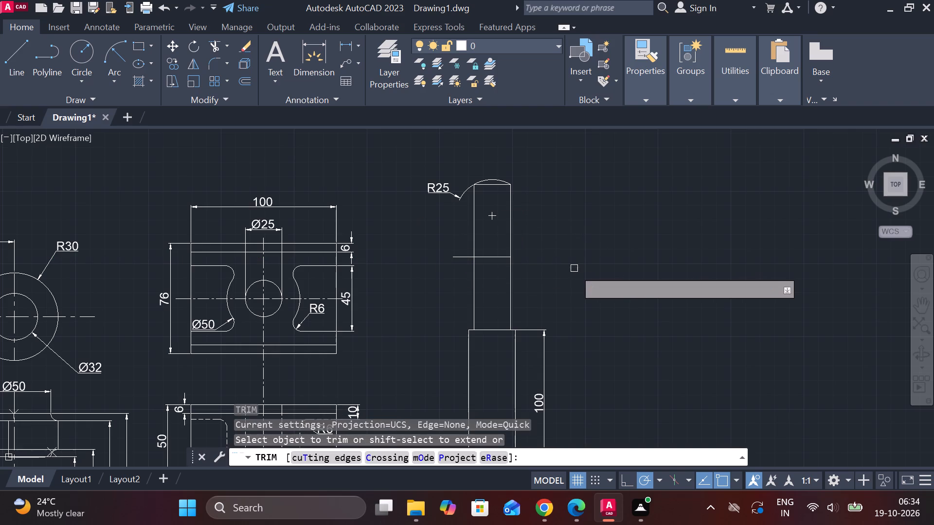
left_click_drag(559, 295, 451, 288)
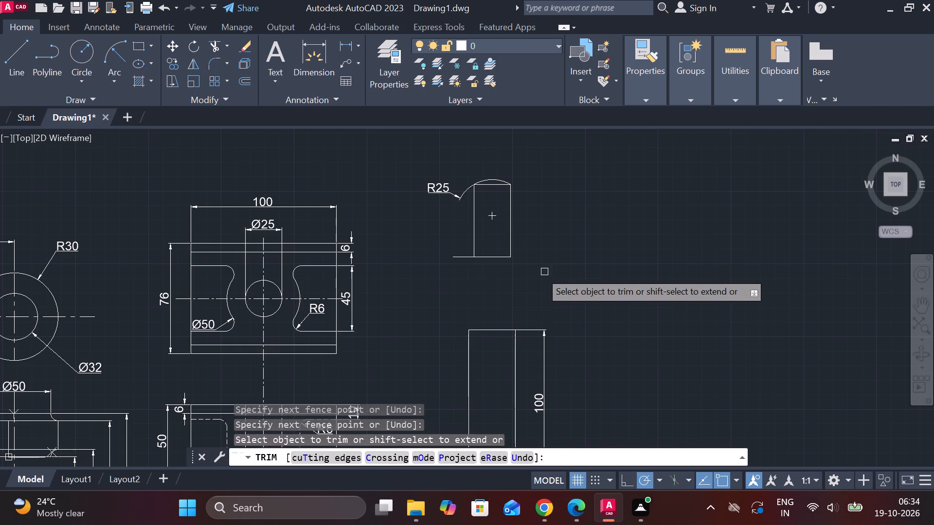
left_click(457, 255)
key("Escape")
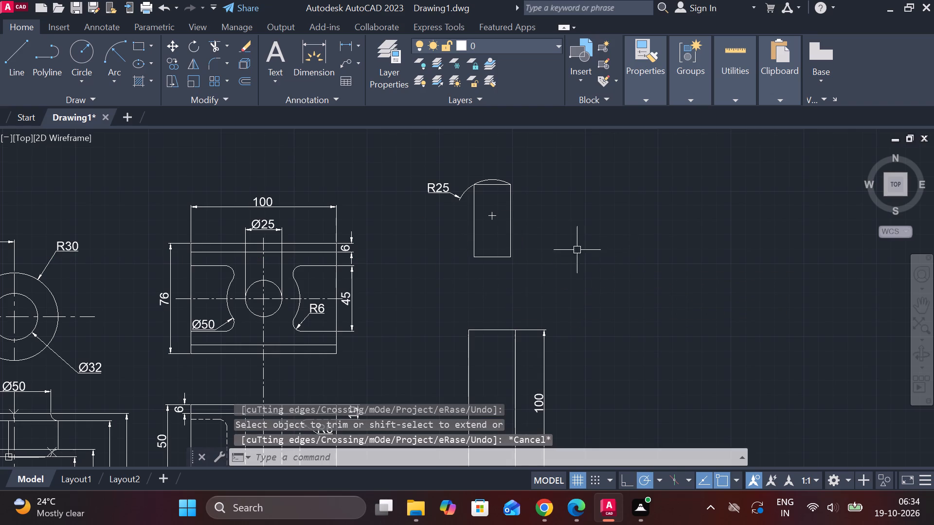
Move the shortened upper section with its radius dimension down 50 from its base midpoint onto the middle section's top midpoint.
left_click(398, 168)
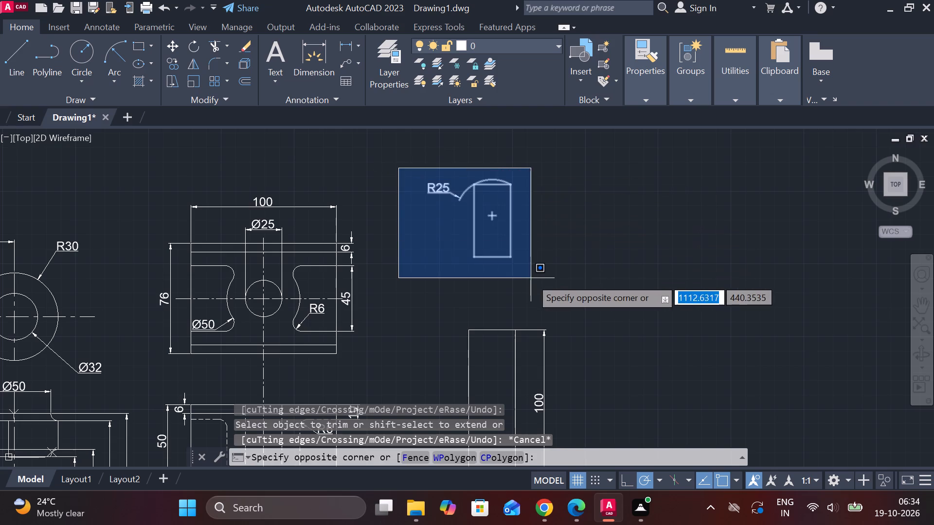
left_click(534, 278)
key("m")
key("Return")
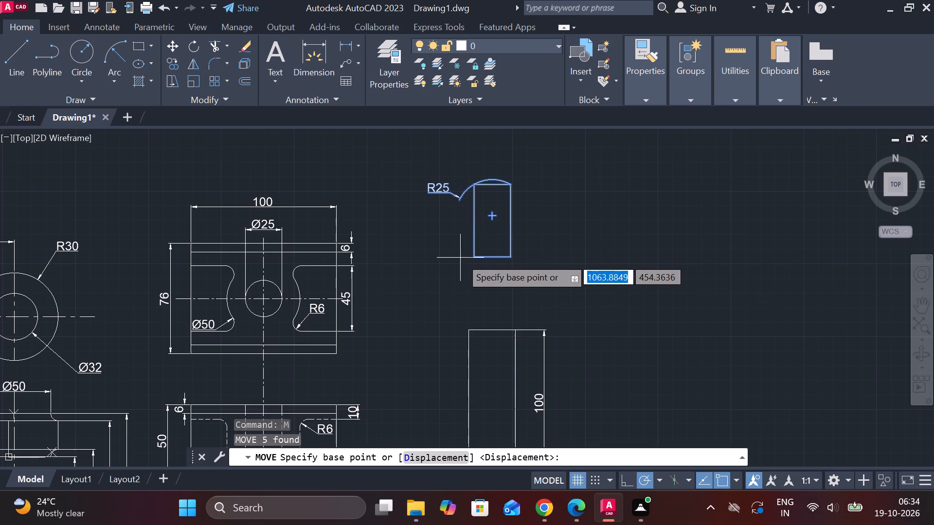
left_click(491, 256)
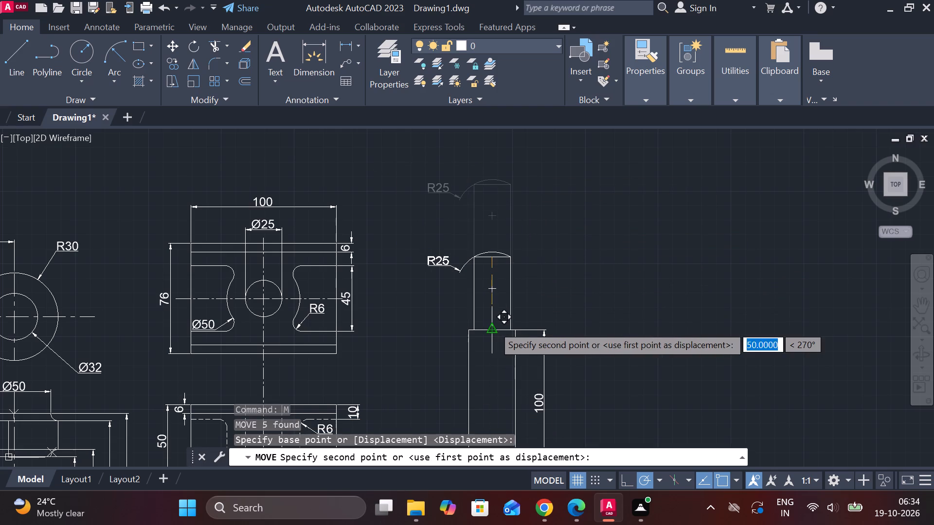
left_click(493, 325)
Erase the pin's lower section with its end arc and its R25 and Ø25 dimensions.
scroll(588, 302, "down", 1)
middle_click_drag(640, 366, 614, 211)
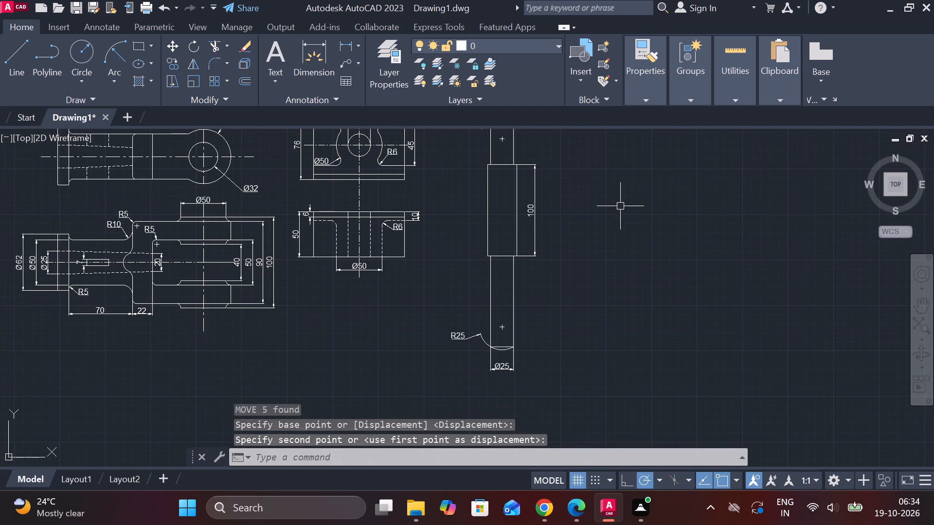
left_click(454, 290)
left_click(581, 379)
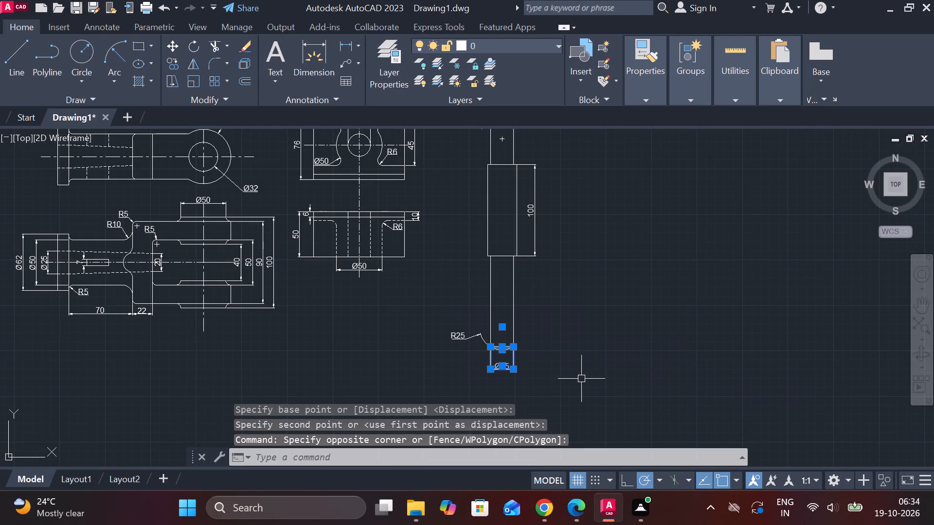
left_click_drag(588, 369, 565, 356)
left_click(441, 281)
type("e")
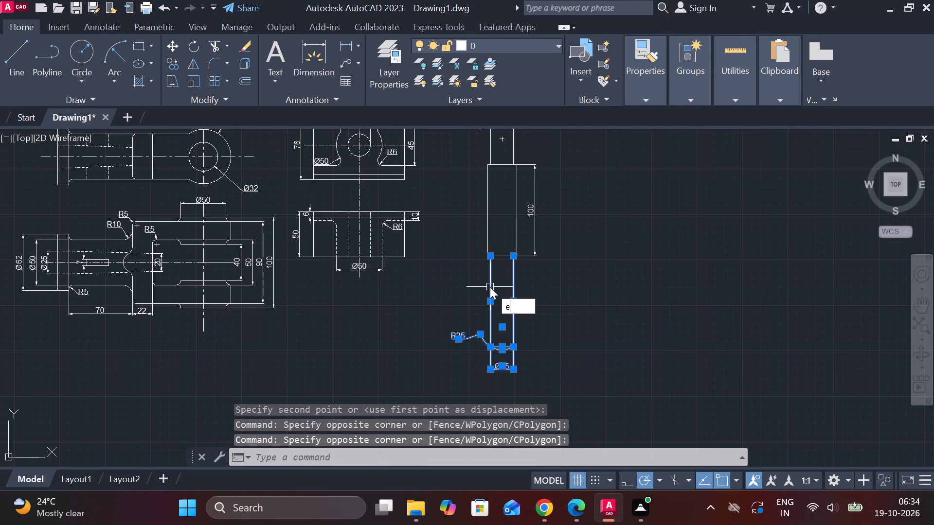
key("space")
Mirror the pin's upper section with its end arc and R25 dimension about the middle section's horizontal midline, keeping the original.
middle_click_drag(504, 232, 510, 252)
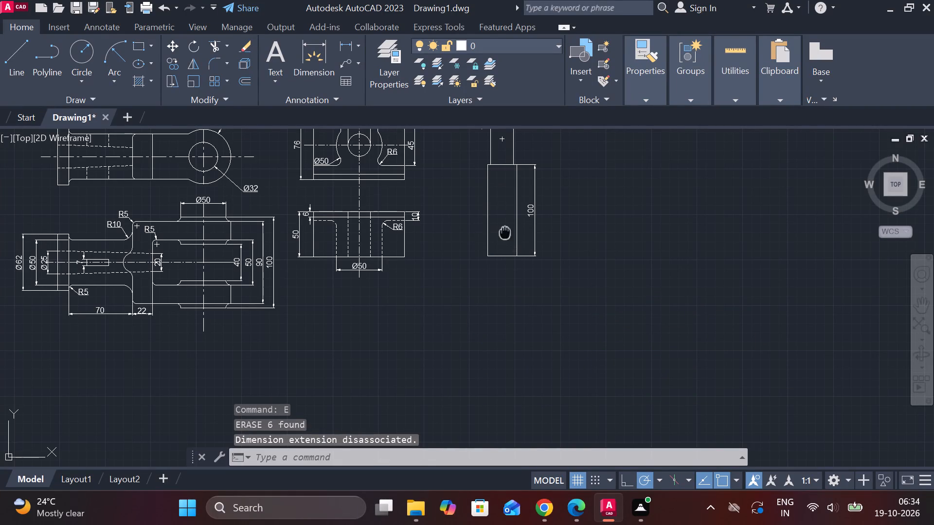
middle_click_drag(510, 252, 503, 284)
middle_click_drag(518, 247, 511, 301)
left_click(445, 193)
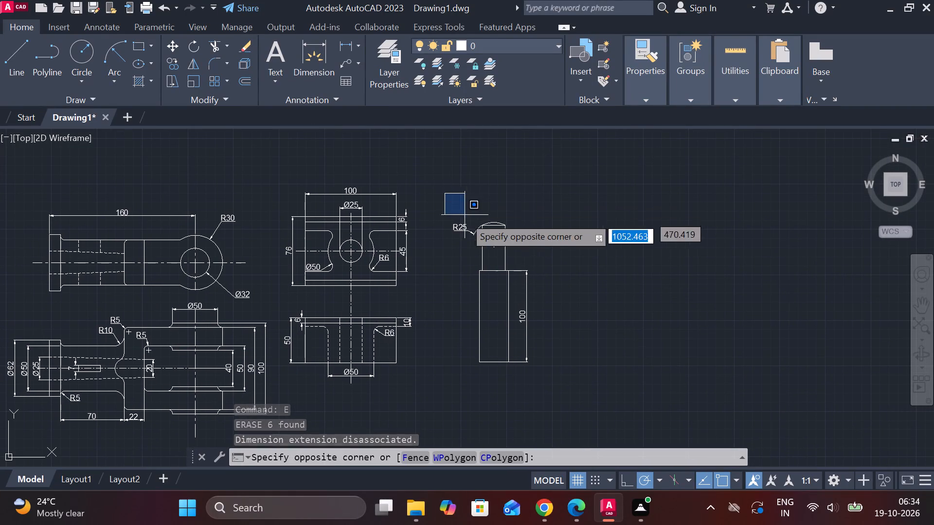
left_click(508, 277)
type("mi")
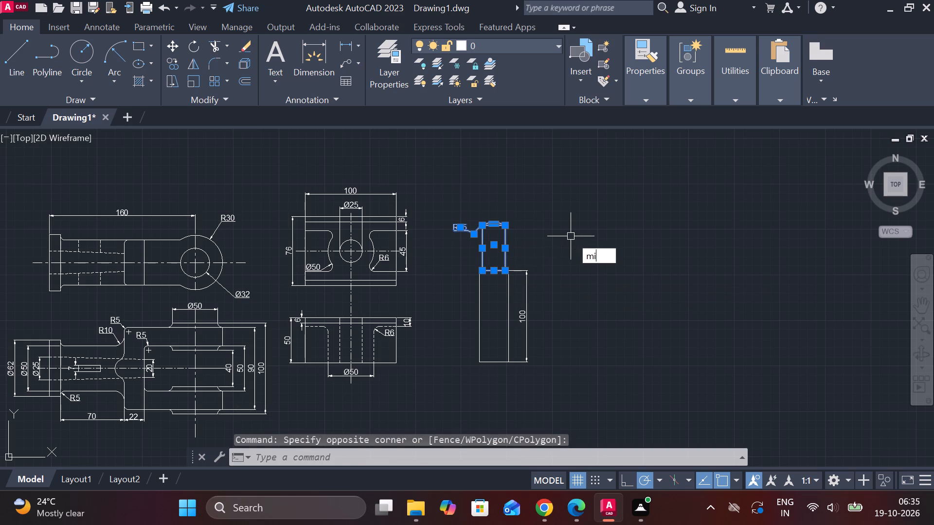
key("Return")
left_click(508, 319)
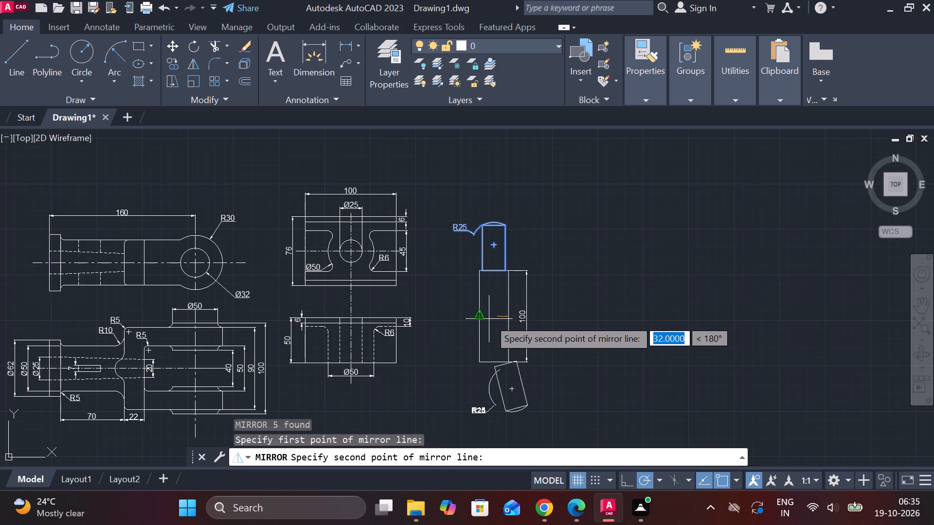
left_click(478, 313)
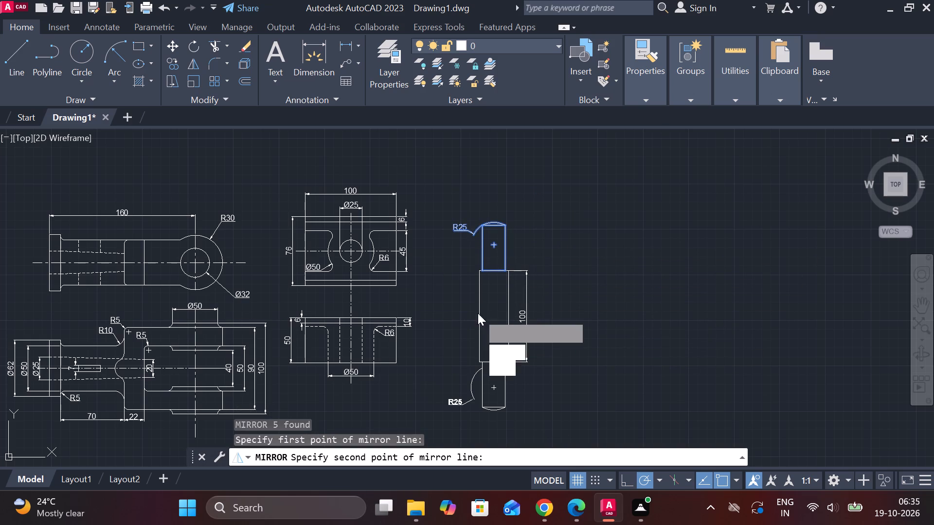
left_click_drag(519, 370, 478, 313)
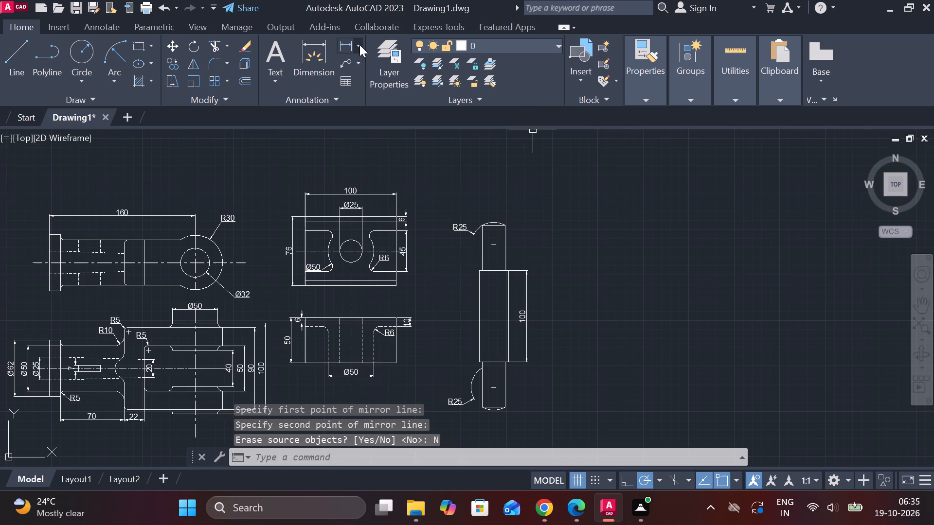
Add a vertical linear dimension for the pin's overall length between its end edges, outside the middle section's length dimension.
left_click(342, 45)
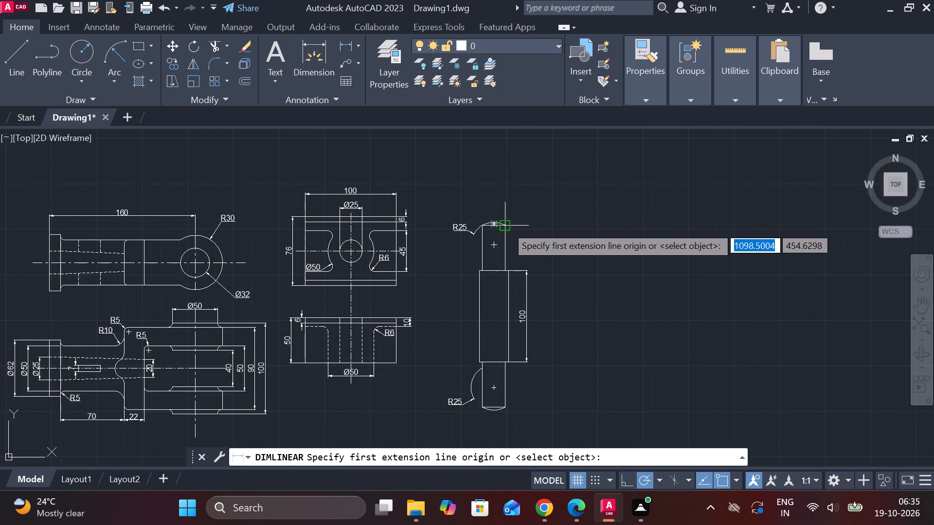
left_click(506, 226)
left_click(511, 409)
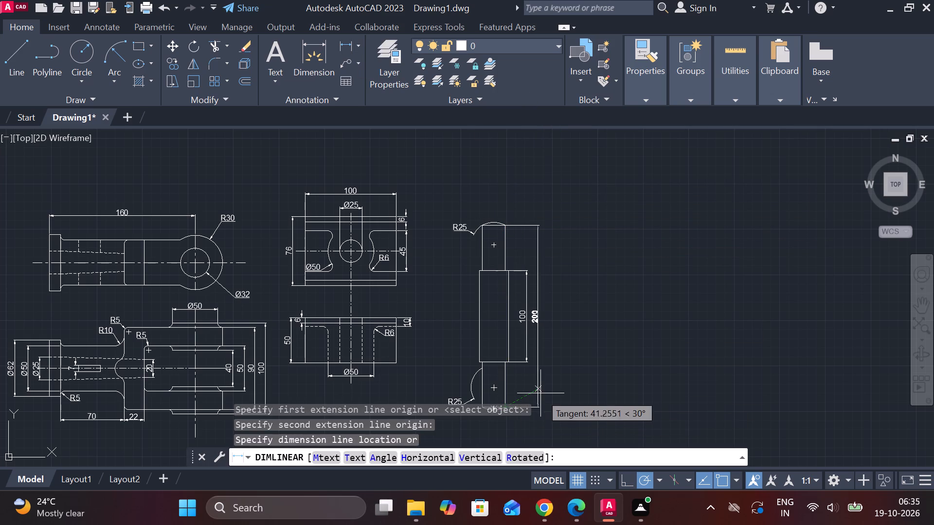
left_click(541, 388)
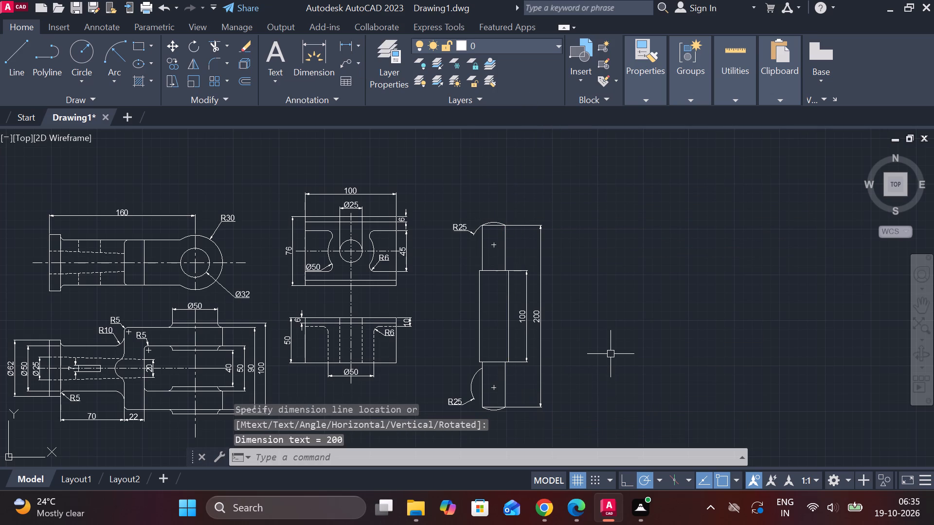
Add a horizontal linear dimension for the middle section's width, placed inside the section at mid-height.
left_click(346, 45)
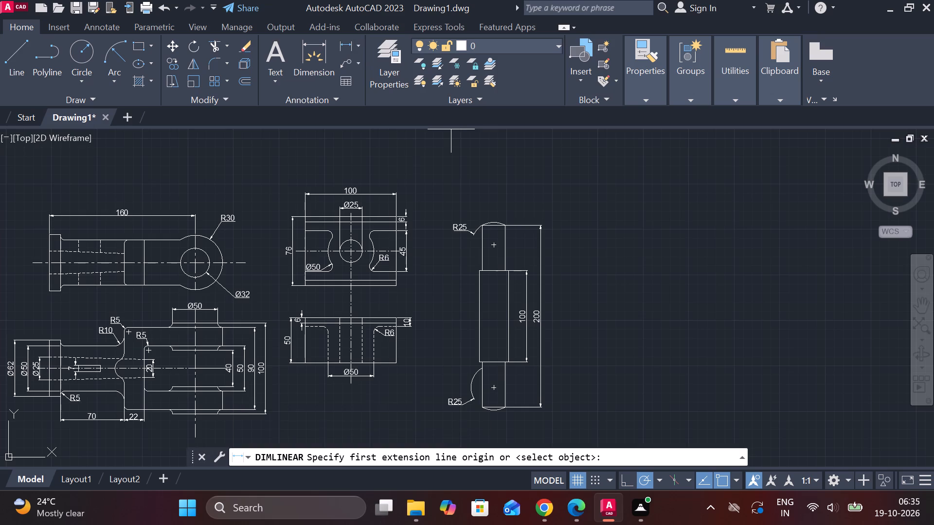
scroll(462, 335, "up", 1)
left_click(487, 301)
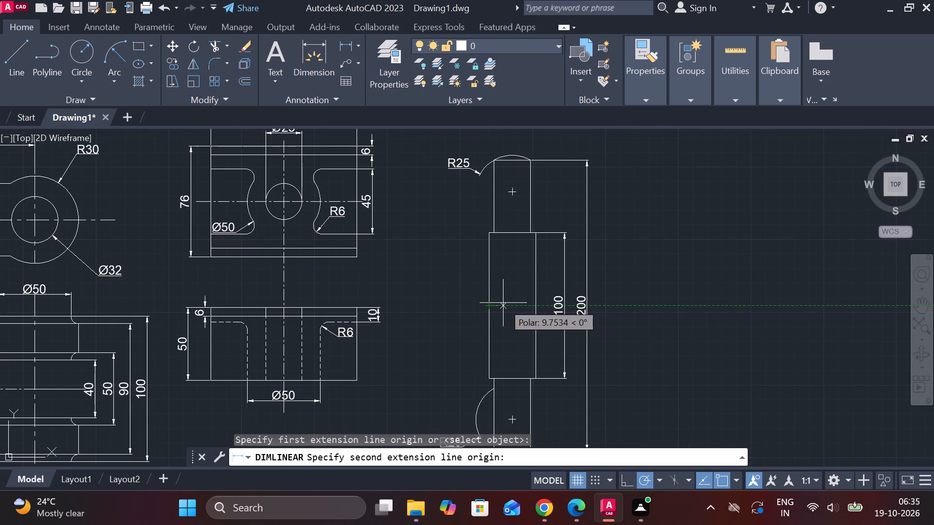
left_click(535, 304)
left_click(509, 301)
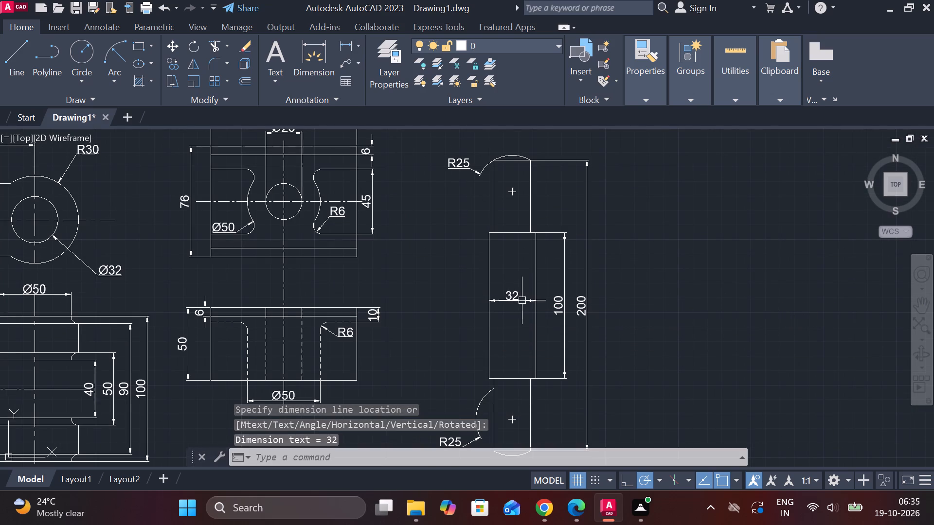
Add horizontal linear dimensions for the widths of the pin's end sections, one above the upper end and one below the lower end.
middle_click_drag(522, 298, 506, 234)
scroll(504, 216, "up", 1)
scroll(524, 241, "down", 1)
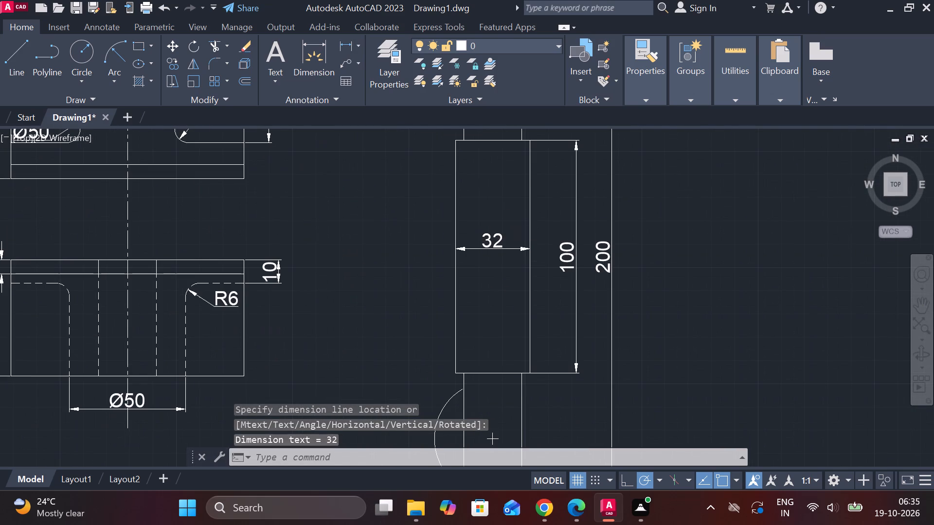
middle_click_drag(524, 260, 510, 325)
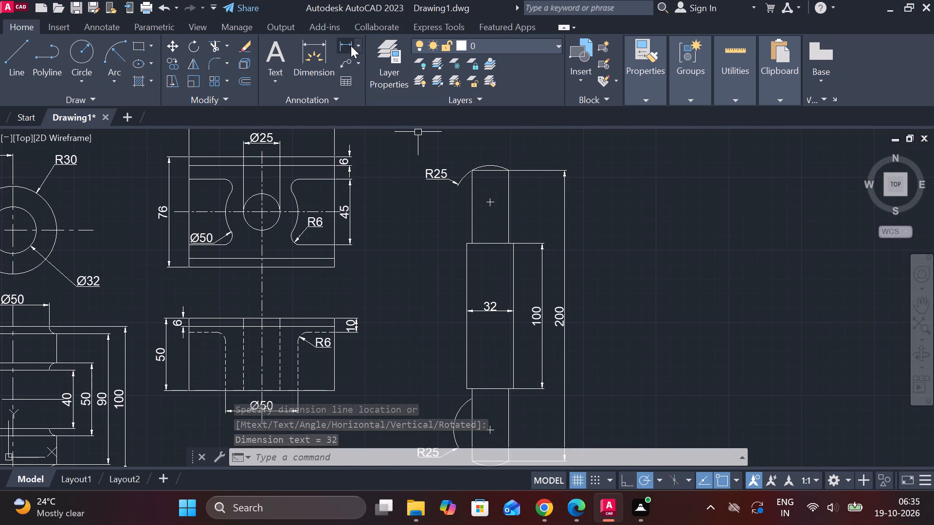
left_click(351, 46)
left_click(463, 168)
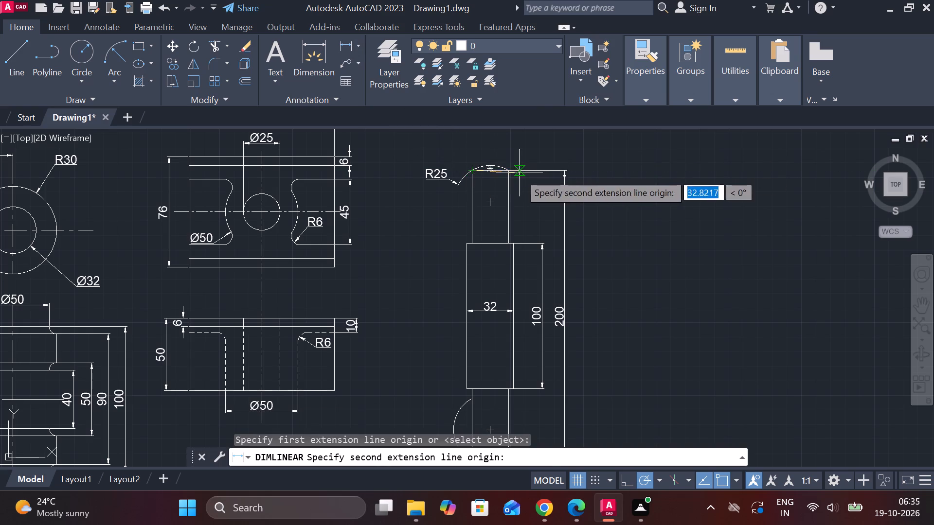
left_click(511, 171)
left_click(501, 148)
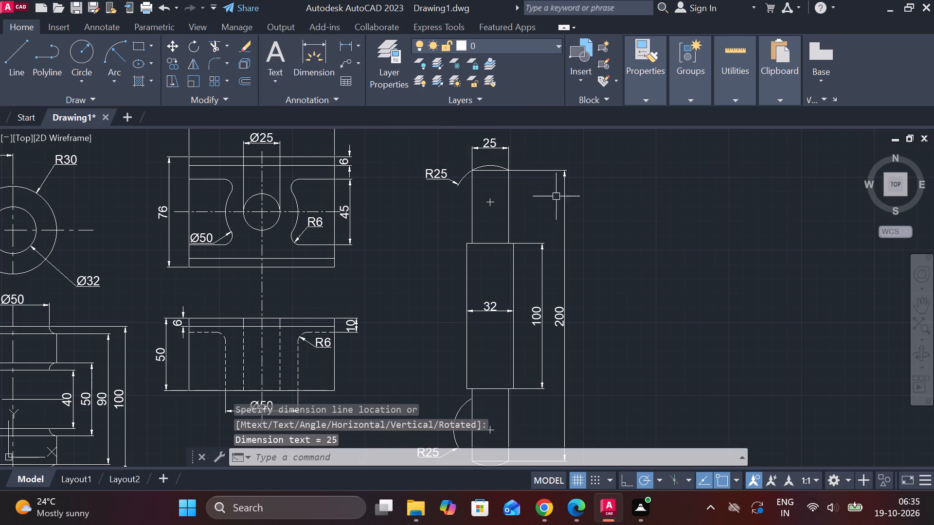
middle_click_drag(568, 217, 564, 108)
key("space")
left_click(472, 350)
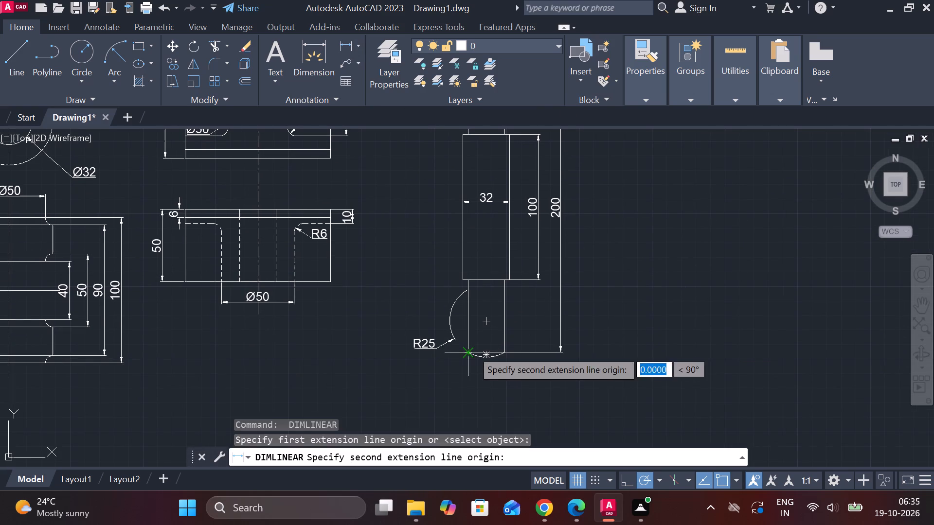
left_click(506, 352)
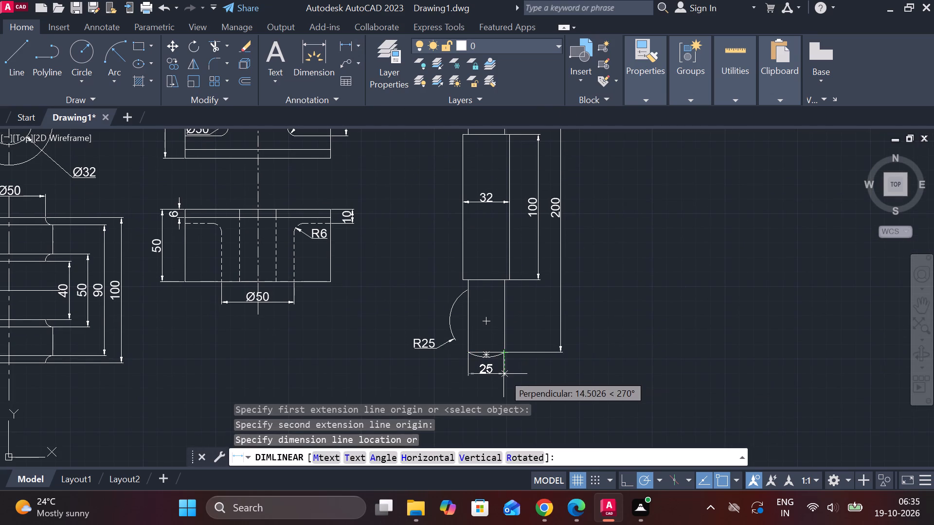
left_click(503, 374)
Insert a diameter symbol before the lower and upper end width dimensions so both read Ø25.
scroll(485, 371, "up", 1)
double_click(483, 371)
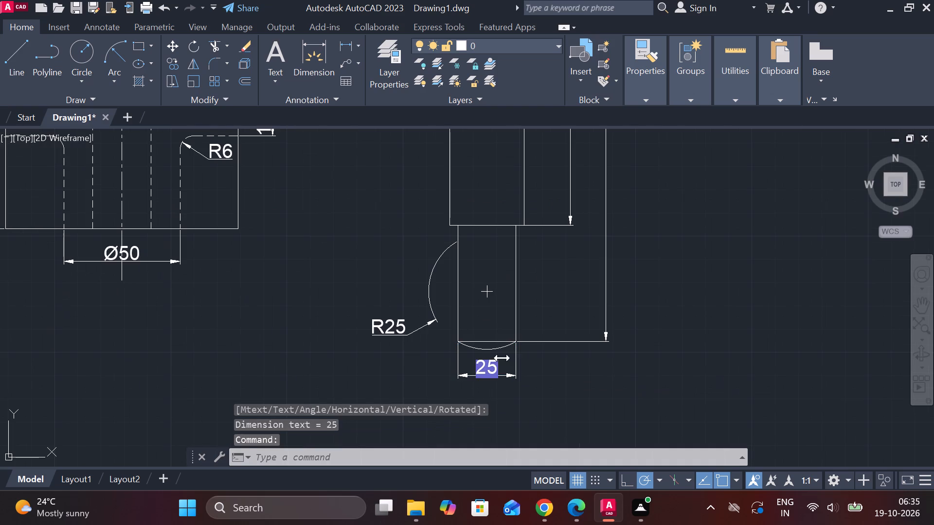
left_click(631, 87)
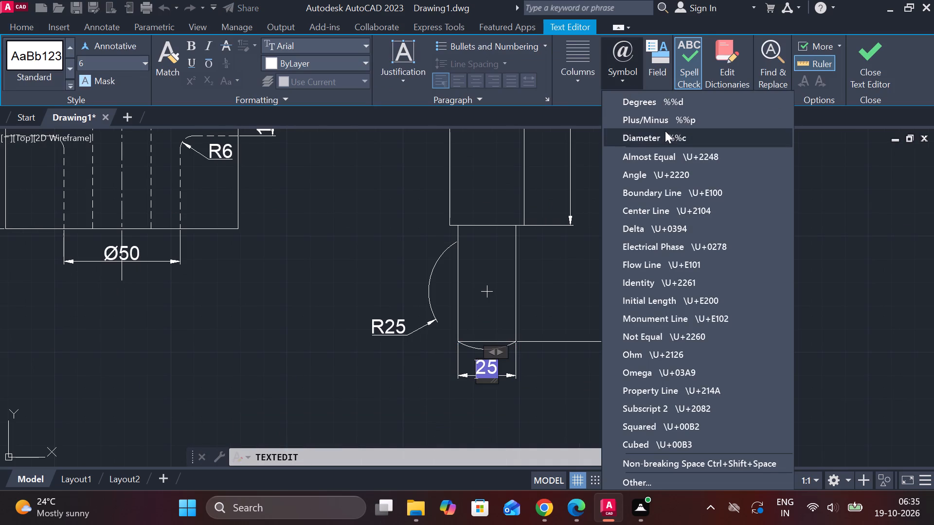
left_click(664, 131)
left_click(868, 62)
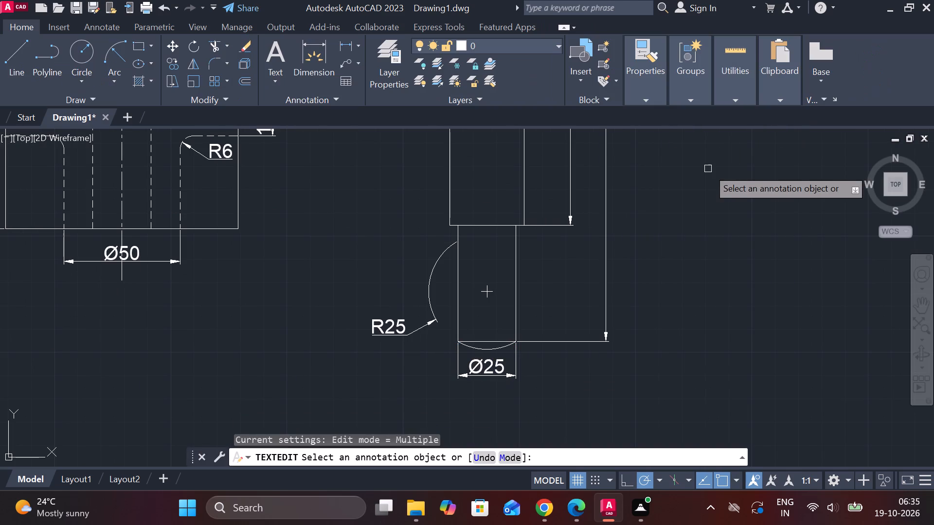
scroll(708, 169, "down", 1)
middle_click_drag(700, 229, 664, 337)
middle_click_drag(646, 239, 638, 392)
scroll(494, 209, "up", 1)
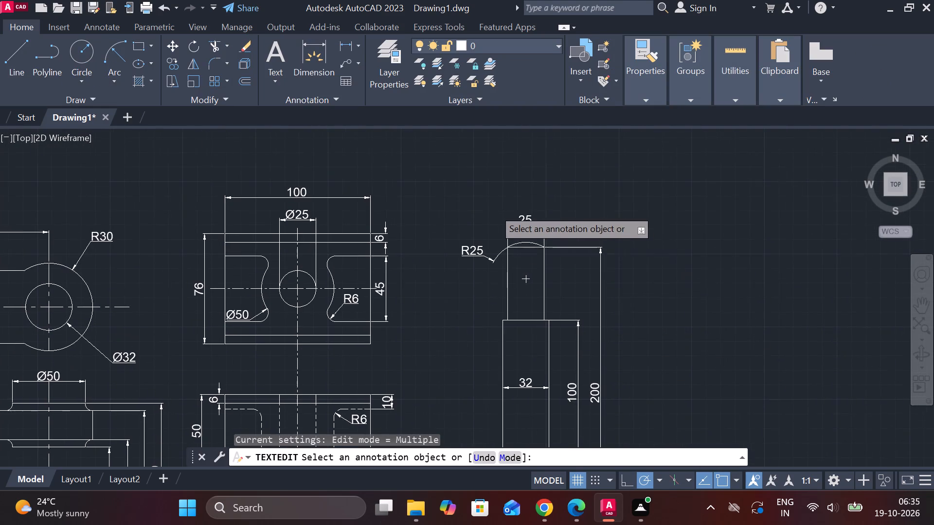
double_click(543, 219)
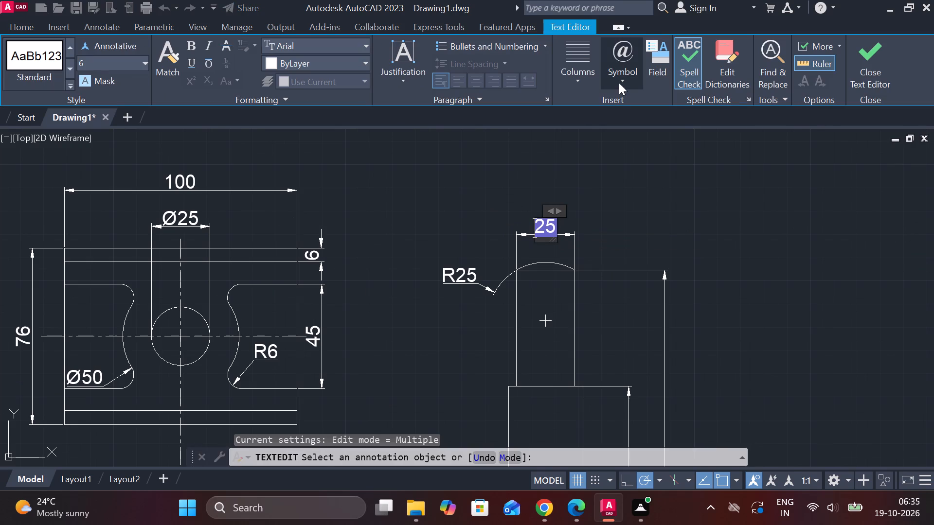
left_click(619, 83)
left_click(650, 134)
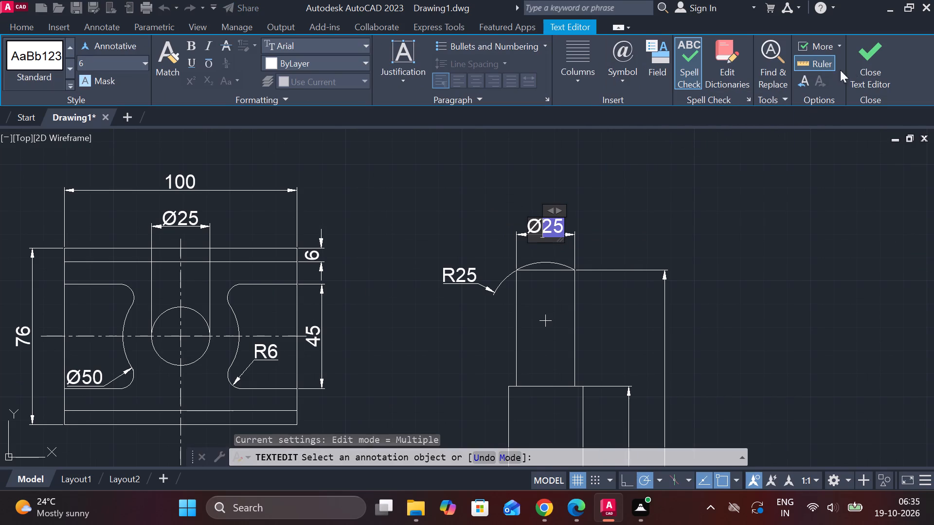
left_click(863, 60)
Insert a diameter symbol before the middle section's width dimension so it reads Ø32, and end the text editing.
scroll(699, 249, "down", 1)
middle_click_drag(626, 388, 616, 358)
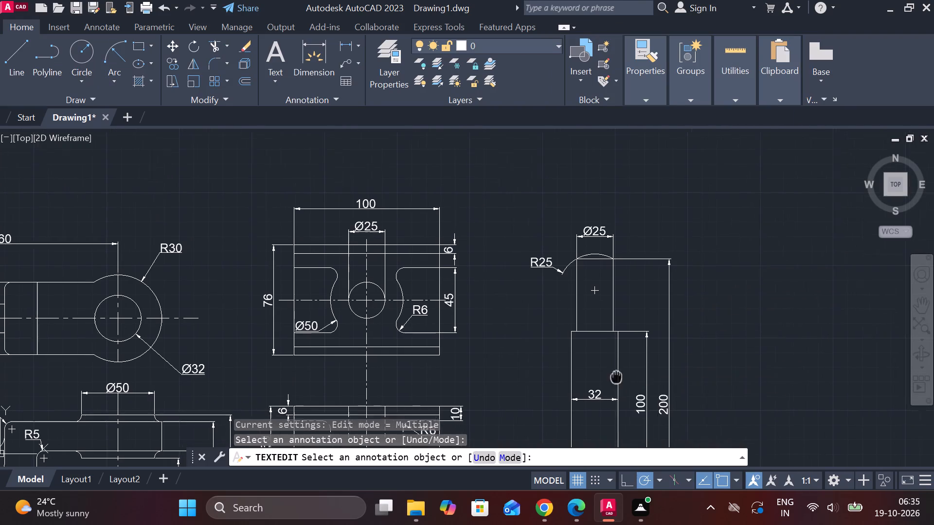
middle_click_drag(616, 358, 619, 307)
scroll(588, 337, "up", 1)
triple_click(597, 303)
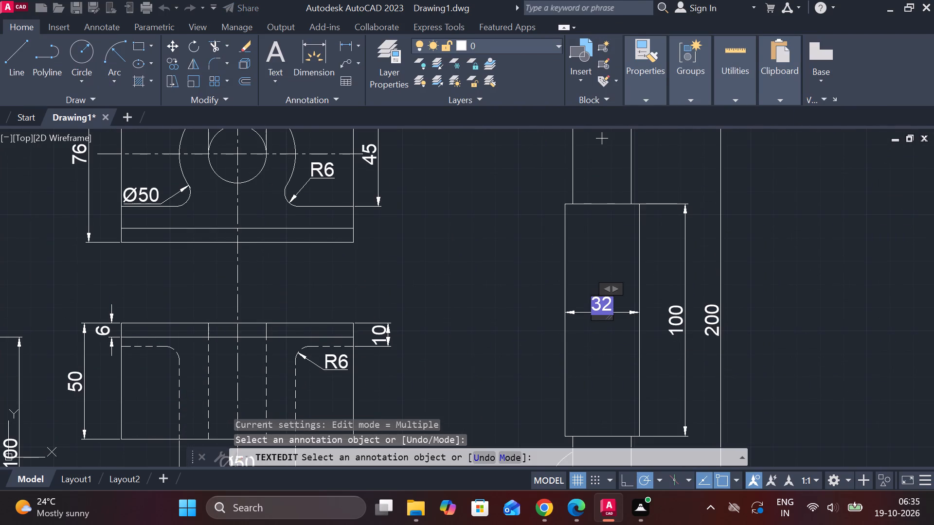
left_click(618, 86)
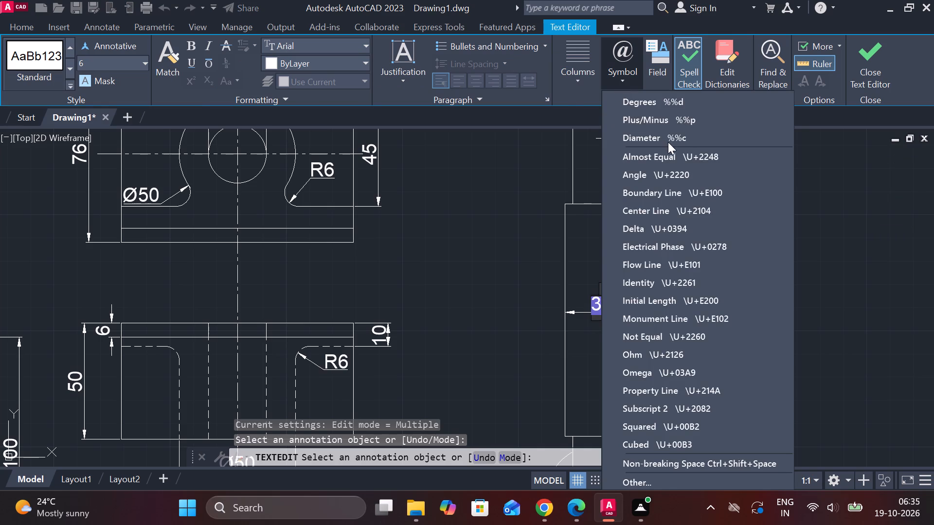
left_click(668, 142)
left_click(862, 66)
scroll(736, 280, "down", 3)
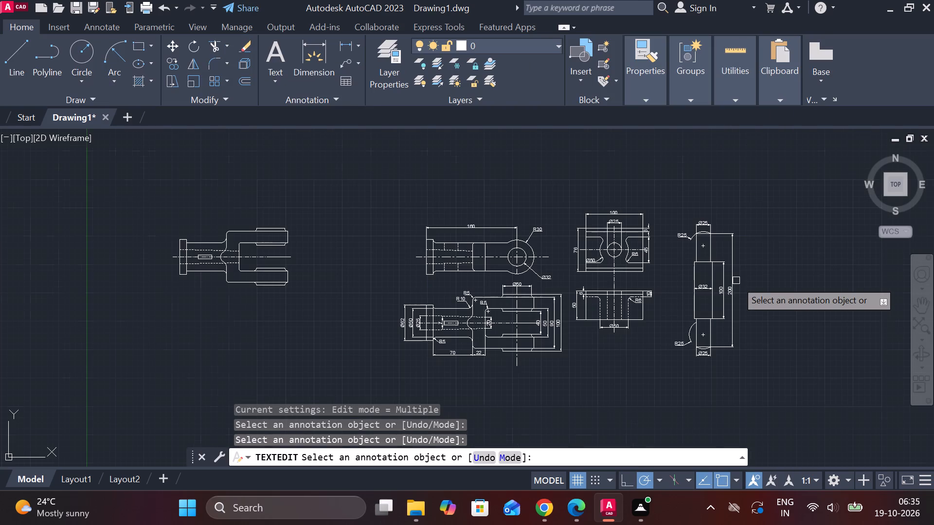
scroll(738, 280, "up", 1)
middle_click_drag(738, 280, 715, 254)
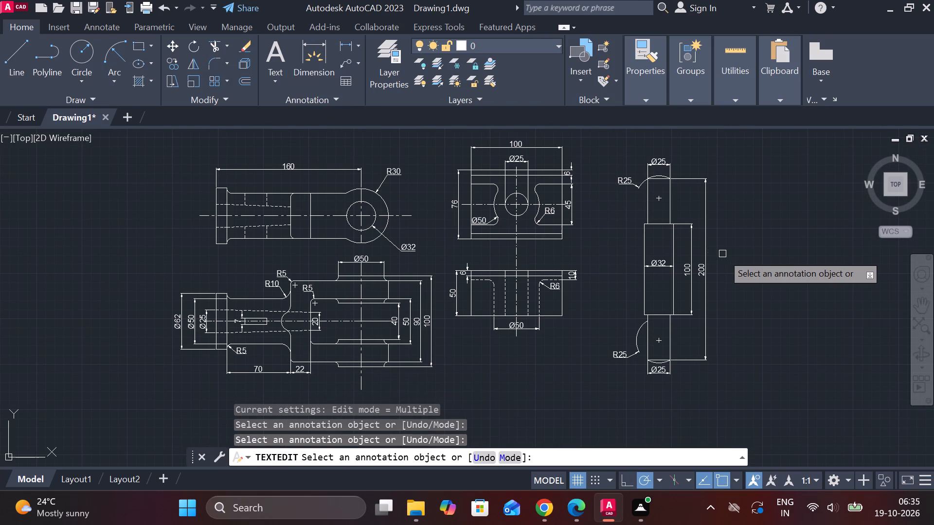
key("Escape")
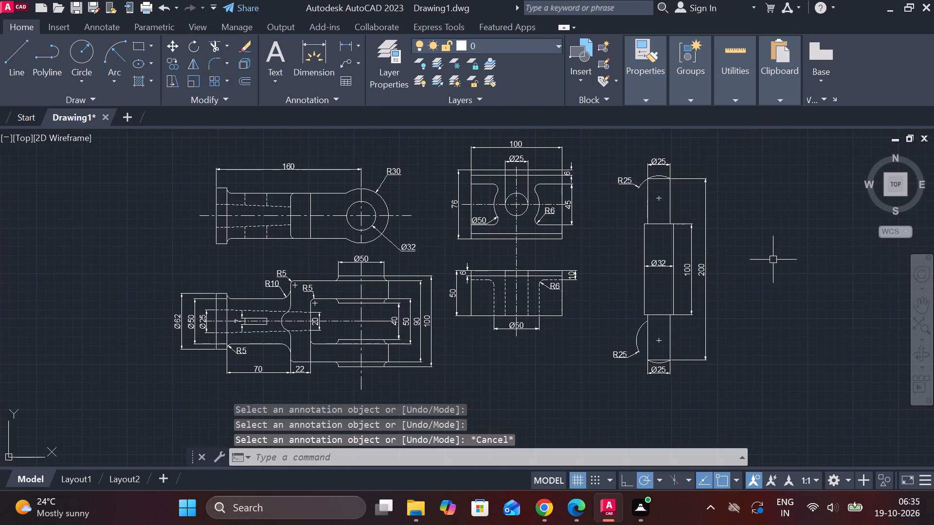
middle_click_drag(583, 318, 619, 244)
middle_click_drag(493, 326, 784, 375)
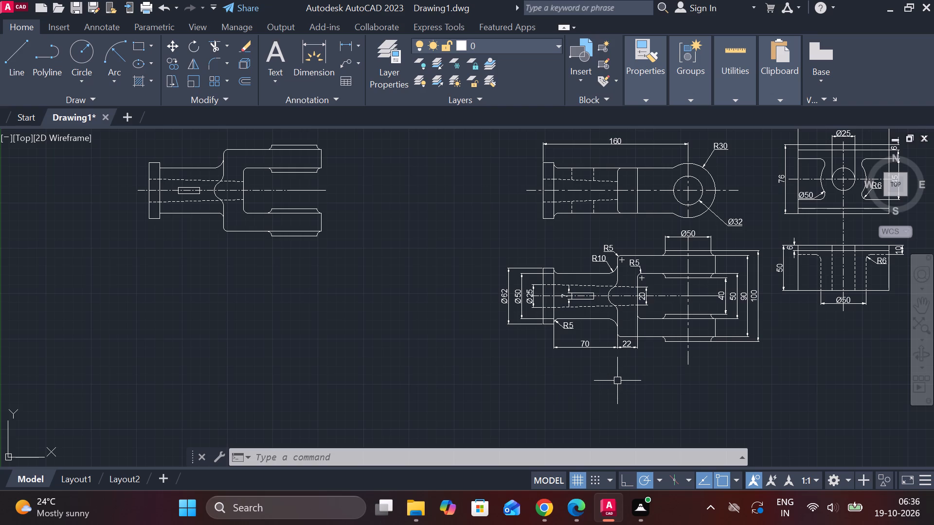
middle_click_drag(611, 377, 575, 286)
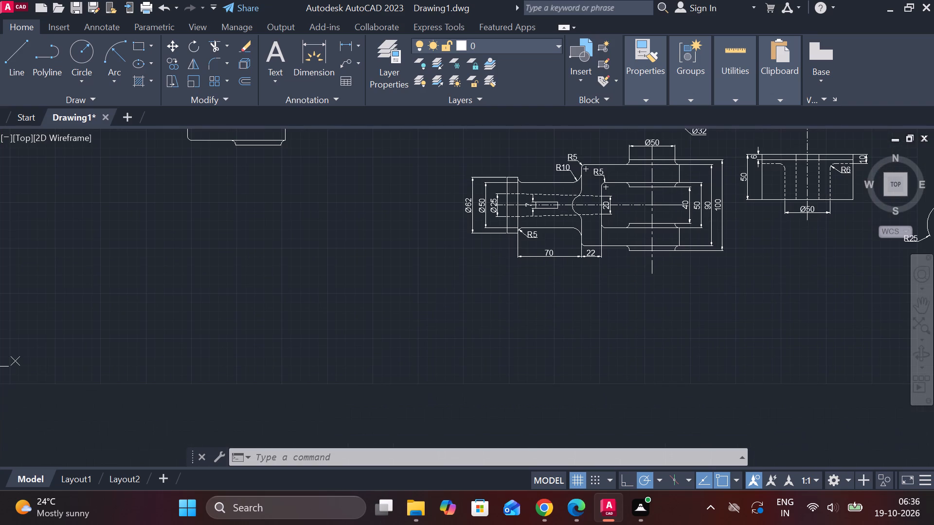
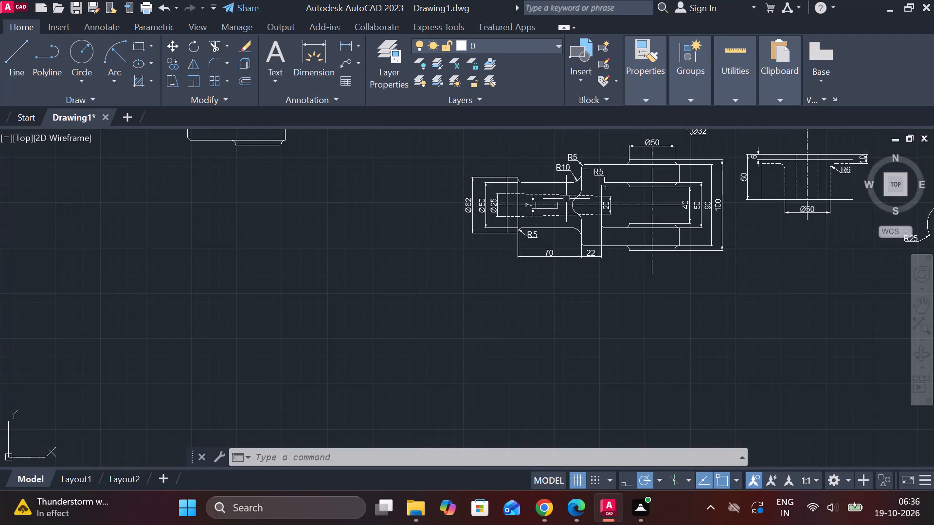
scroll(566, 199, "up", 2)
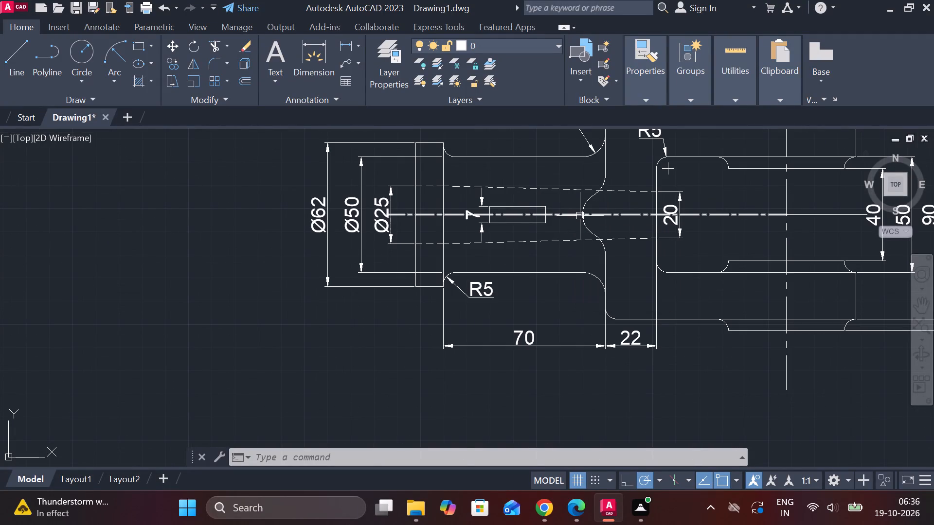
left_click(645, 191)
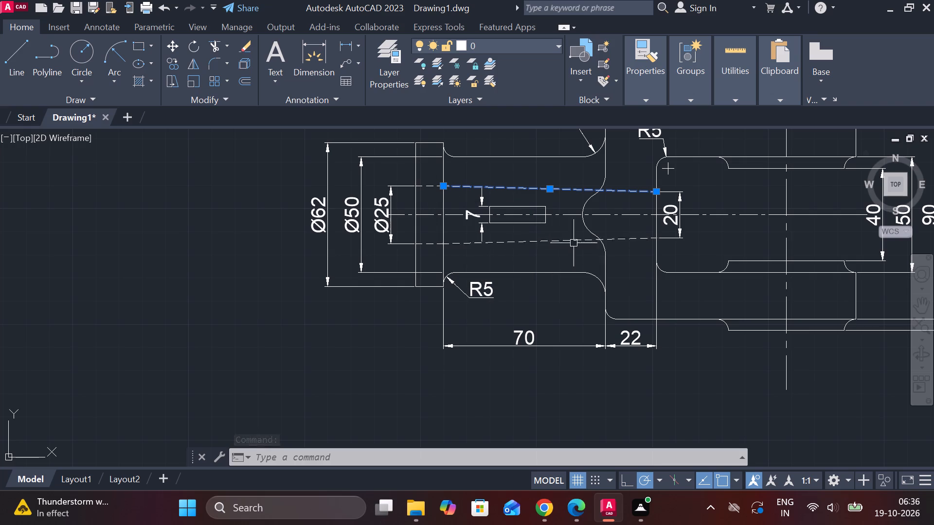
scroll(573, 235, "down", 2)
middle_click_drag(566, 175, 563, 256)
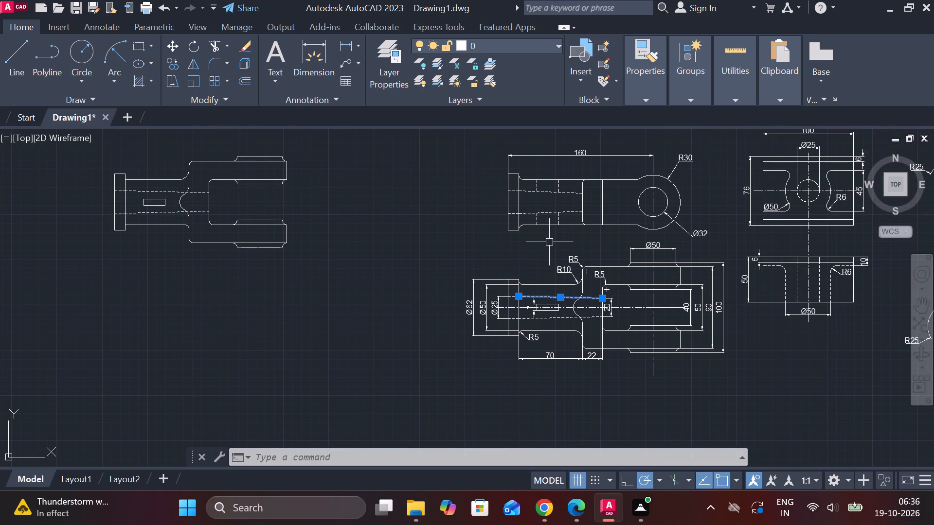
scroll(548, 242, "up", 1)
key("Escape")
Copy the eight dashed bore and slot lines of the view dimensioned 160 into the empty space above and between the views.
middle_click_drag(578, 224, 590, 256)
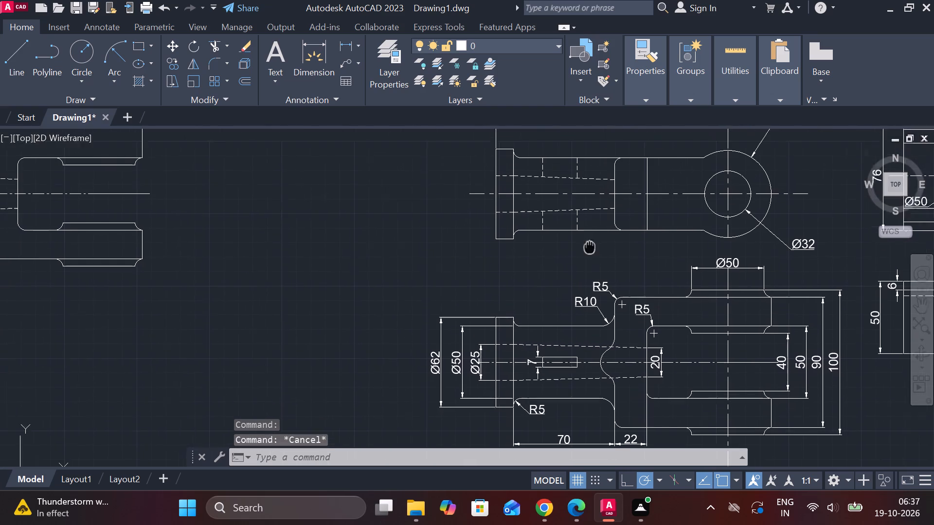
middle_click_drag(590, 256, 585, 260)
left_click(585, 202)
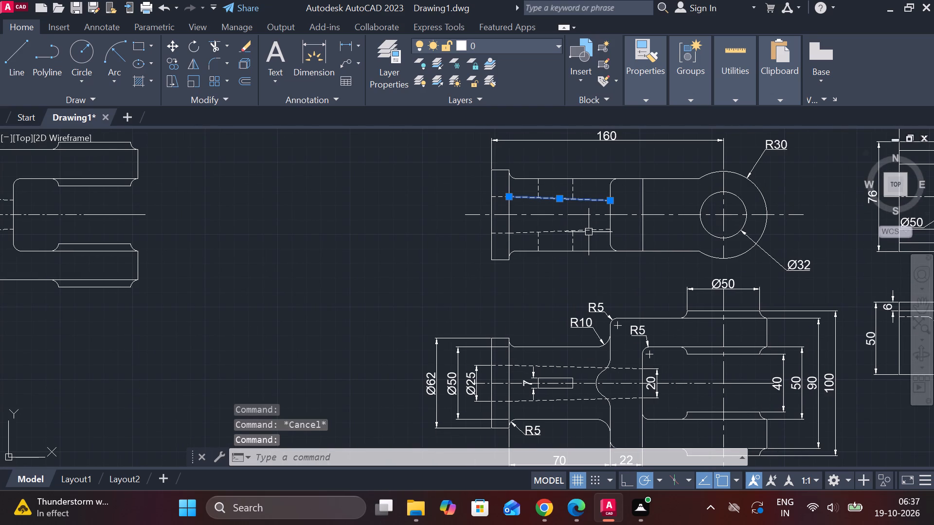
left_click(589, 233)
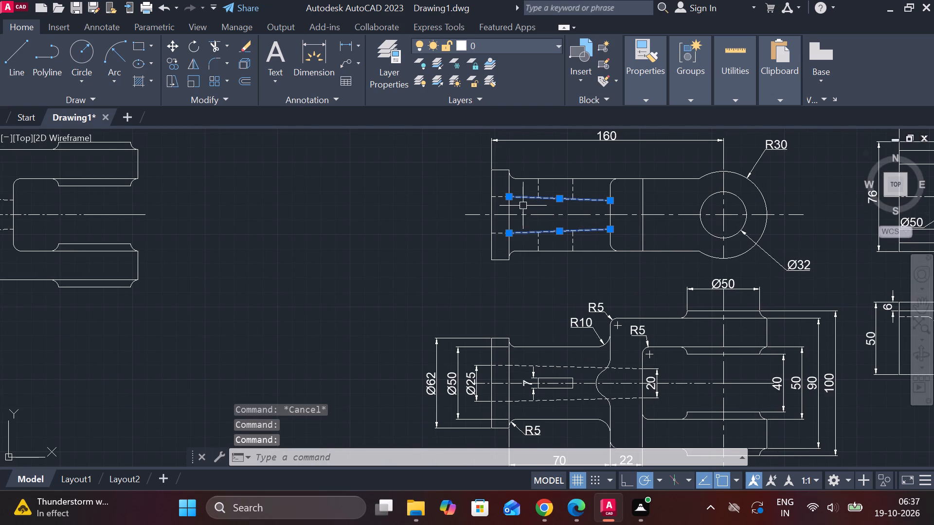
scroll(521, 202, "up", 2)
left_click(471, 190)
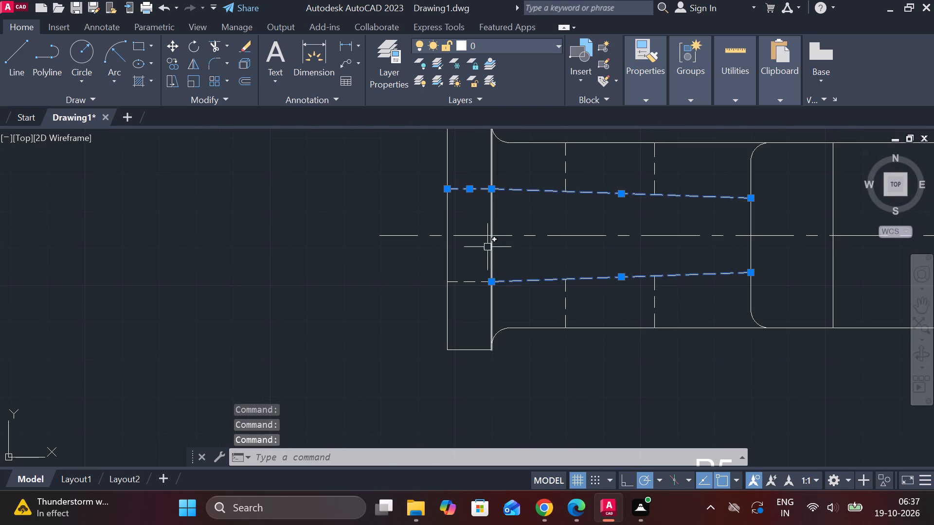
left_click(467, 281)
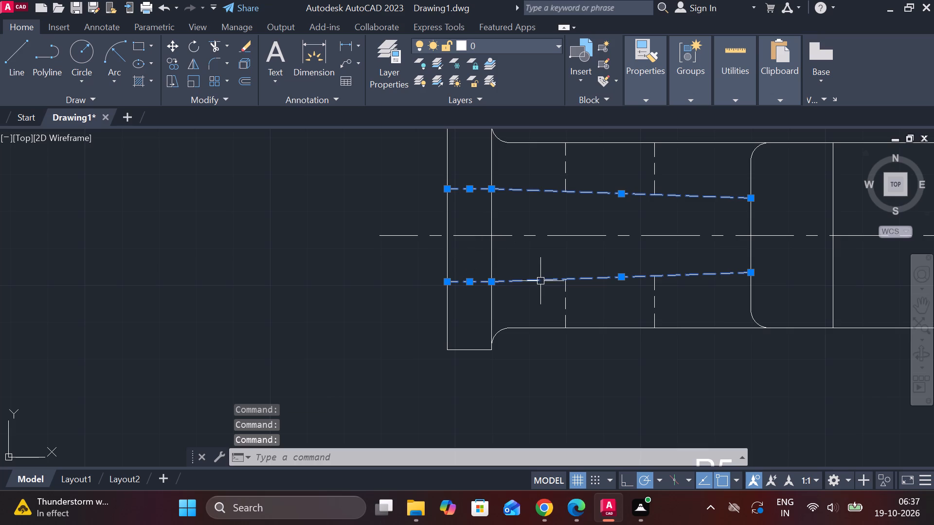
left_click(564, 296)
left_click(564, 174)
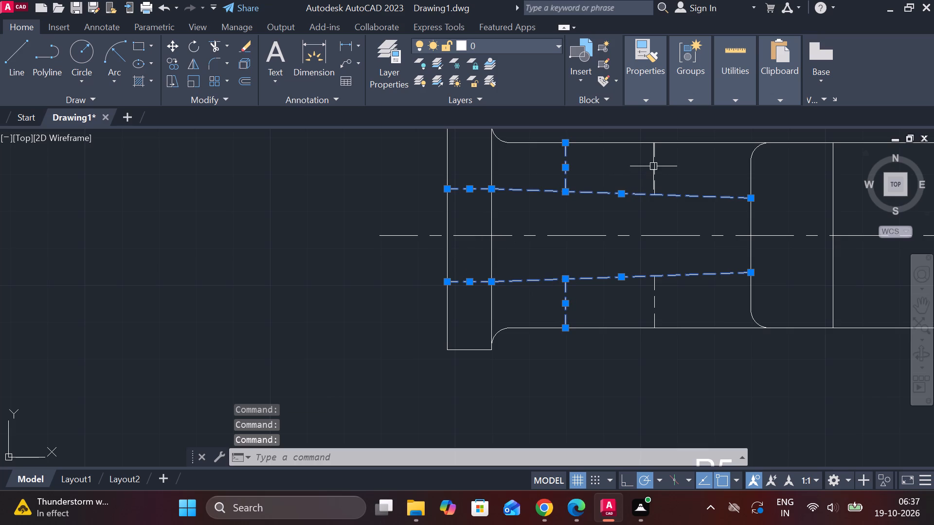
left_click(654, 166)
left_click(658, 289)
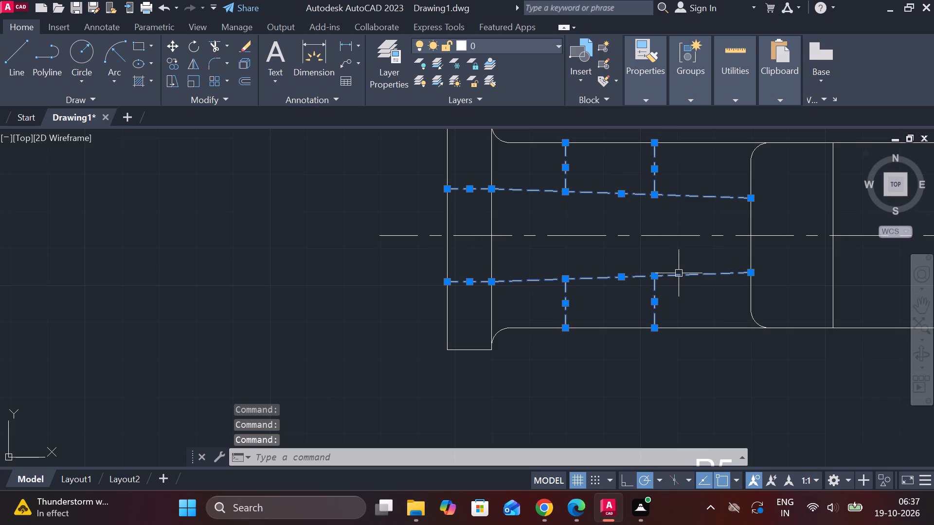
type("co")
key("Return")
left_click(647, 361)
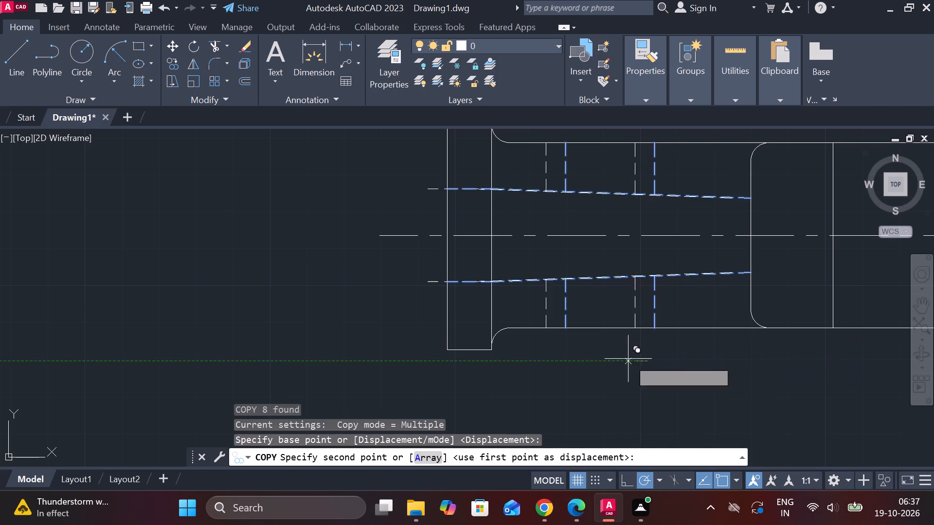
scroll(623, 356, "down", 3)
scroll(540, 271, "up", 1)
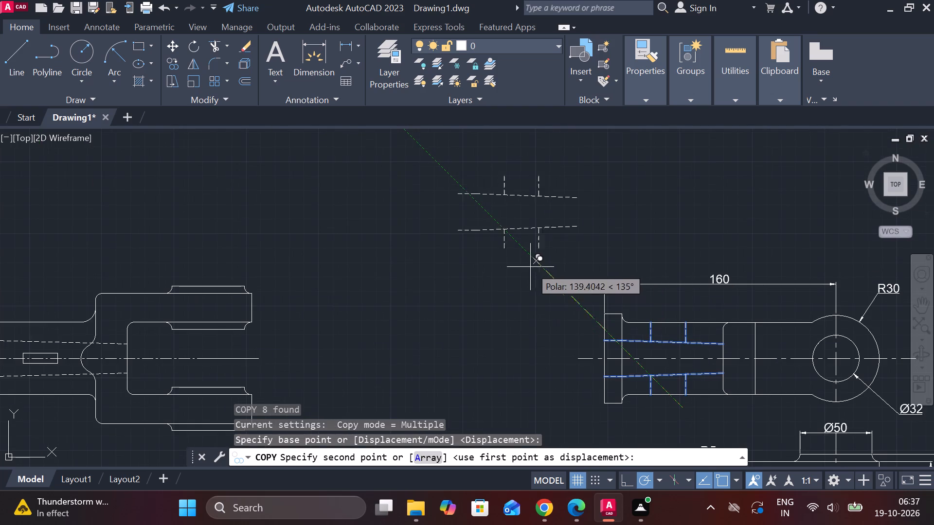
scroll(523, 263, "up", 1)
middle_click_drag(523, 263, 537, 397)
left_click(521, 382)
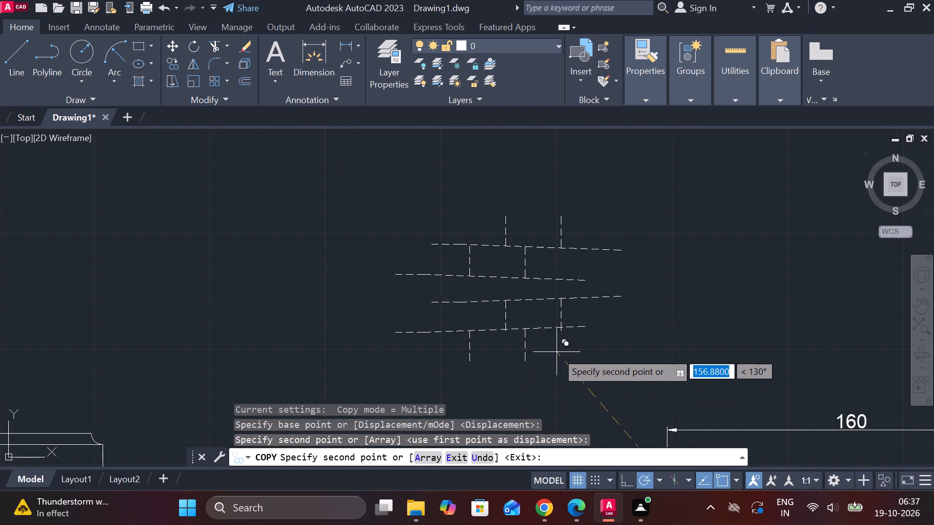
key("Escape")
Draw vertical lines closing the narrow and wide ends of the copied tapered outline.
key("l")
key("Return")
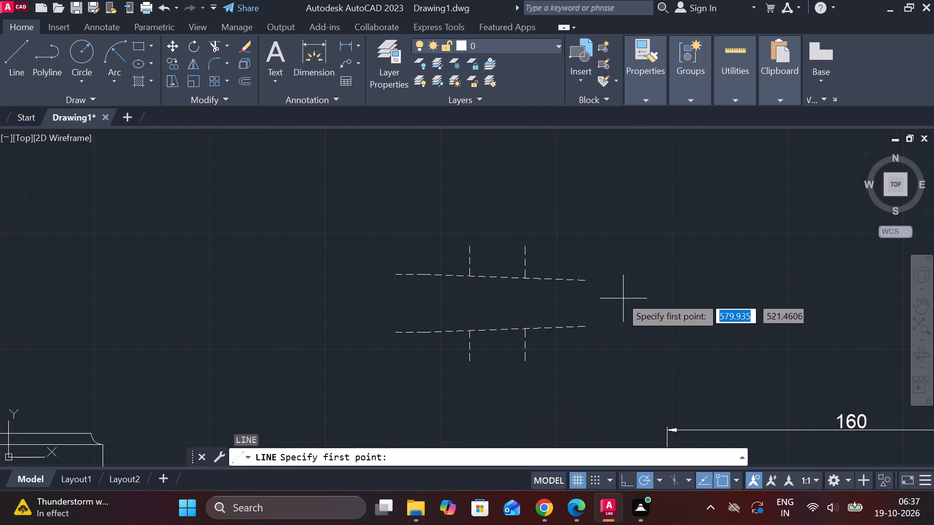
left_click(592, 283)
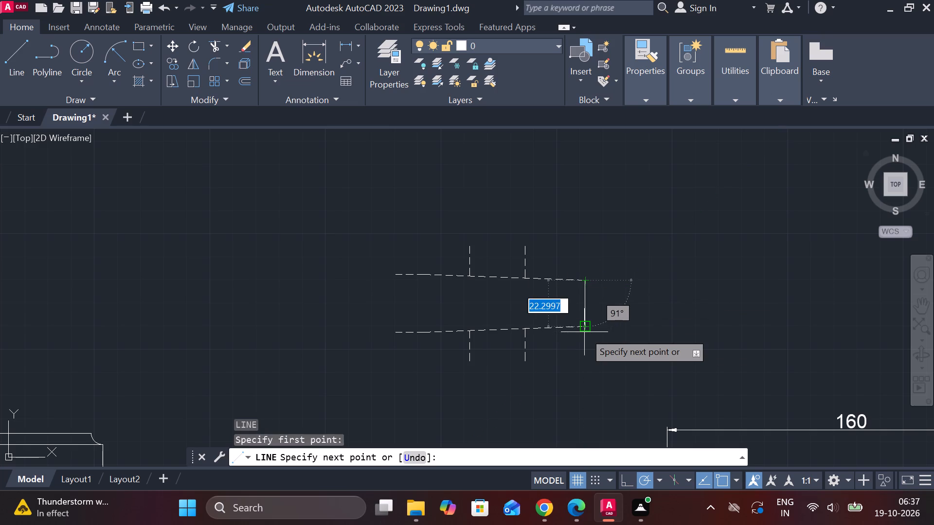
left_click(584, 331)
key("Escape")
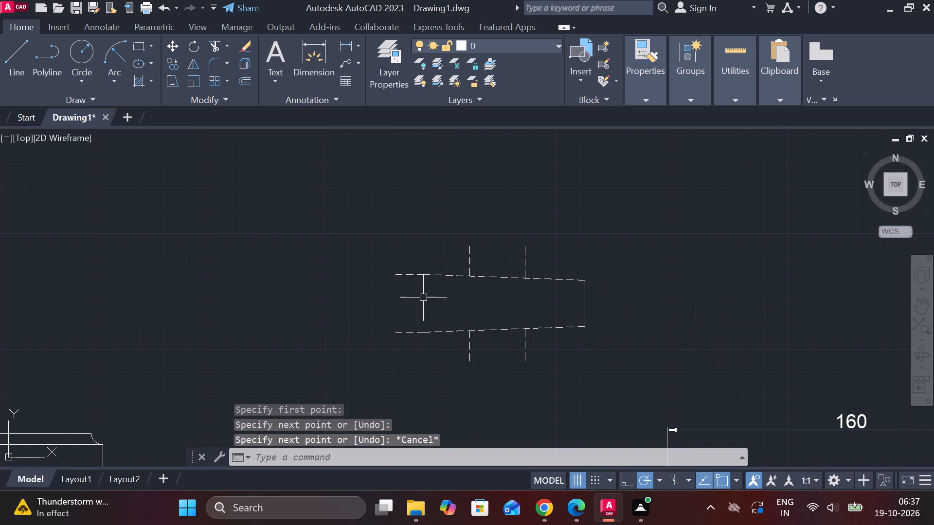
key("space")
left_click(389, 277)
left_click(395, 336)
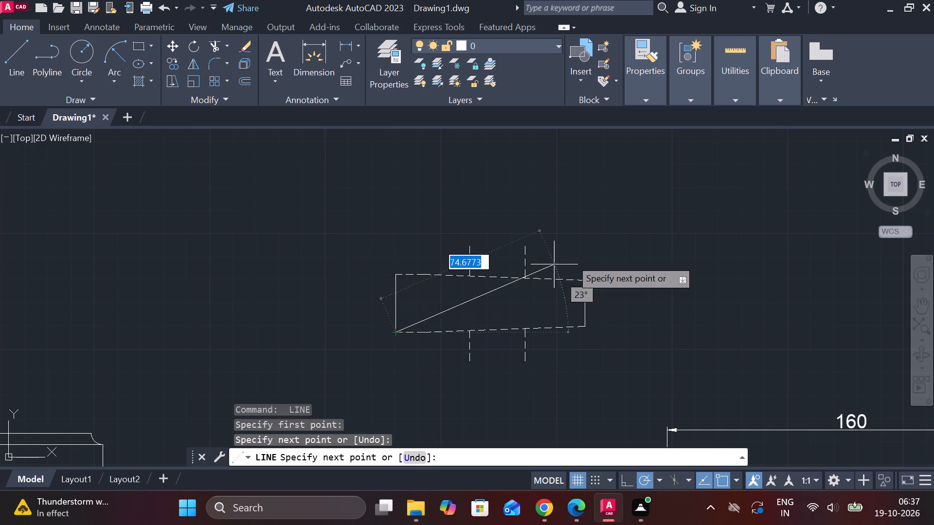
key("Escape")
left_click(413, 244)
key("Escape")
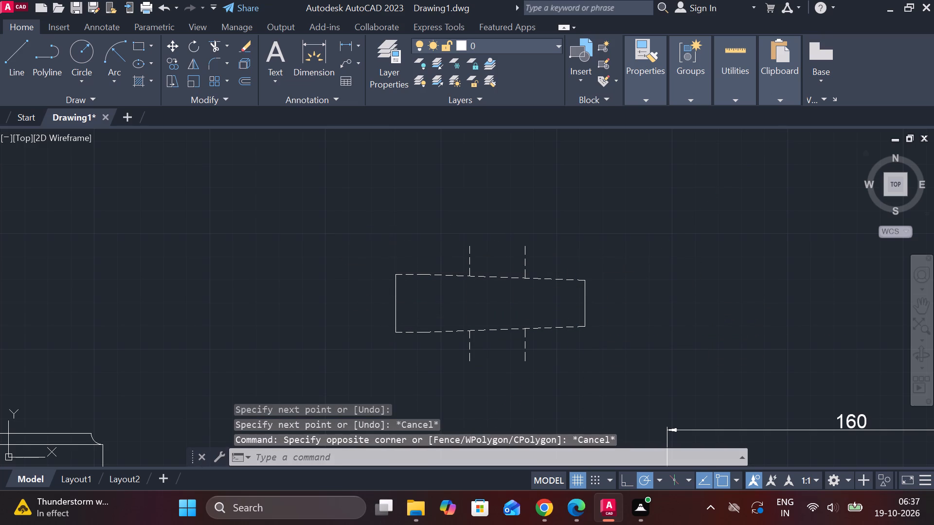
Set the linetype of the whole copied outline, including its slot lines and end lines, to ByLayer.
left_click(381, 227)
left_click(626, 367)
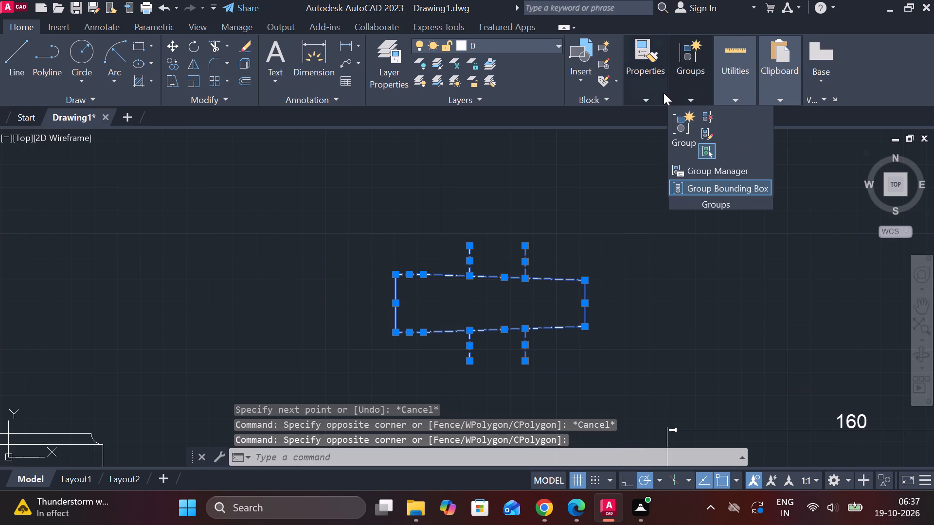
left_click(664, 93)
left_click(740, 135)
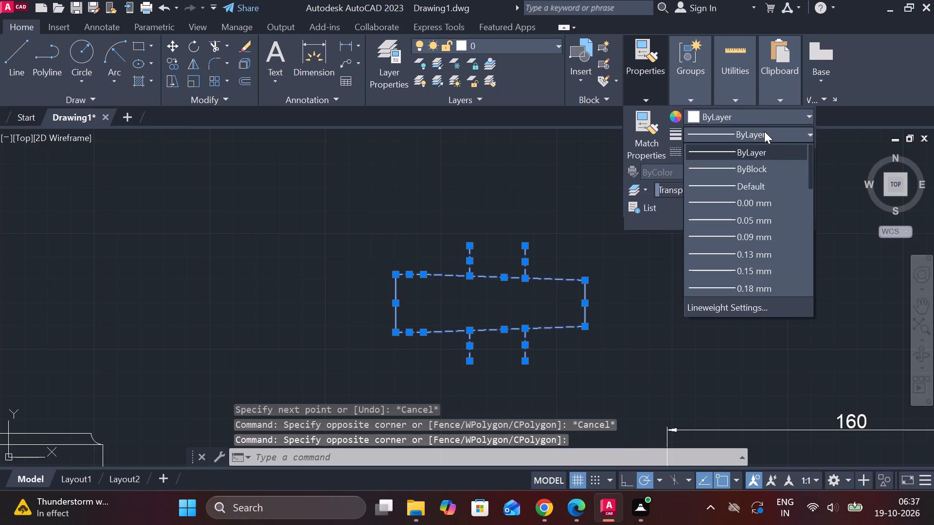
left_click(764, 131)
left_click(776, 151)
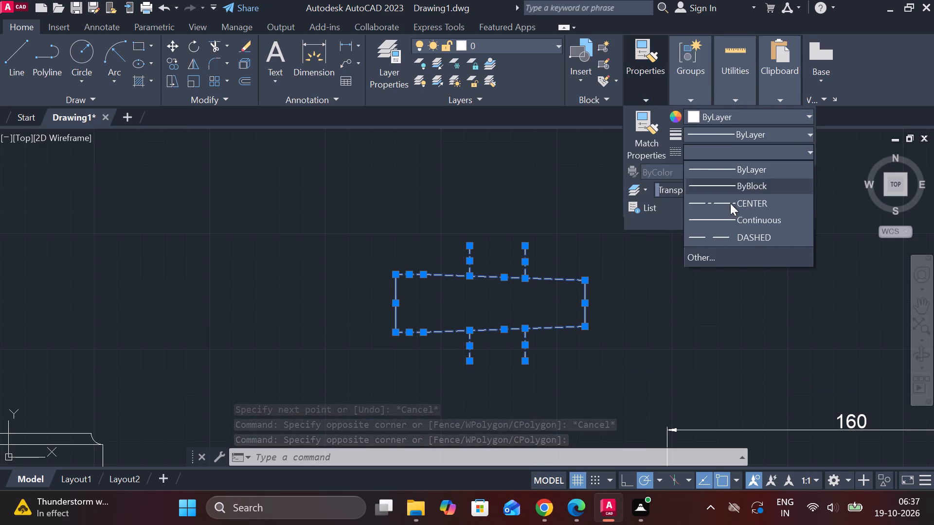
left_click(719, 168)
key("Escape")
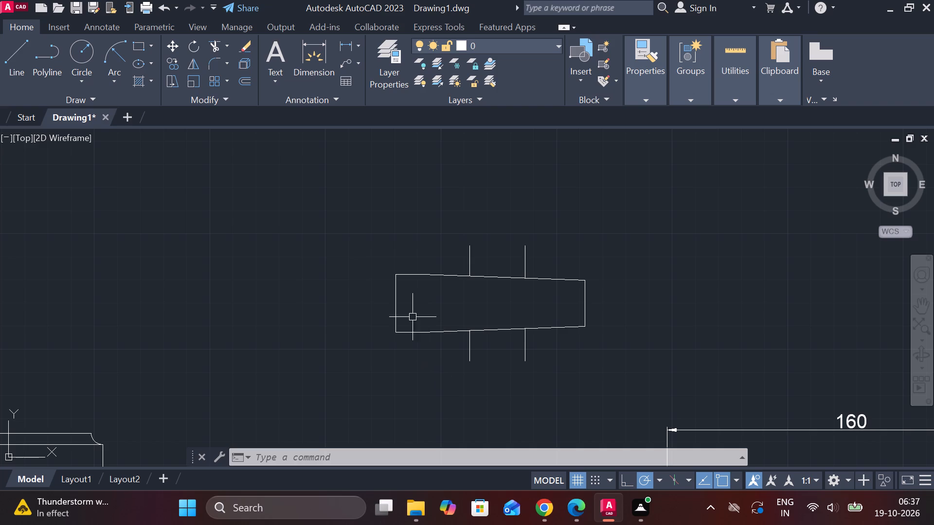
Draw a short vertical line going upward, starting 12.6 above the midpoint of the outline's wide end.
scroll(450, 308, "up", 1)
key("l")
key("Return")
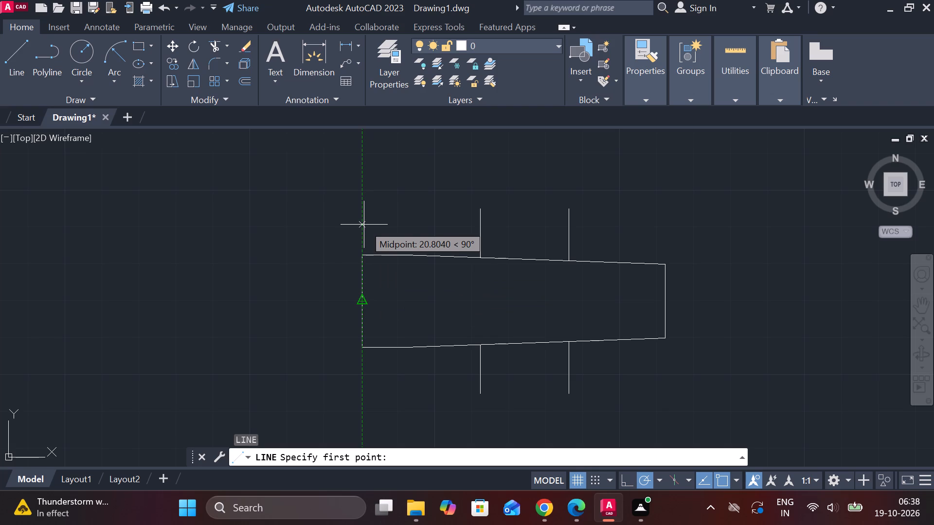
type("12.")
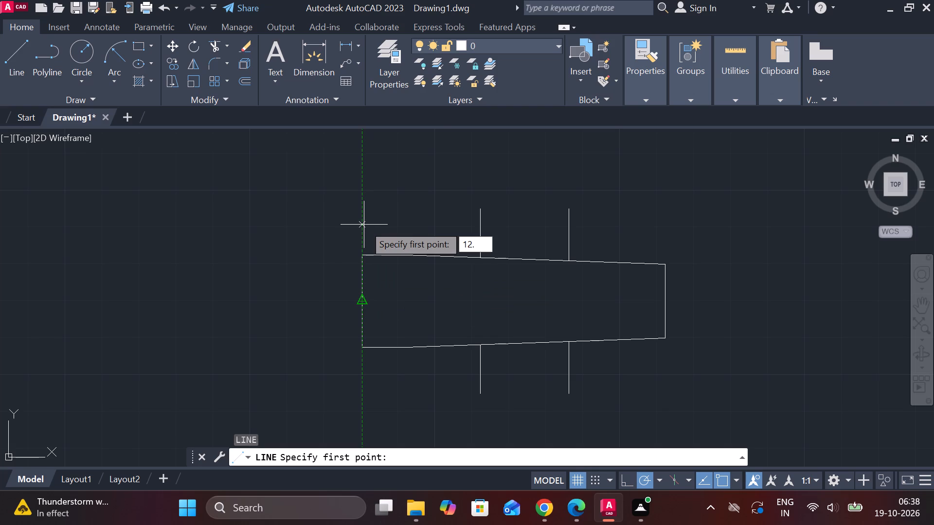
key("6")
key("Return")
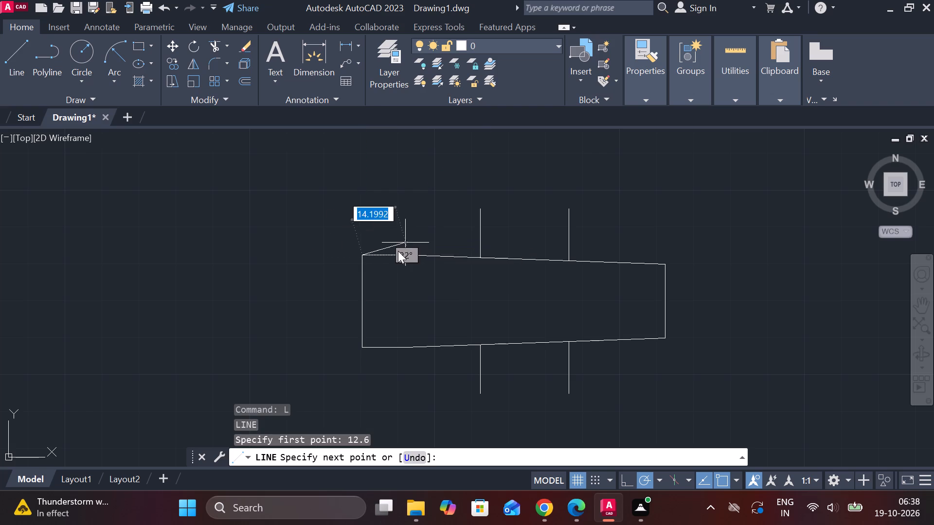
scroll(373, 232, "up", 3)
scroll(332, 246, "up", 2)
middle_click_drag(333, 254, 374, 202)
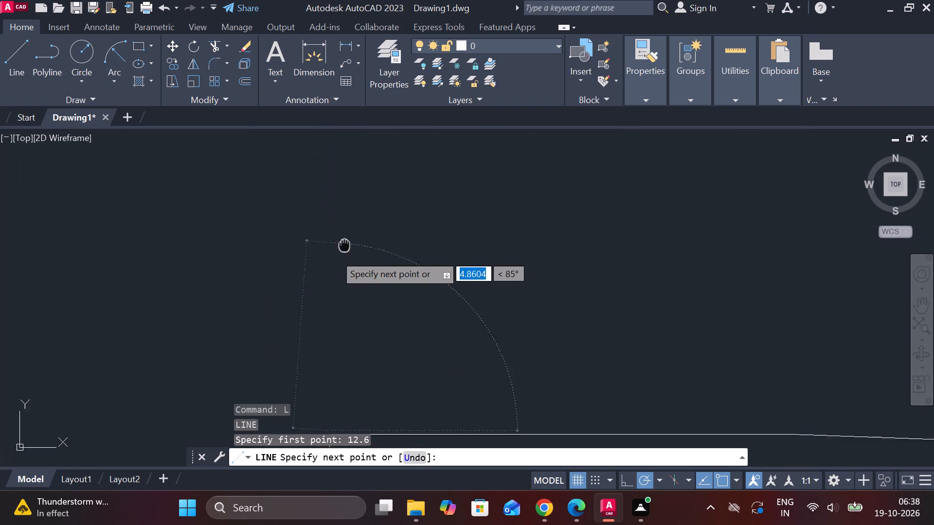
middle_click_drag(374, 202, 457, 108)
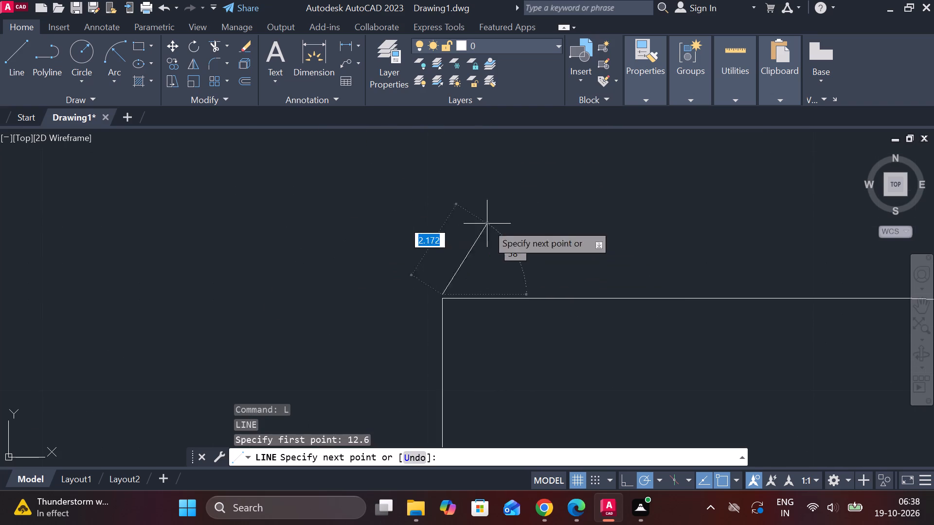
left_click(443, 208)
key("Escape")
Draw a vertical line about 15.1 long going downward, starting 12.6 below the midpoint of the outline's wide end.
scroll(496, 208, "down", 1)
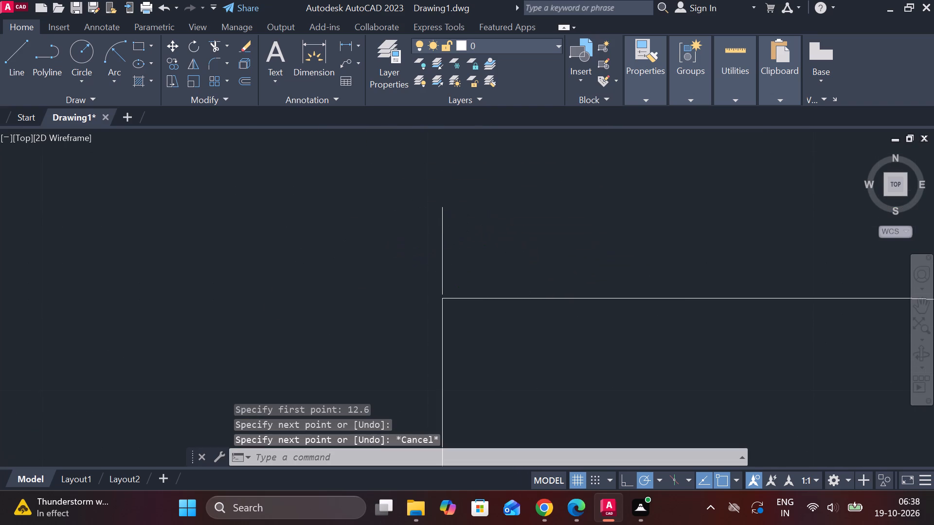
middle_click_drag(506, 265, 488, 142)
scroll(498, 230, "down", 1)
middle_click_drag(521, 273, 493, 157)
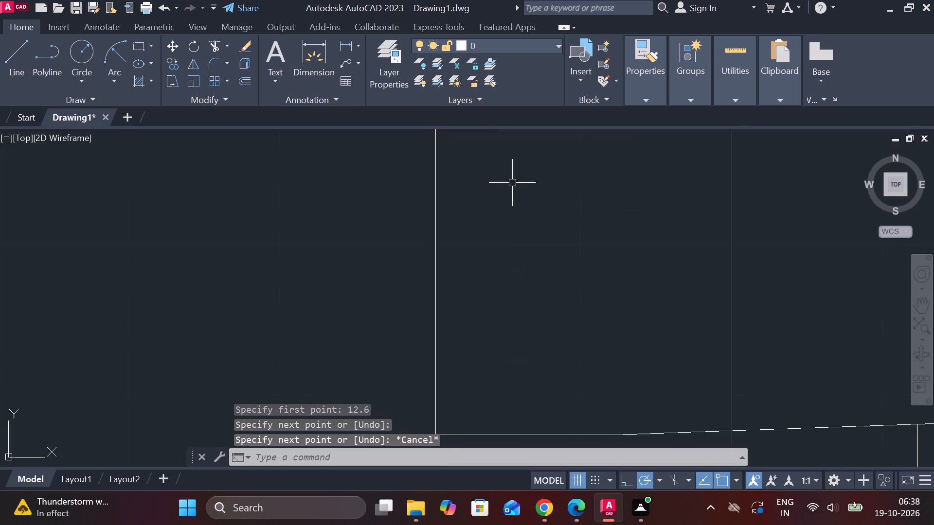
key("l")
key("Return")
scroll(503, 241, "down", 1)
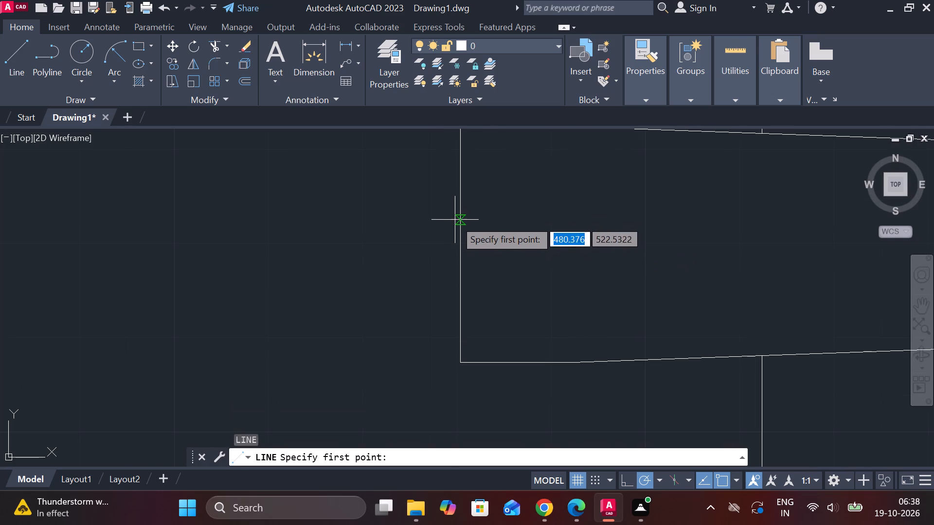
scroll(460, 190, "down", 3)
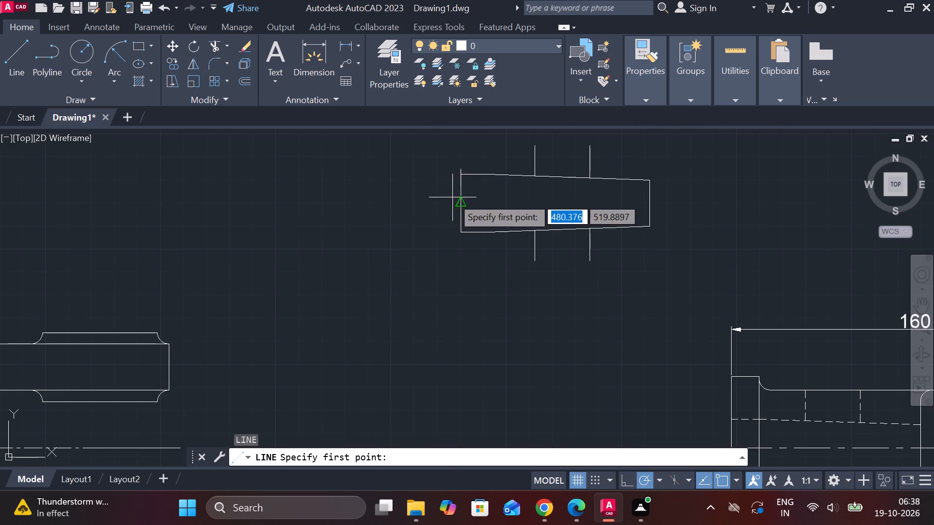
type("12.")
key("6")
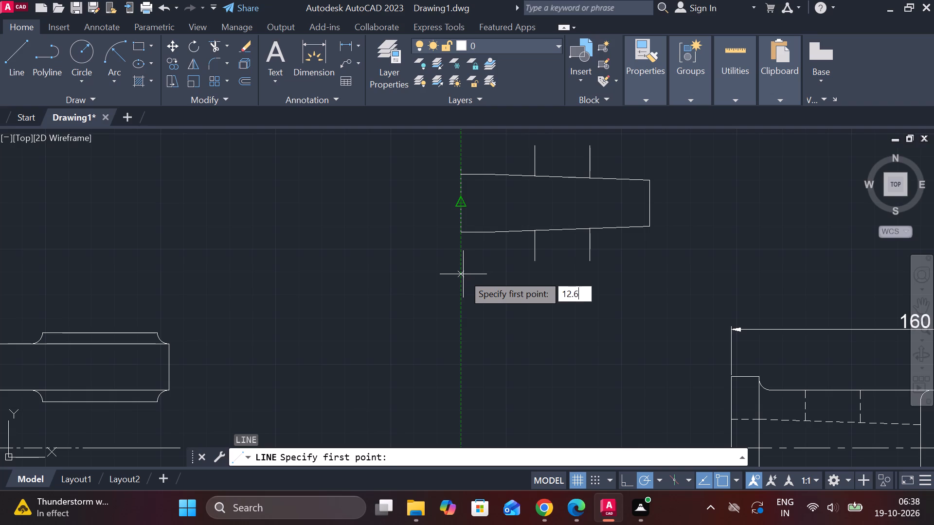
key("Return")
scroll(453, 258, "up", 1)
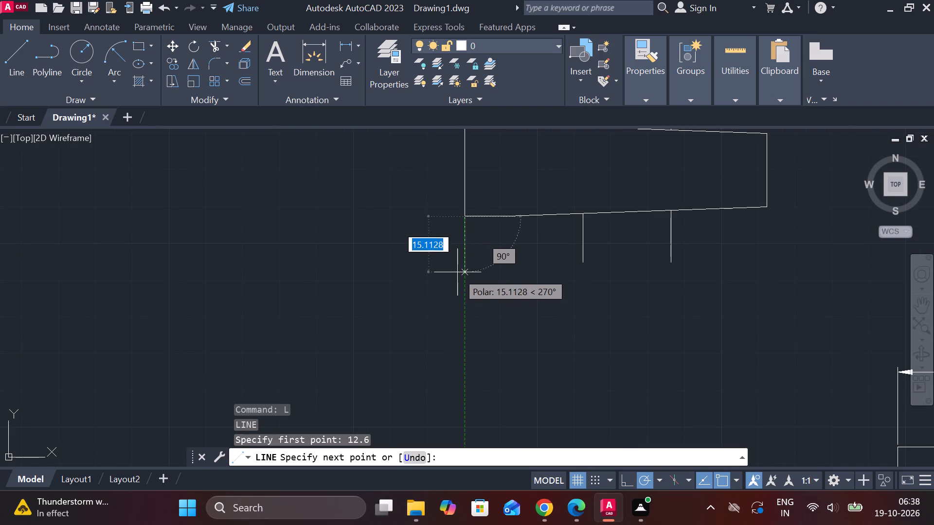
left_click(457, 272)
key("Escape")
Draw a vertical line about 18.7 long going upward, starting 10.1 above the midpoint of the outline's narrow end.
middle_click_drag(512, 240, 379, 360)
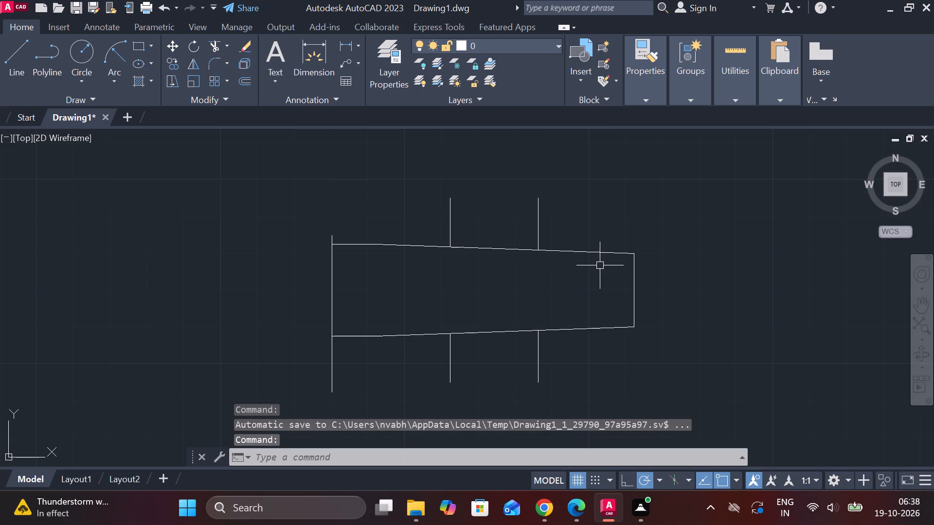
key("l")
key("Return")
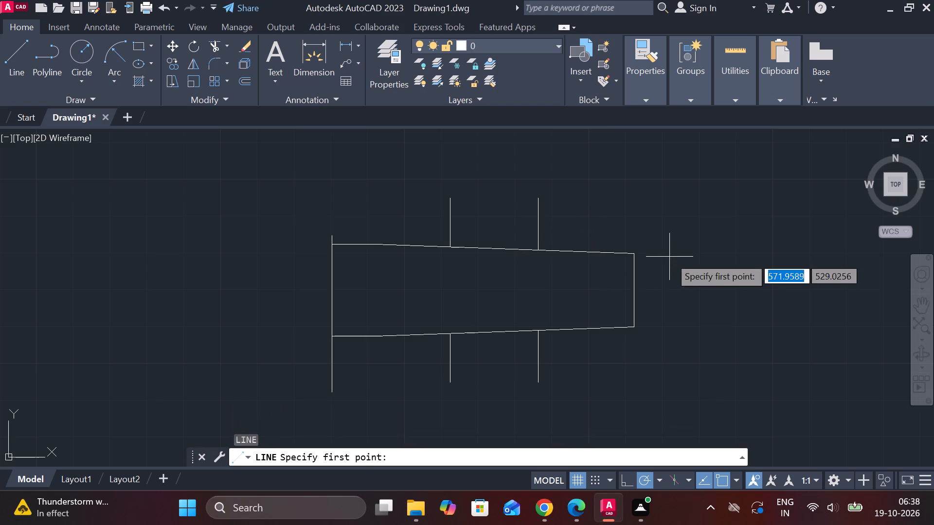
type("10.")
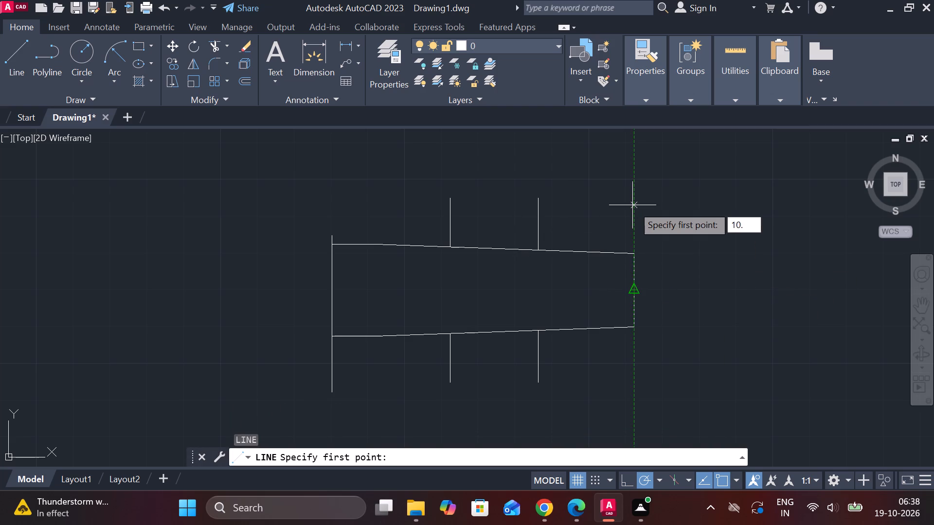
type("1")
key("space")
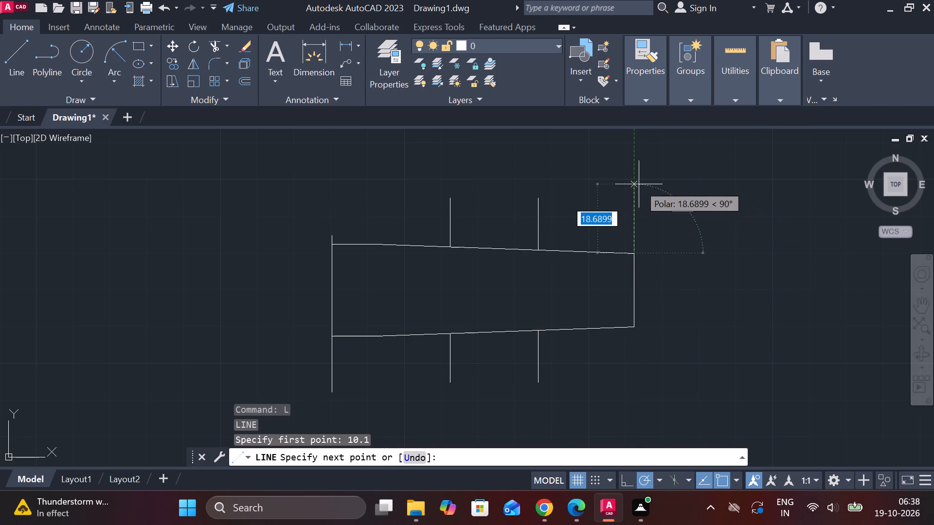
left_click(639, 184)
scroll(648, 207, "up", 2)
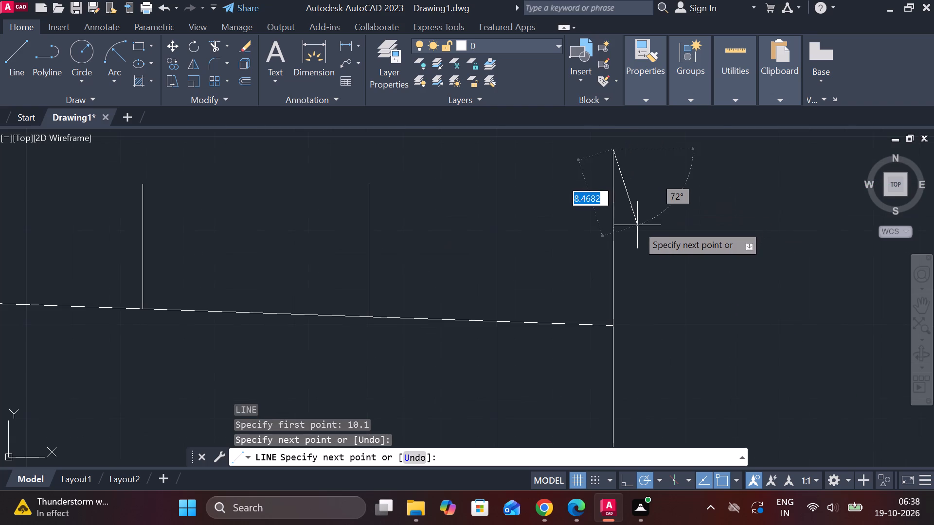
scroll(637, 225, "up", 1)
key("Escape")
Draw a short vertical line going downward, starting 10.1 below the midpoint of the outline's narrow end.
middle_click_drag(658, 350, 660, 282)
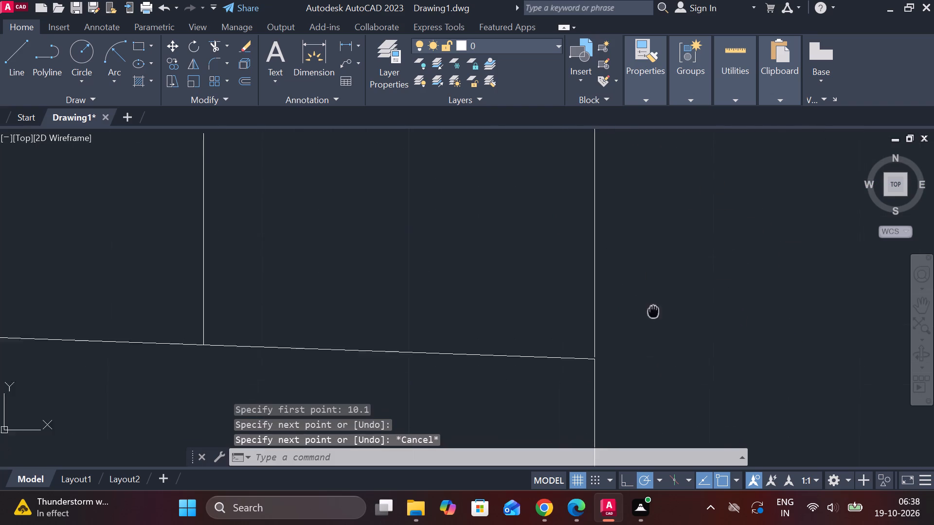
middle_click_drag(660, 282, 667, 263)
scroll(640, 269, "up", 1)
middle_click_drag(640, 269, 669, 205)
scroll(645, 241, "up", 1)
scroll(645, 241, "down", 1)
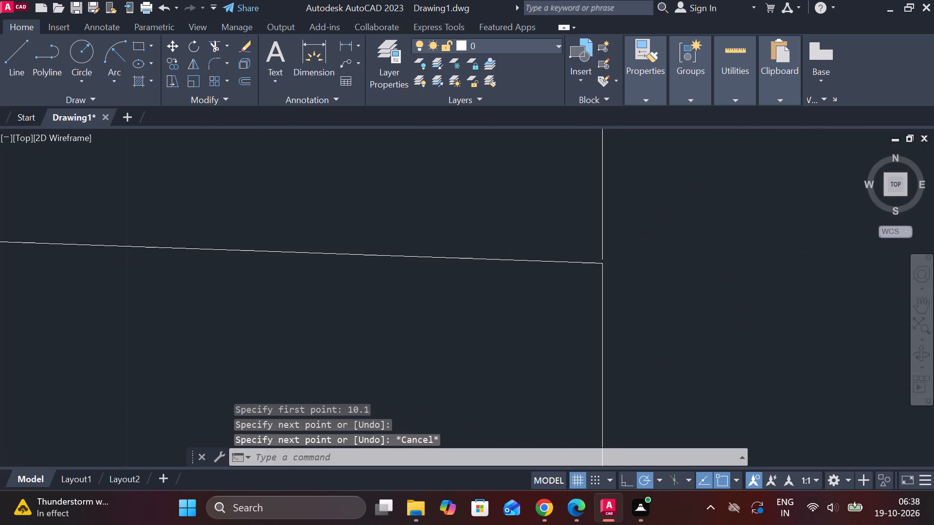
scroll(651, 242, "down", 2)
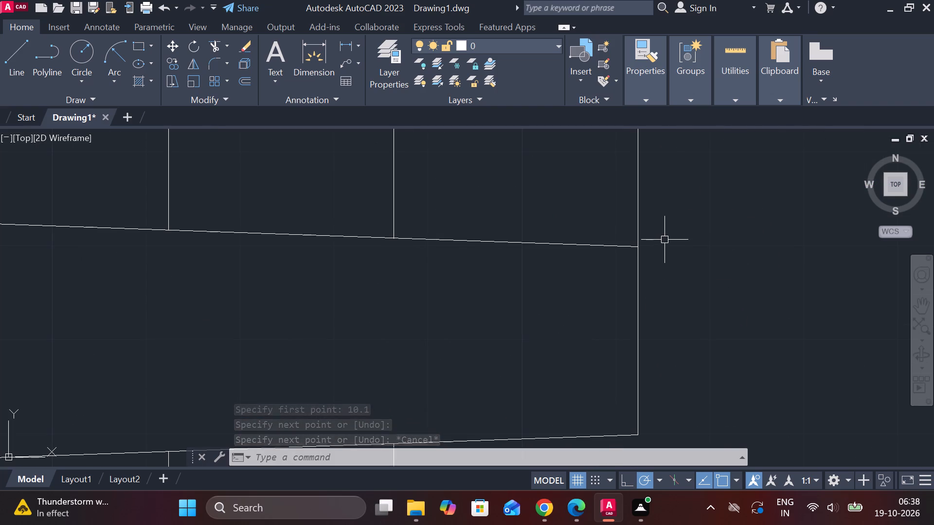
scroll(676, 271, "down", 1)
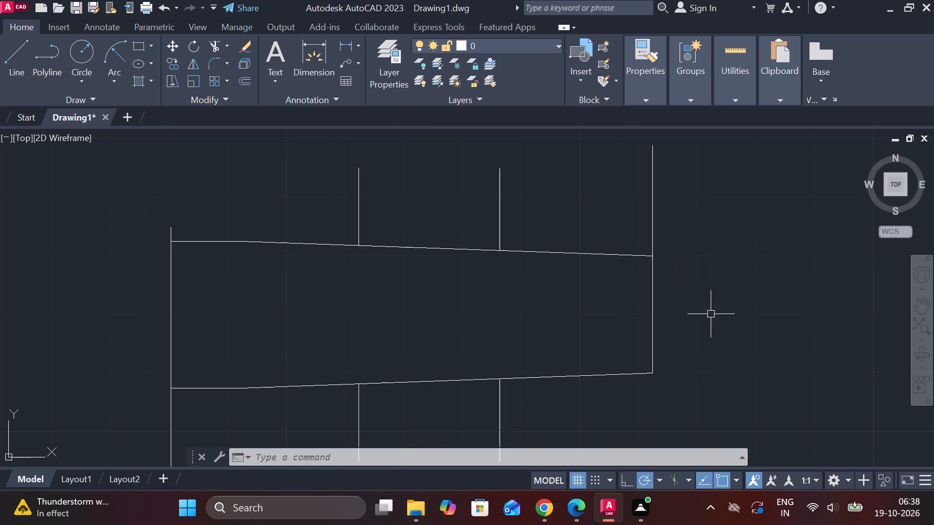
key("l")
key("Return")
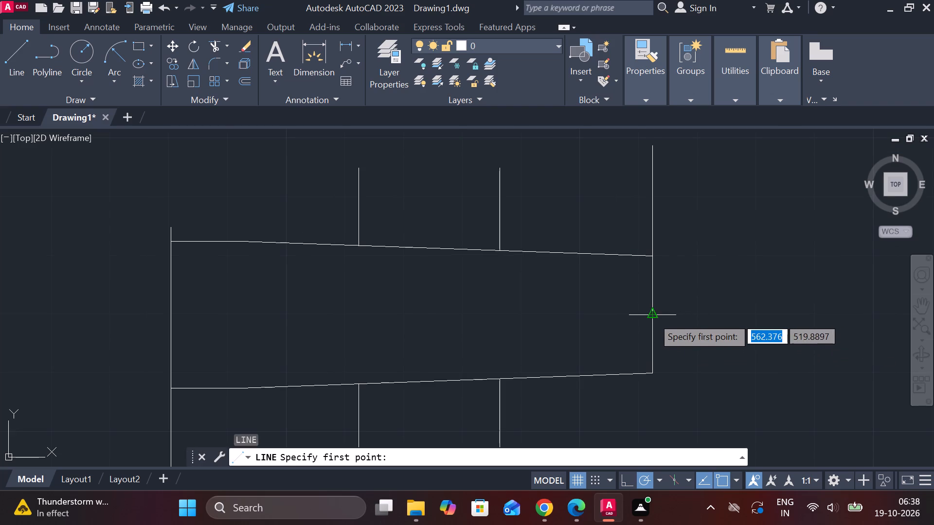
key("1")
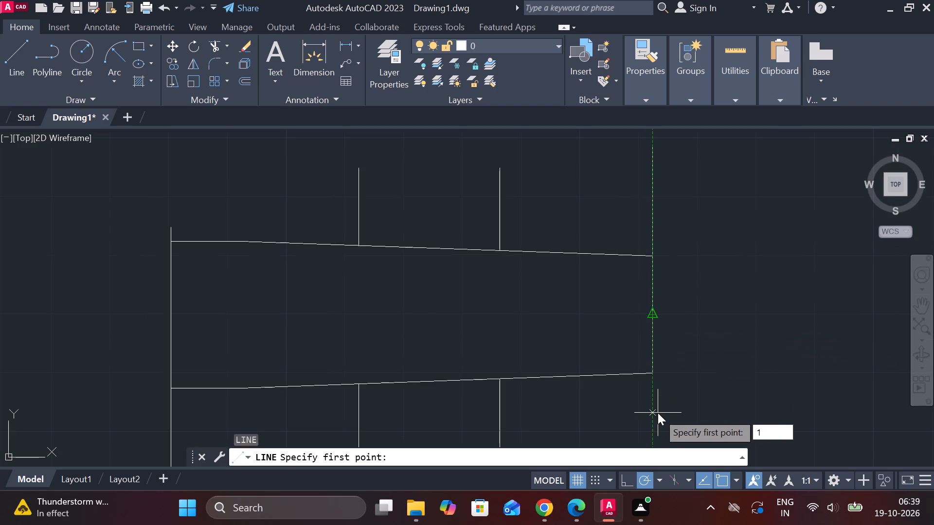
key("o")
key("BackSpace")
type("0.")
key("1")
key("Return")
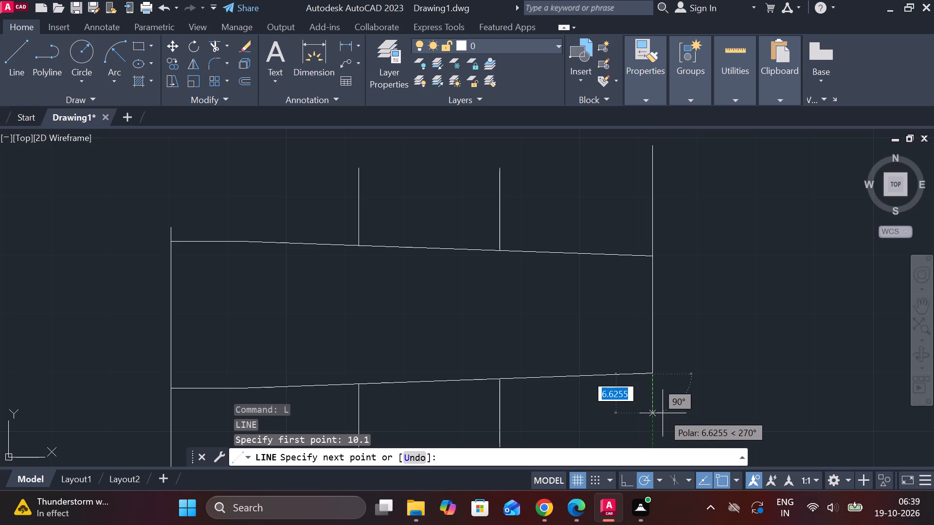
middle_click_drag(663, 413, 655, 288)
left_click(640, 321)
key("Escape")
Erase the vertical line that closes the narrow end between the two tapered edges.
middle_click_drag(703, 240, 716, 253)
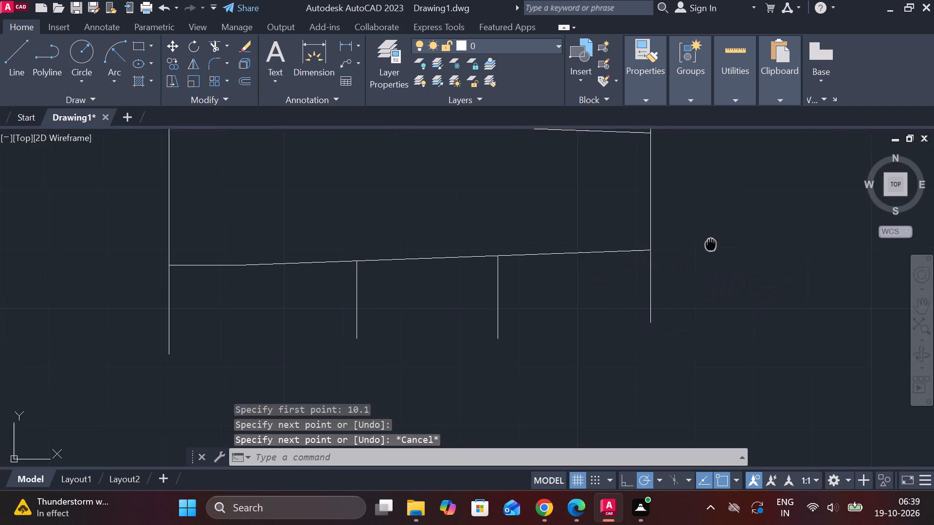
middle_click_drag(716, 253, 719, 316)
left_click(662, 260)
type("e")
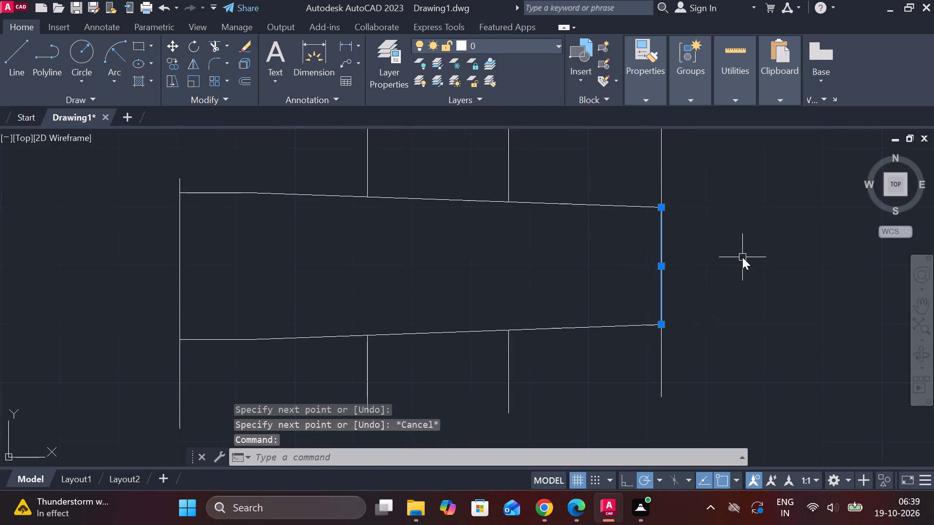
key("space")
Examine how the upper tapered edge meets the vertical end lines at the narrow and wide ends.
middle_click_drag(593, 239, 608, 273)
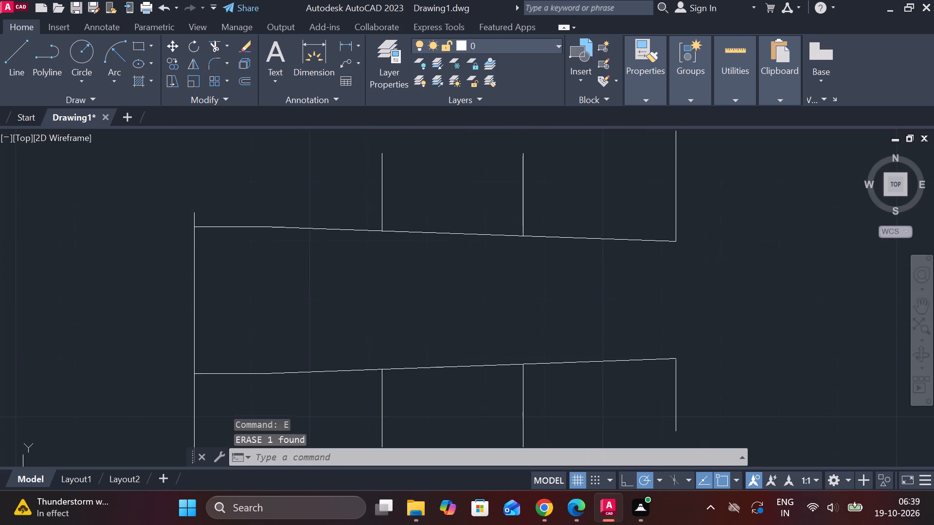
scroll(659, 243, "up", 5)
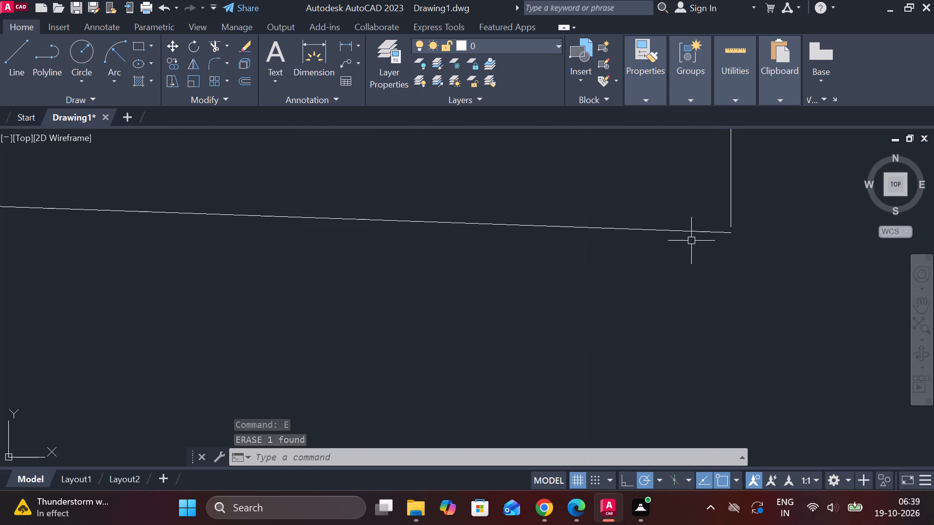
scroll(691, 241, "down", 5)
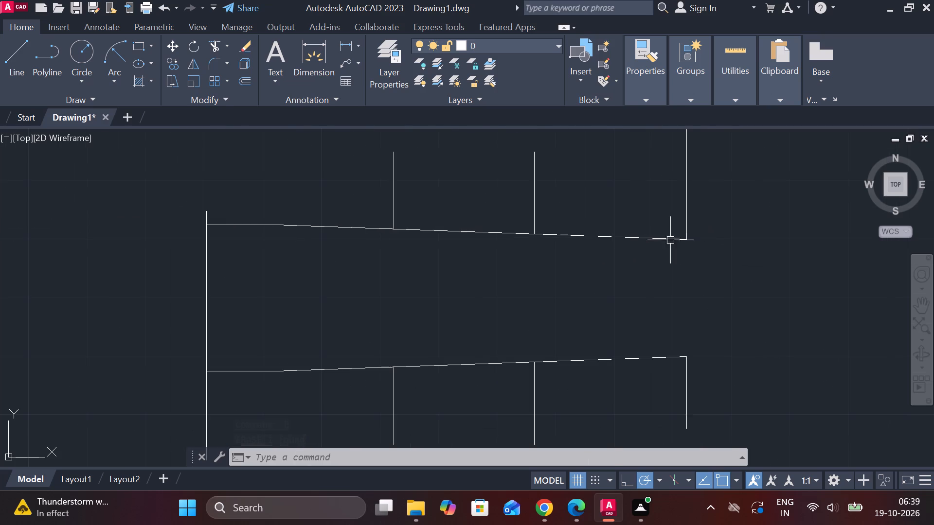
left_click(610, 235)
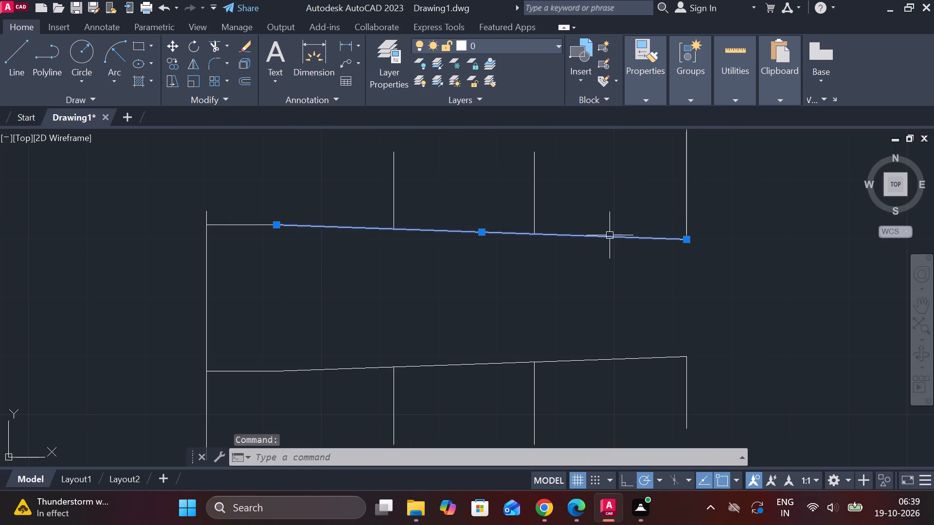
middle_click_drag(262, 238, 300, 283)
scroll(285, 266, "up", 3)
middle_click_drag(278, 266, 441, 275)
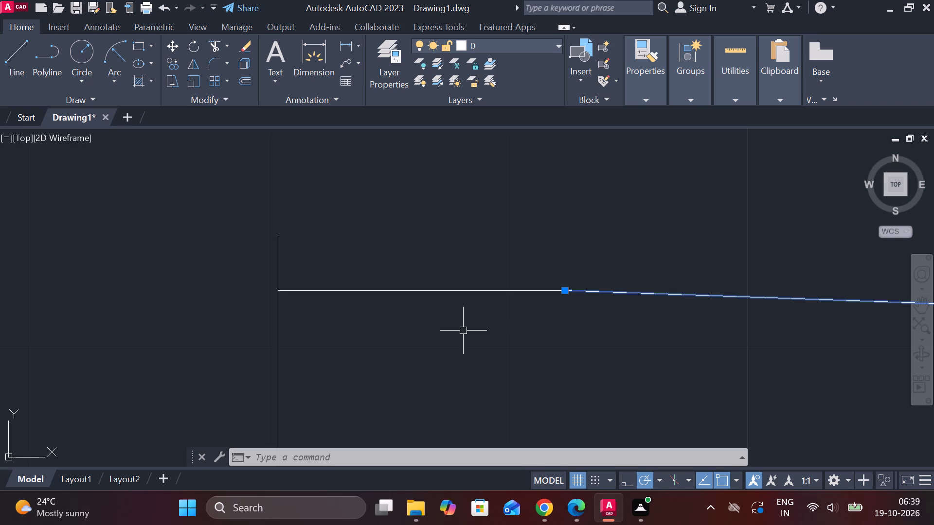
scroll(463, 331, "down", 3)
middle_click_drag(494, 347, 427, 175)
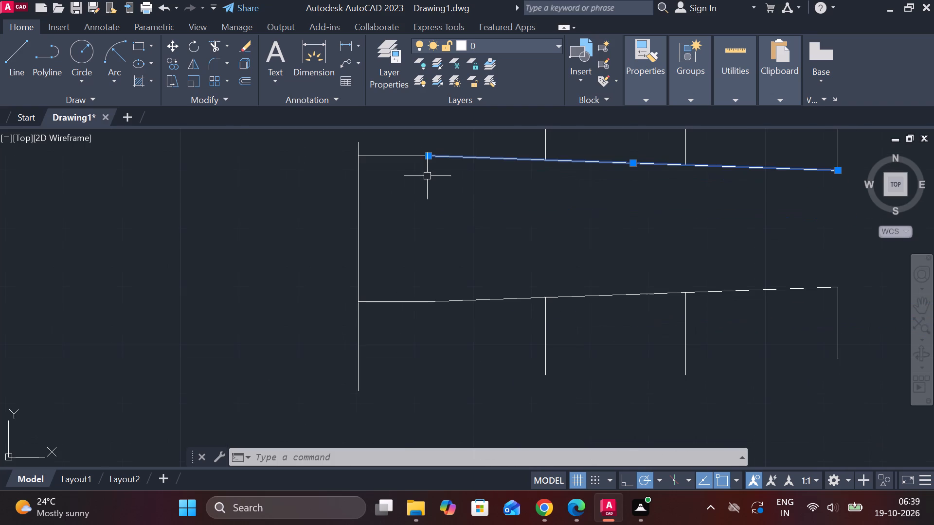
middle_click_drag(637, 214, 519, 279)
key("Escape")
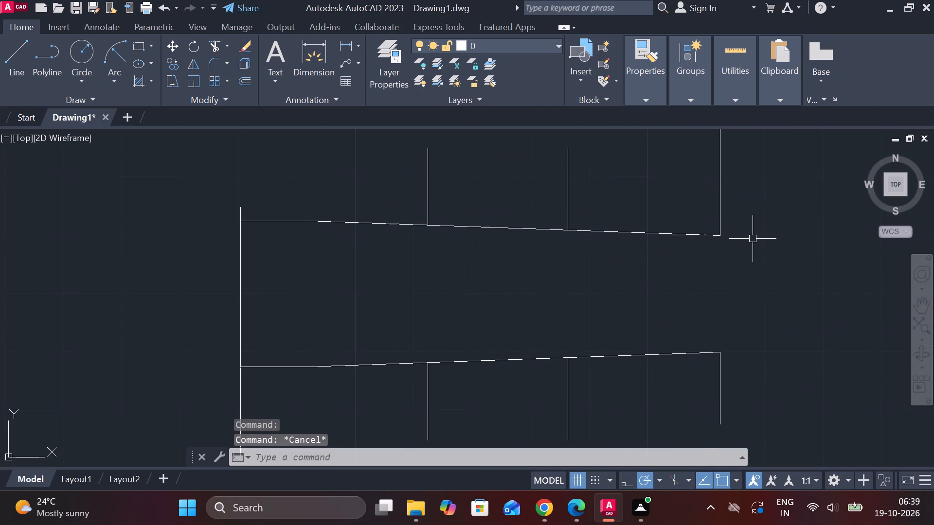
Draw a vertical line across the narrow end, joining the inner endpoints of its upper and lower extension lines.
scroll(740, 239, "up", 3)
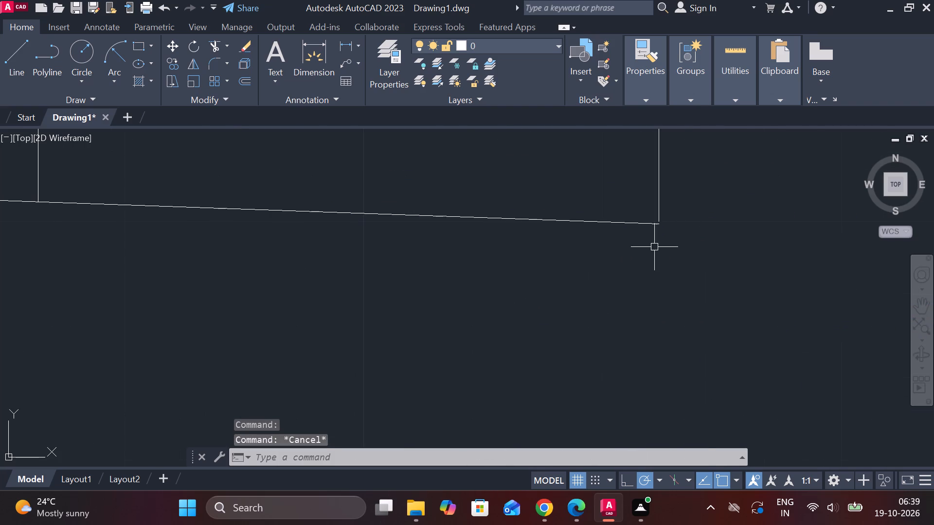
key("l")
key("Return")
scroll(652, 212, "up", 2)
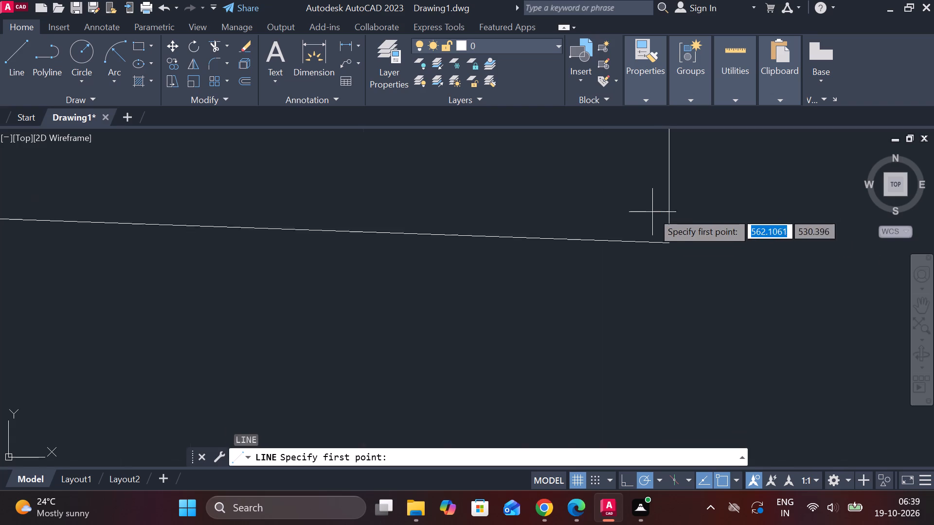
scroll(652, 212, "up", 1)
left_click(682, 254)
scroll(687, 261, "down", 3)
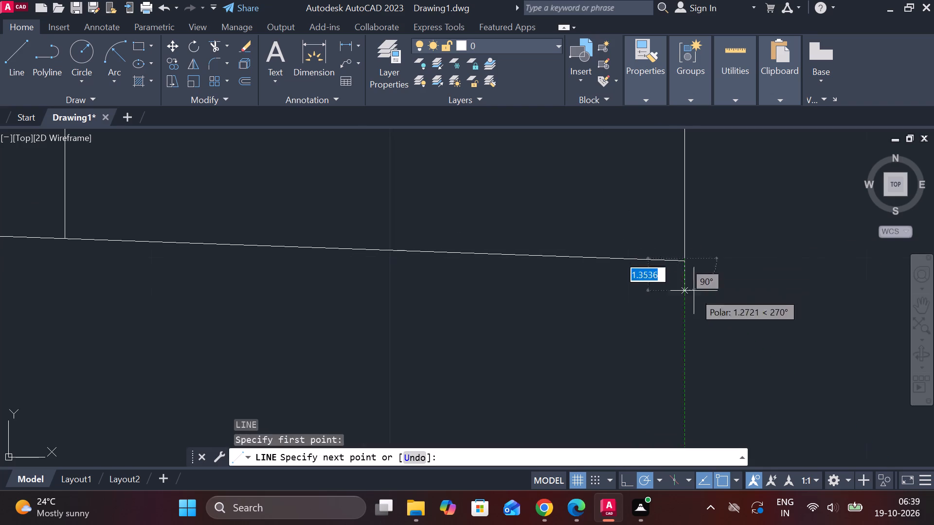
middle_click_drag(701, 308, 602, 60)
scroll(642, 103, "down", 2)
scroll(616, 256, "down", 3)
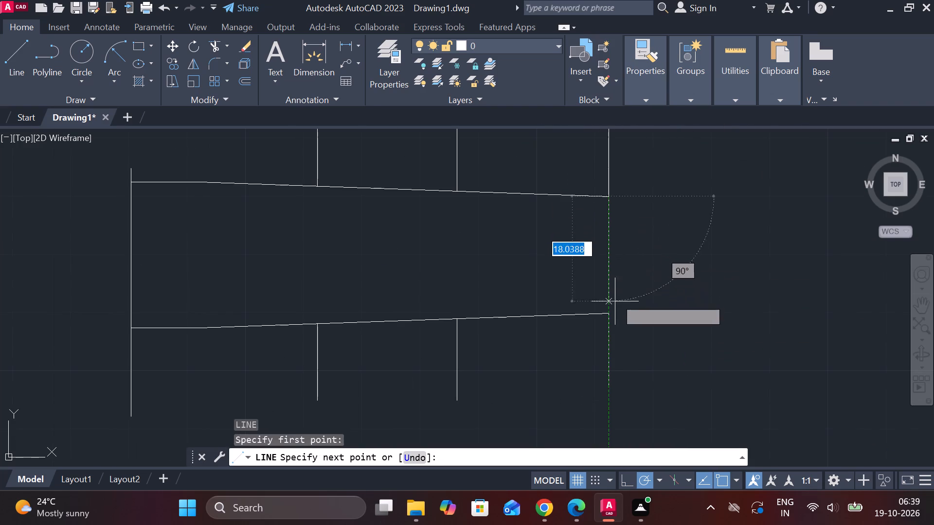
scroll(615, 324, "up", 4)
scroll(598, 233, "up", 3)
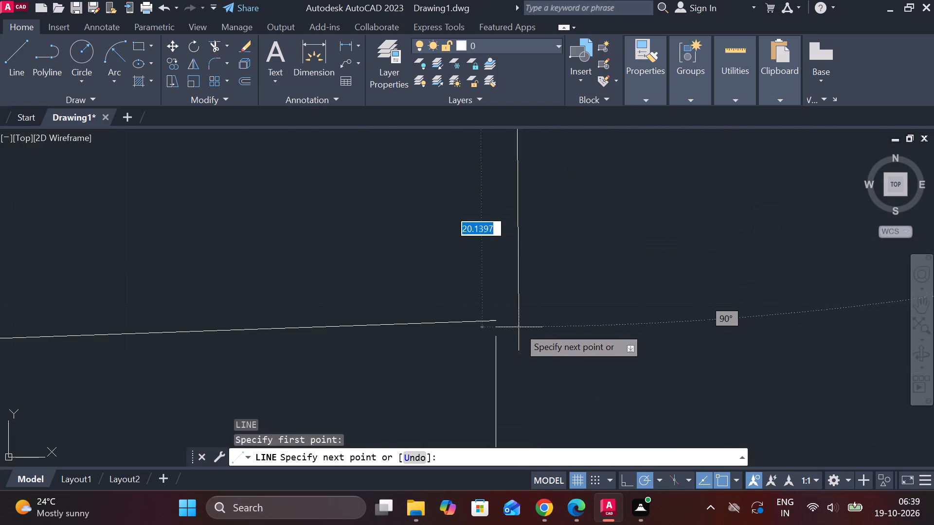
left_click(495, 333)
key("Escape")
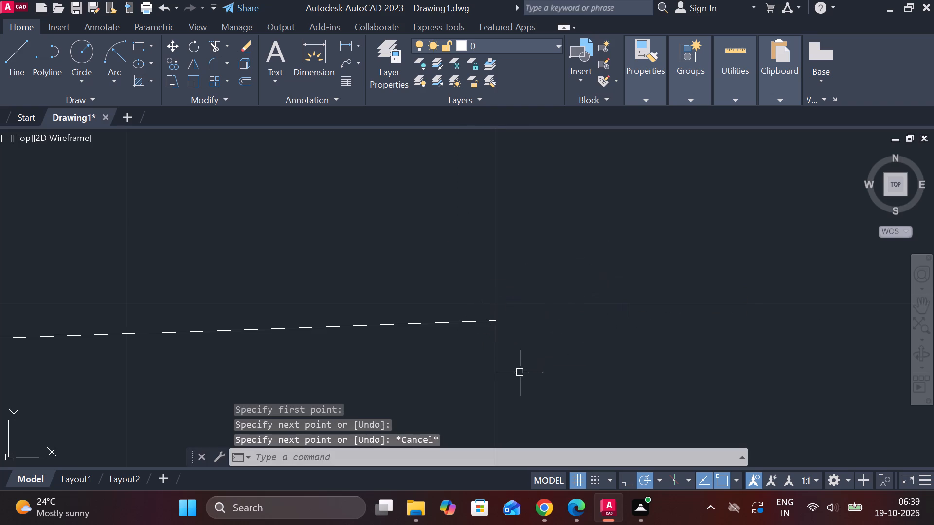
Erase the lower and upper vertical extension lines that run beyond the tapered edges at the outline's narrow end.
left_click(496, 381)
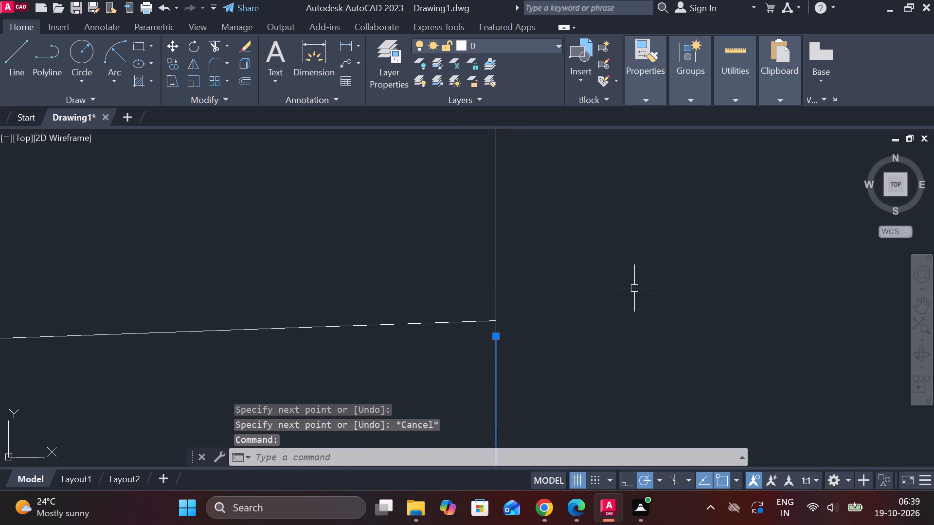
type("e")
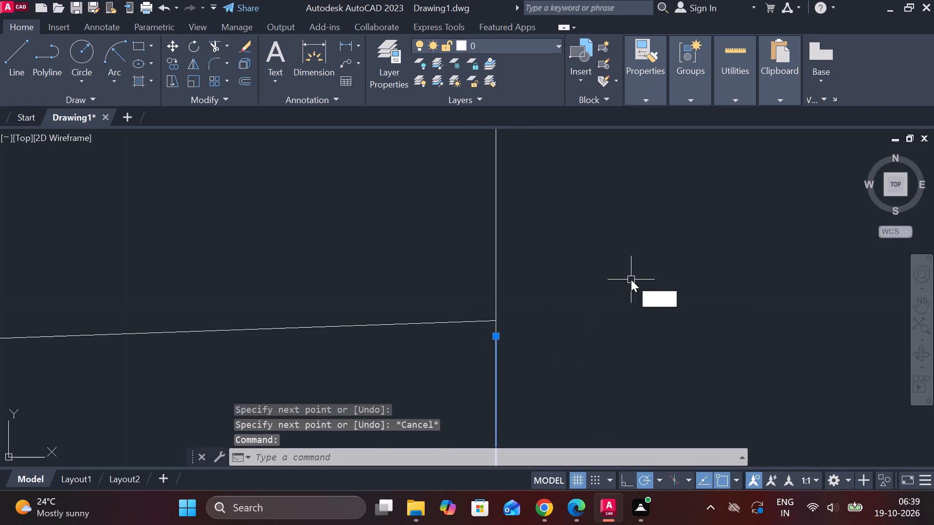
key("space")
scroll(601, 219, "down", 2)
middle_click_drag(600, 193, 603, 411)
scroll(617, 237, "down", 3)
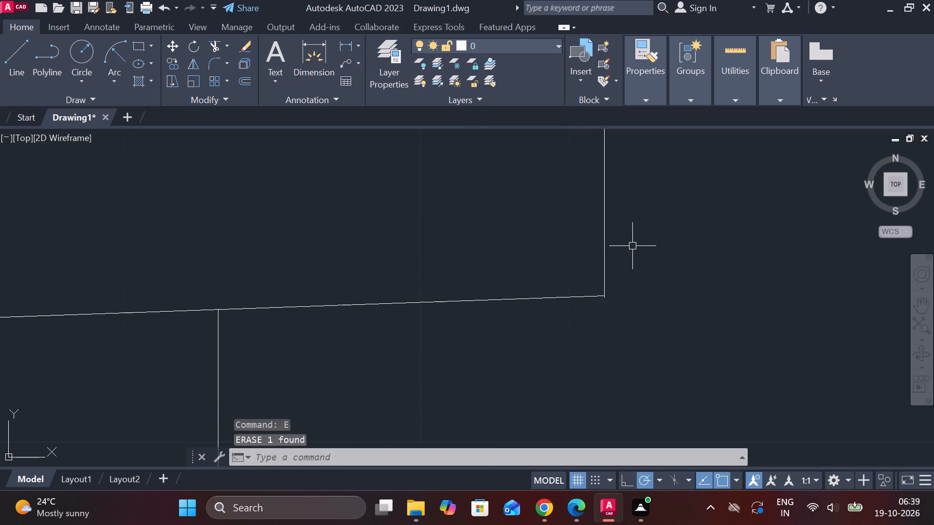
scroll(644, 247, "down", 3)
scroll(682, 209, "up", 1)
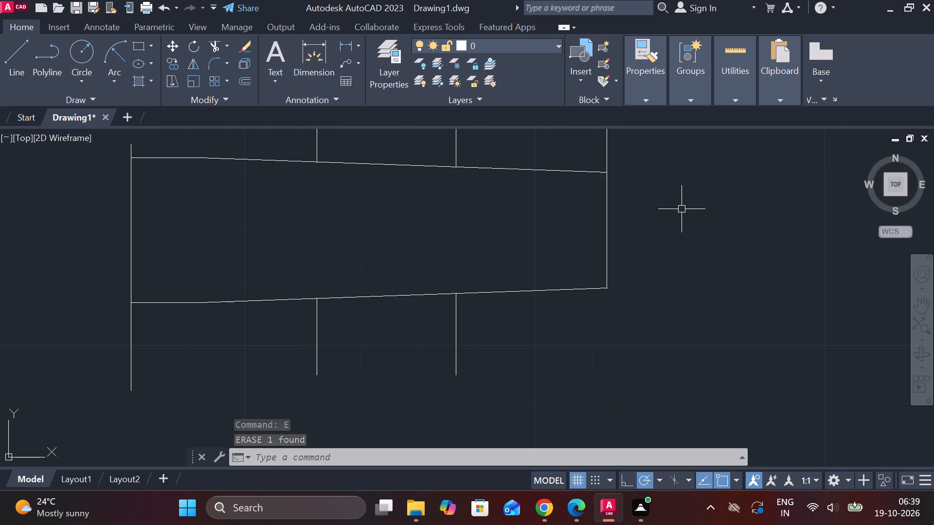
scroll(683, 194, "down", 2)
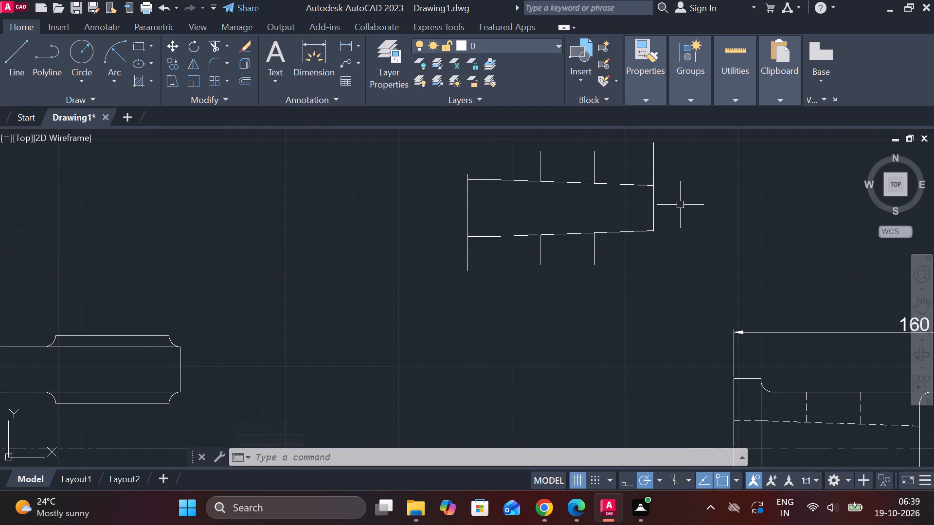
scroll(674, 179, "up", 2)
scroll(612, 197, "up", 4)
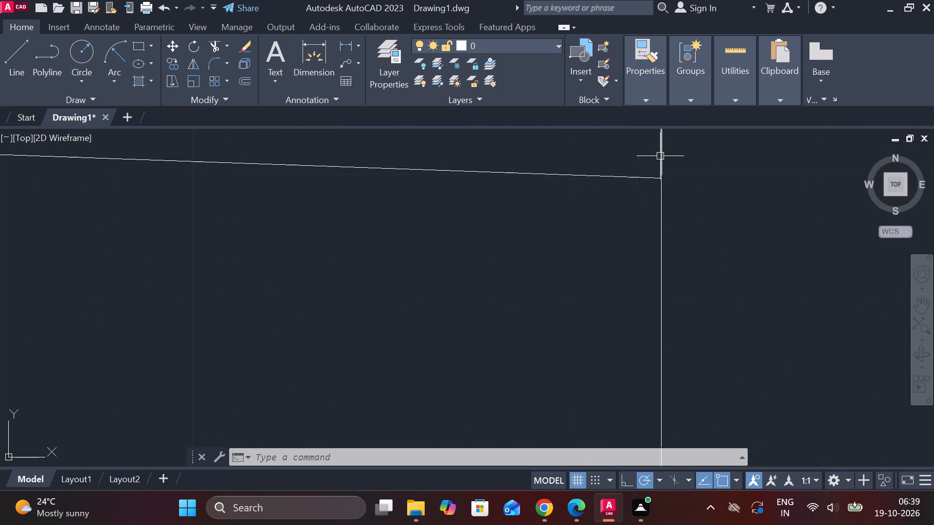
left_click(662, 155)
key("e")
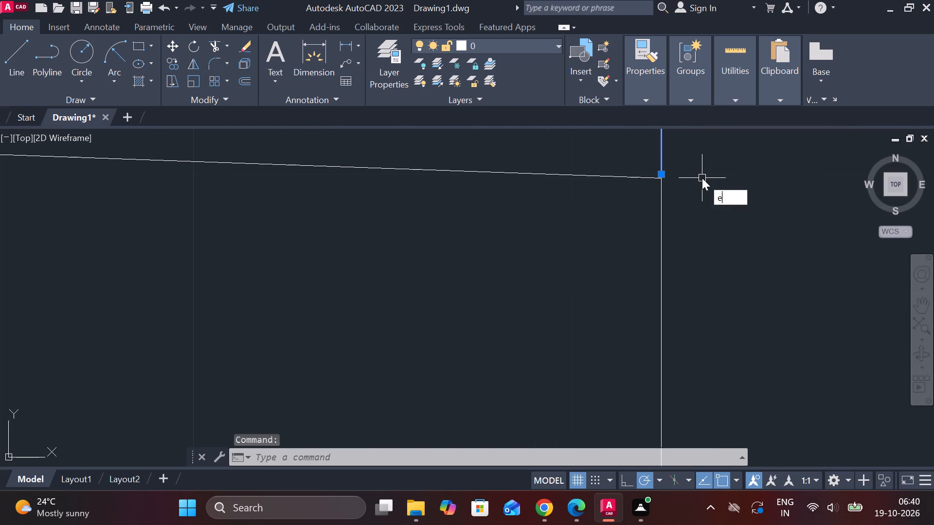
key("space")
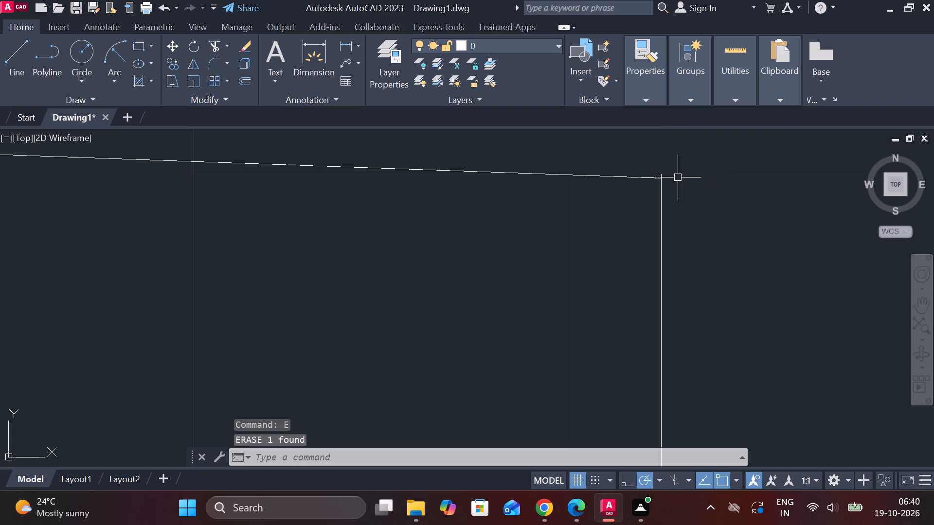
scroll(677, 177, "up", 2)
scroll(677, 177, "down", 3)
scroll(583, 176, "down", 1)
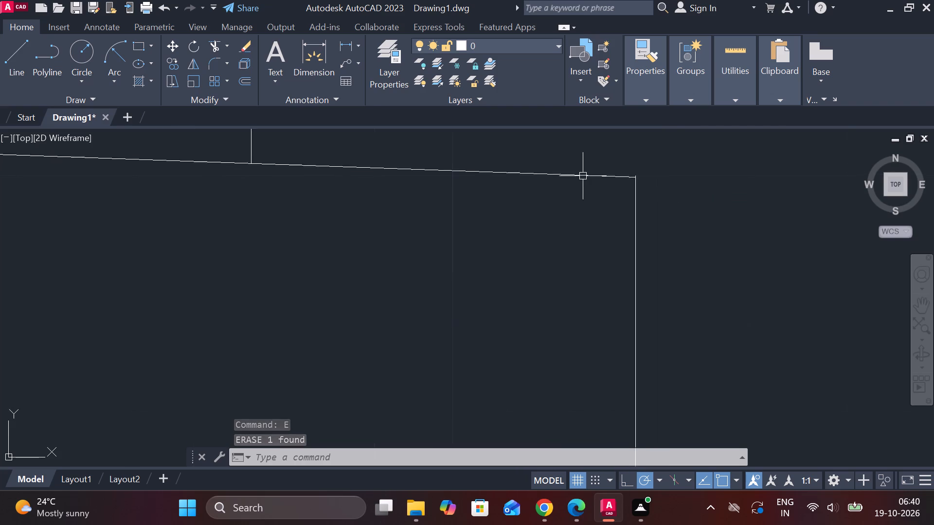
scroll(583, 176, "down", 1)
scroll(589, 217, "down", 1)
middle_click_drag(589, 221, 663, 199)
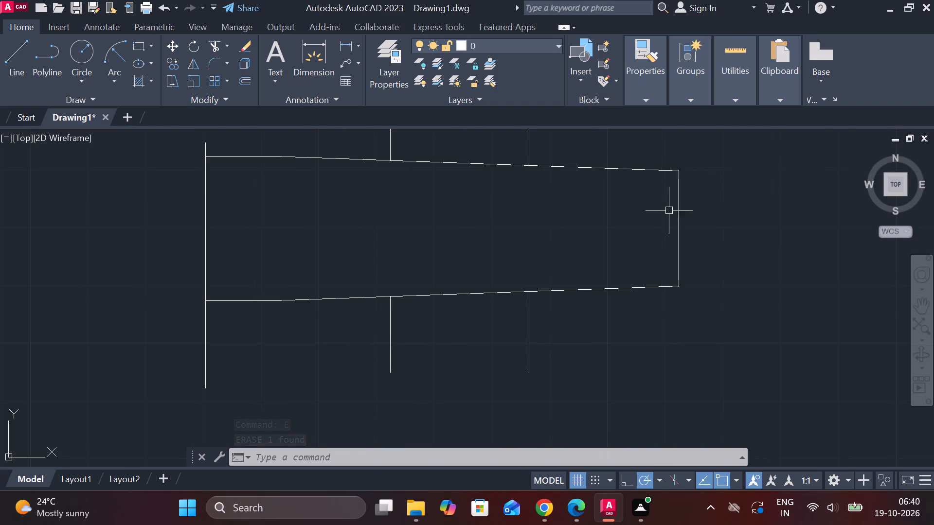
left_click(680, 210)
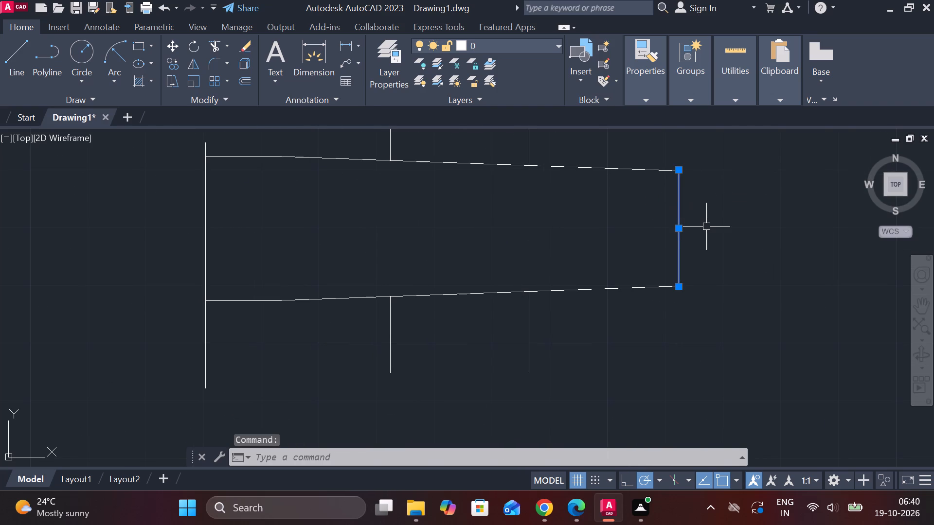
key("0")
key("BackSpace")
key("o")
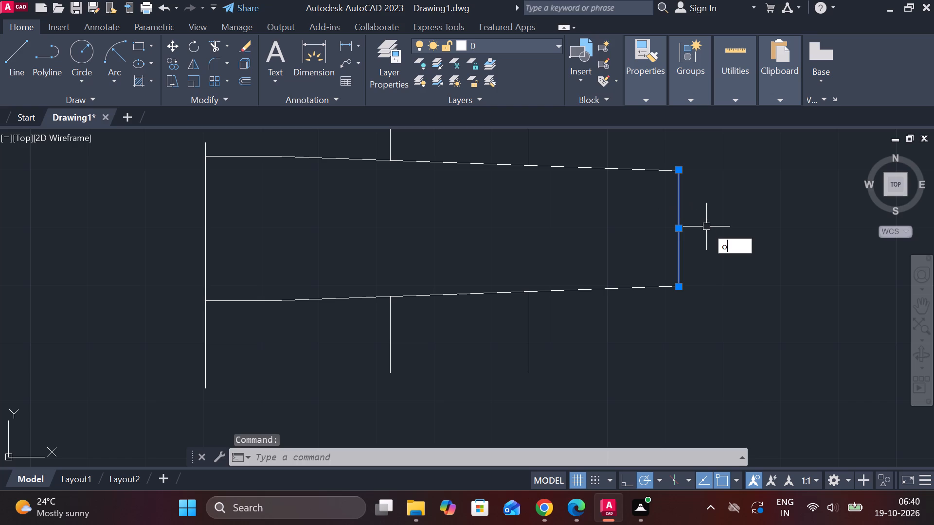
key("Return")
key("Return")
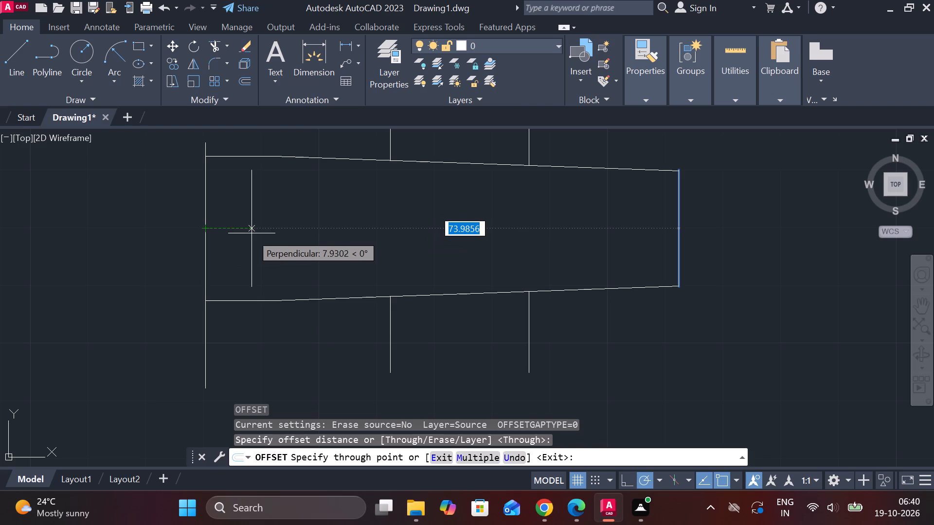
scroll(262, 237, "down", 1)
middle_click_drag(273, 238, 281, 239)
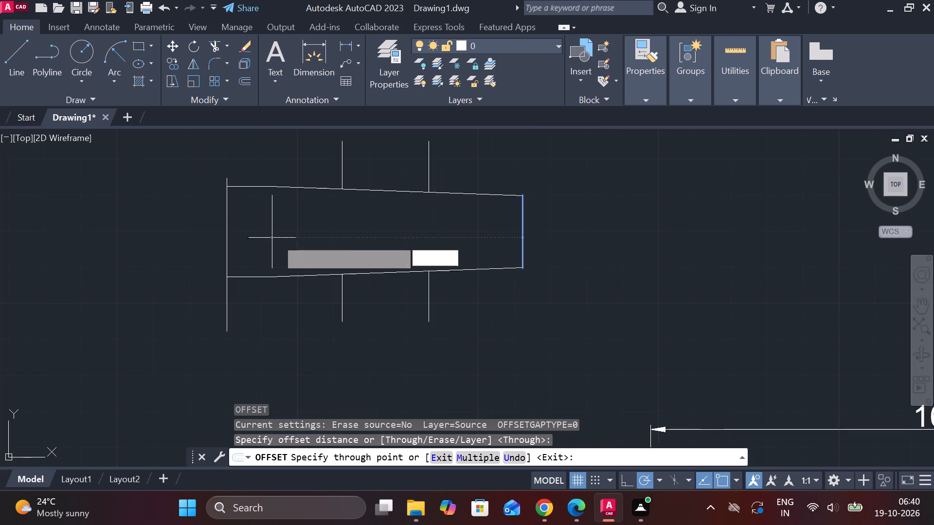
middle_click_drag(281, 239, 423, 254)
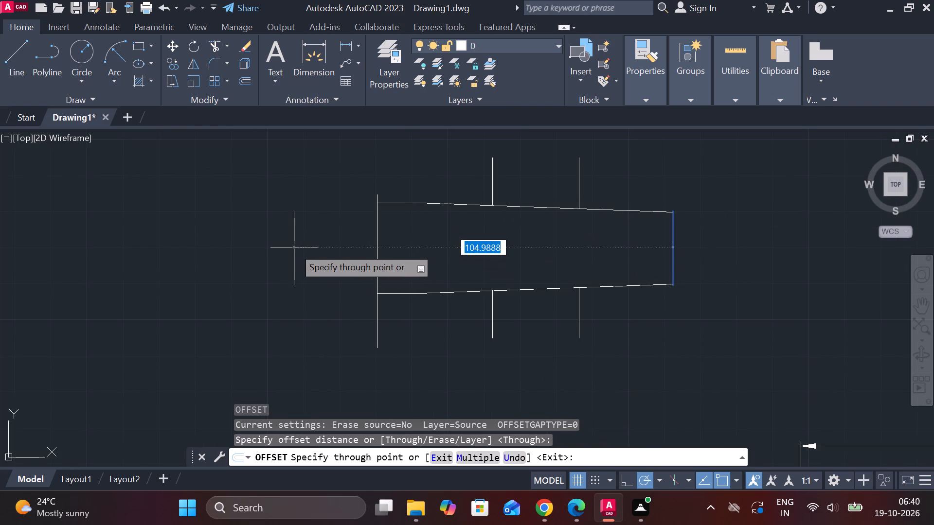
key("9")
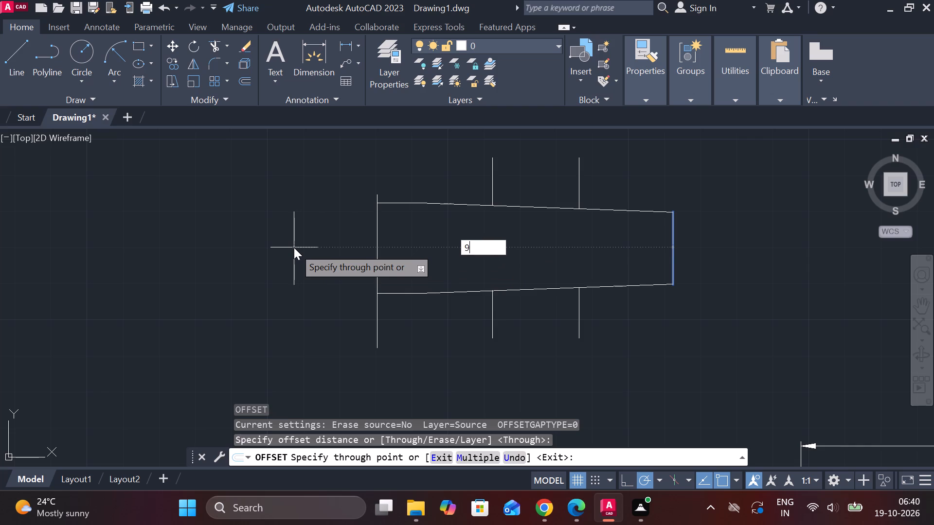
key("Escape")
Erase the entire tapered pin outline, including its end lines and all the vertical extension lines.
left_click(303, 149)
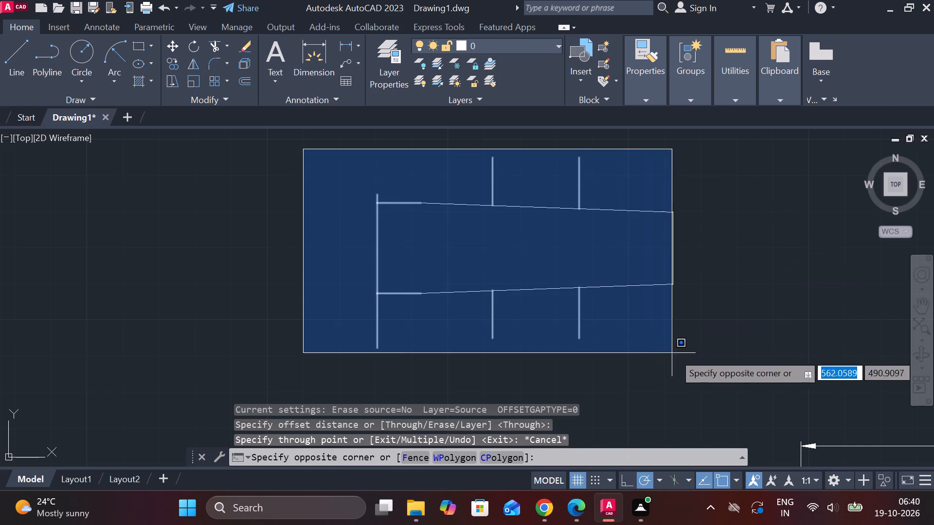
left_click(719, 387)
key("e")
key("space")
Draw a 25.2 long vertical line for the pin's wide end in the empty area below the dimensioned fork view.
scroll(565, 308, "down", 2)
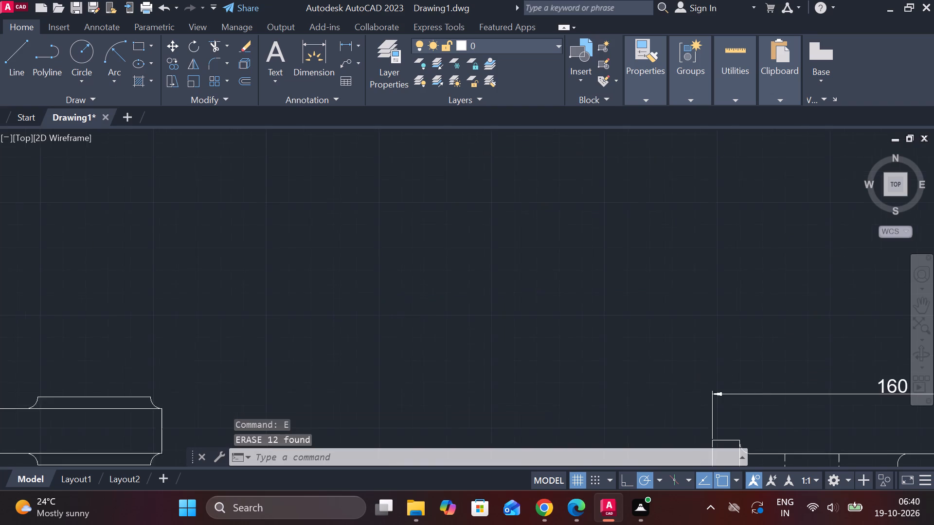
scroll(425, 116, "down", 2)
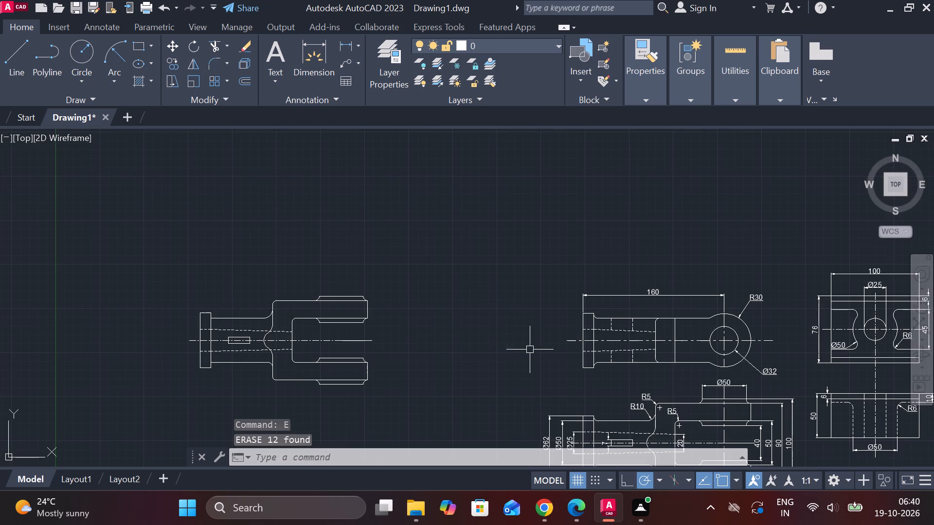
middle_click_drag(520, 353, 431, 179)
scroll(549, 315, "up", 1)
middle_click_drag(532, 373, 522, 351)
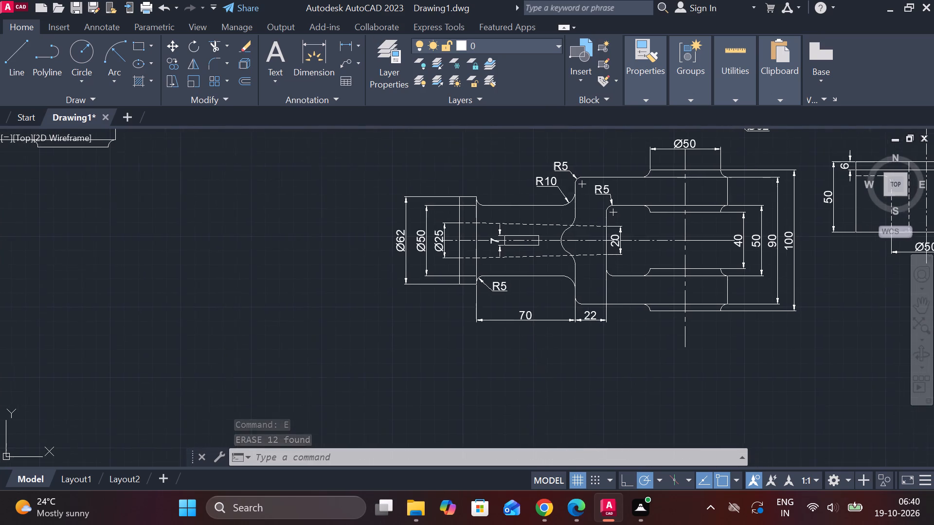
middle_click_drag(522, 351, 485, 192)
scroll(419, 304, "up", 1)
key("l")
key("Return")
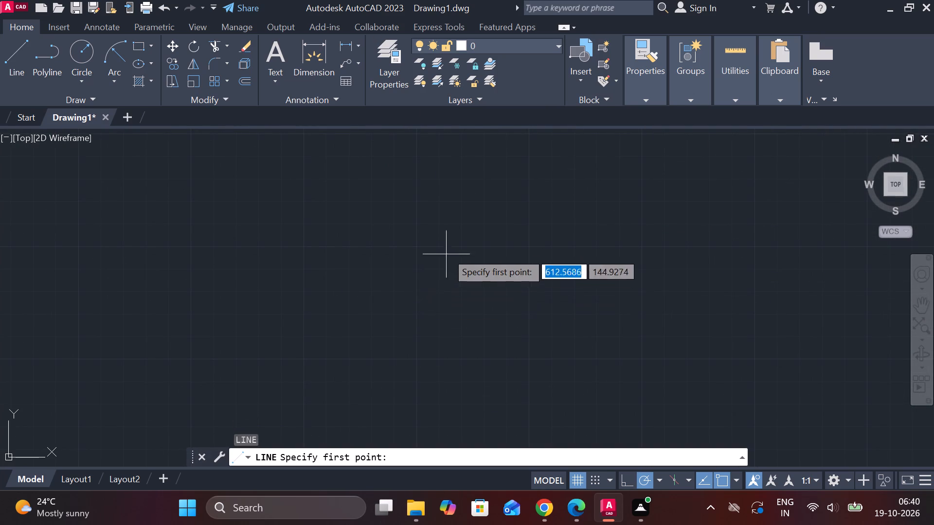
left_click(441, 185)
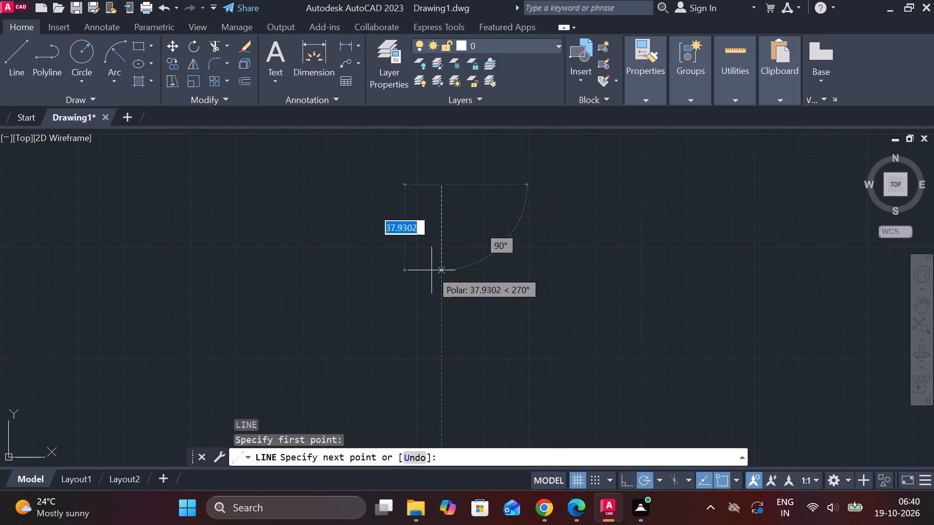
key("2")
type("5.")
type("2")
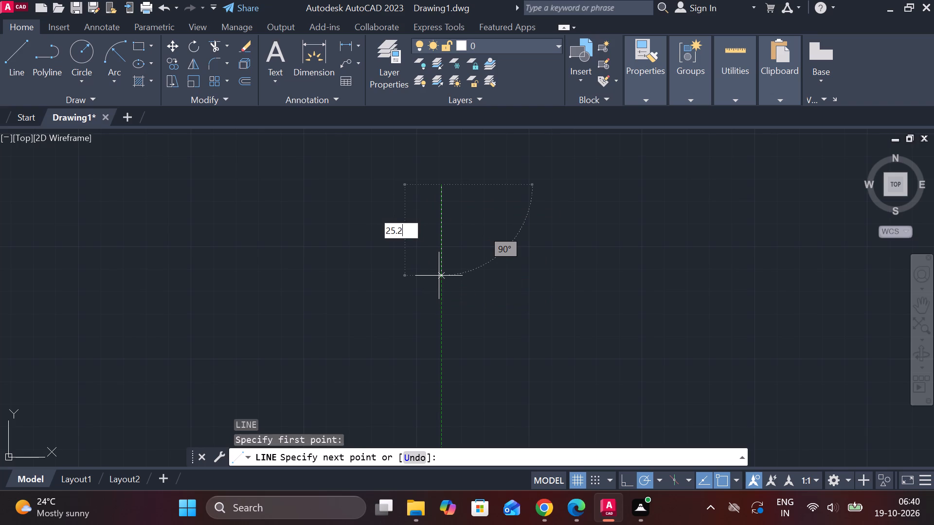
key("space")
key("Escape")
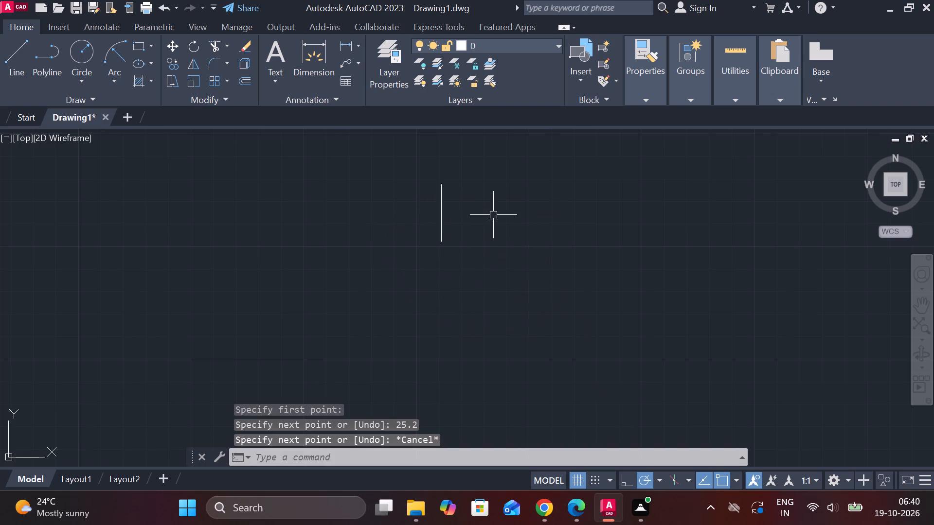
Draw a 92 long horizontal axis line to the right from the midpoint of the 25.2 vertical line.
key("l")
key("Return")
left_click(445, 214)
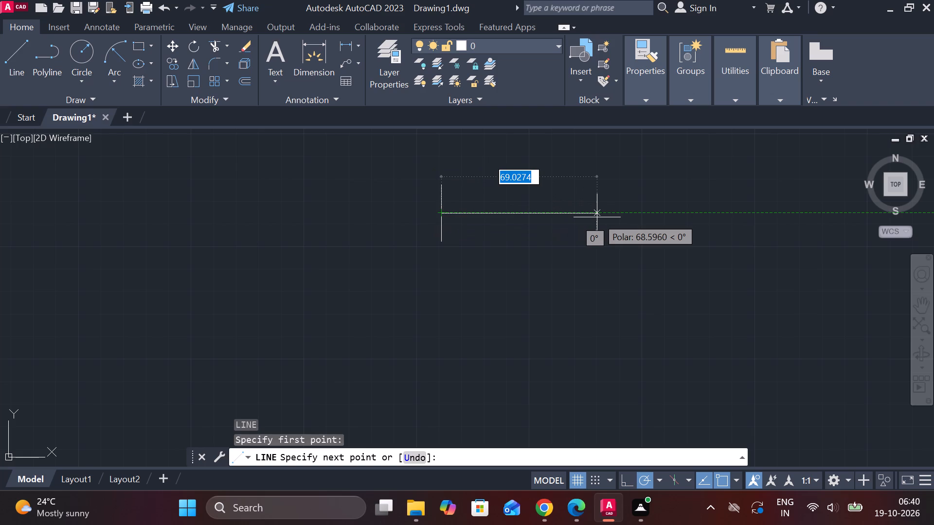
key("9")
type("2")
key("space")
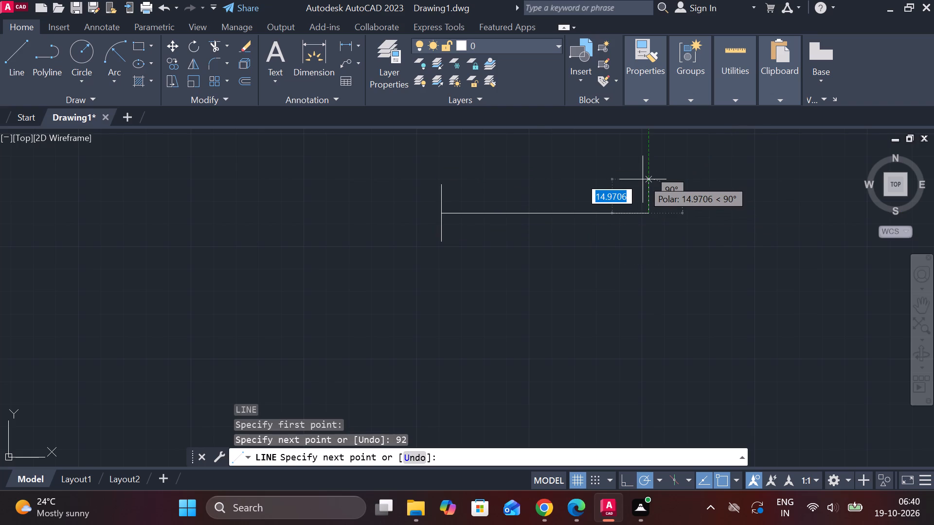
Continue the line 10.1 upward from the axis end and close it to the upper endpoint of the wide-end line.
key("1")
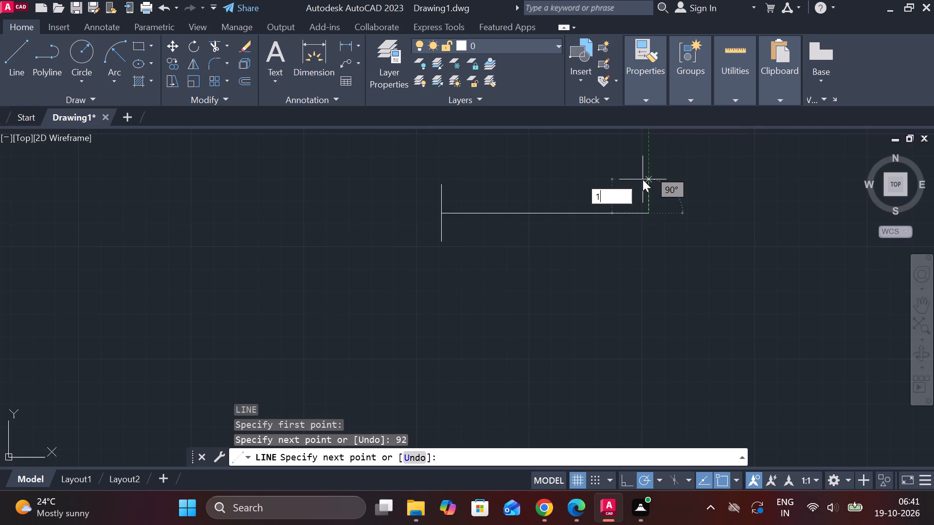
type("0.")
key("1")
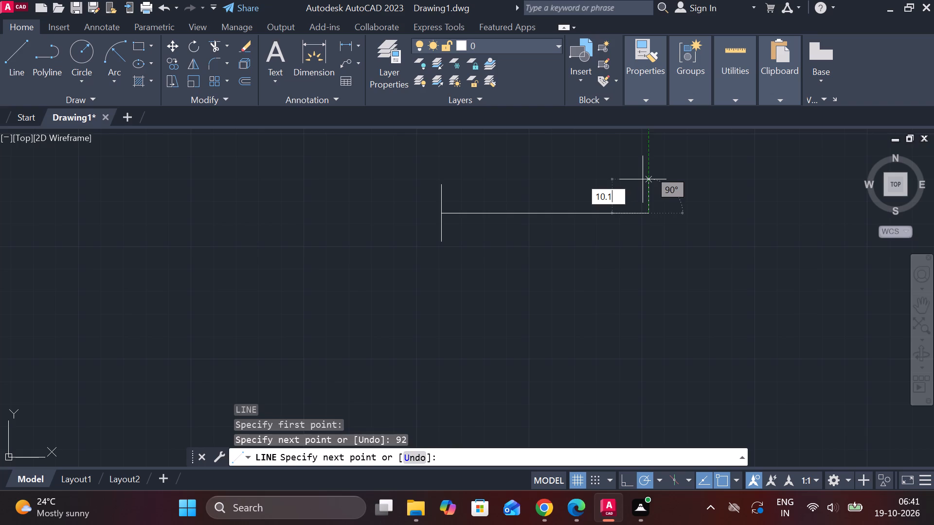
key("space")
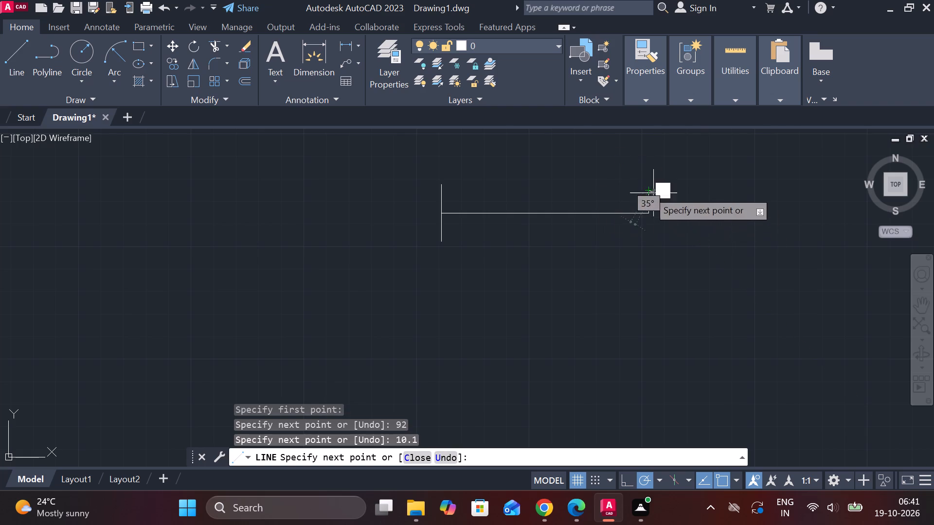
scroll(452, 191, "up", 2)
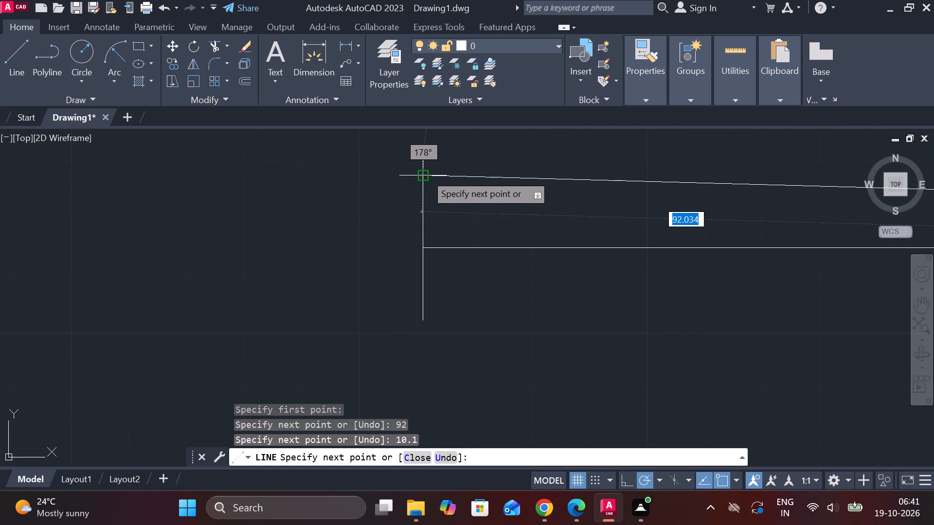
left_click(426, 174)
scroll(541, 171, "down", 1)
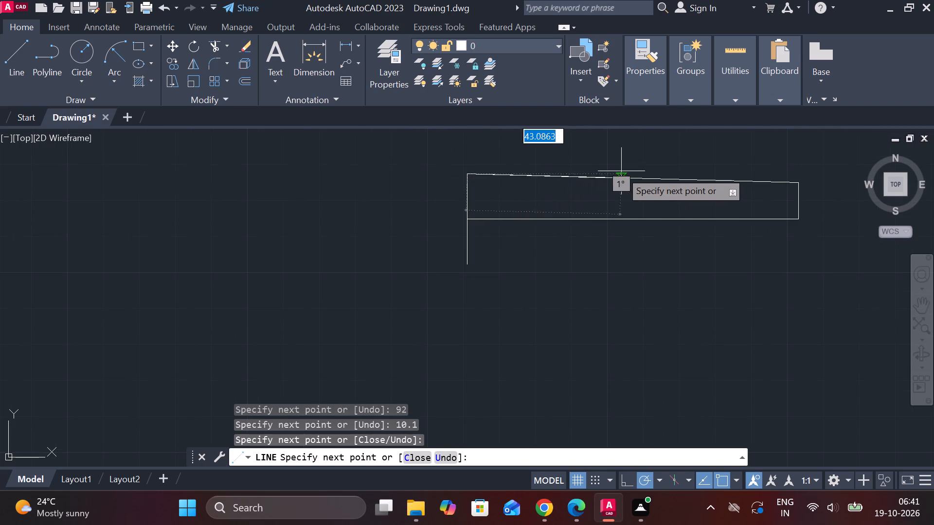
key("Escape")
Mirror the sloping upper edge and the short narrow-end line about the pin's horizontal axis, keeping the originals.
left_click(663, 183)
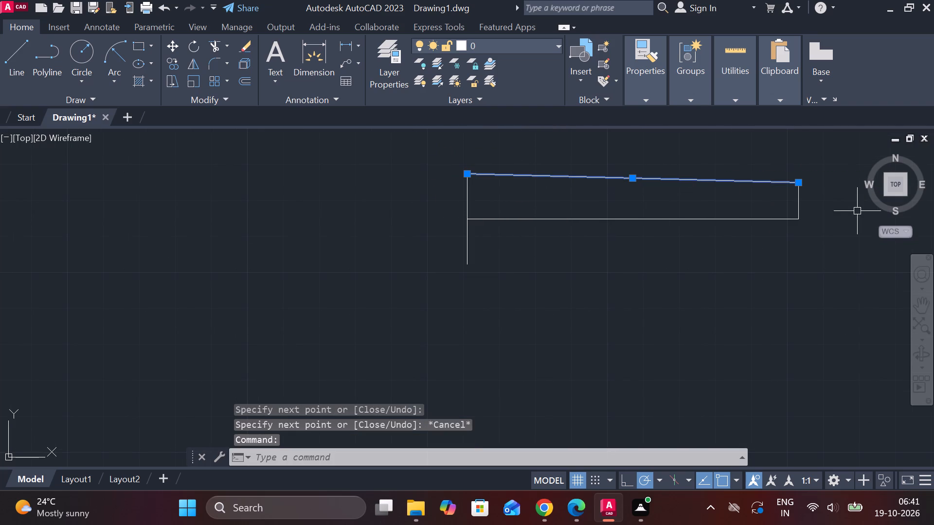
left_click(801, 199)
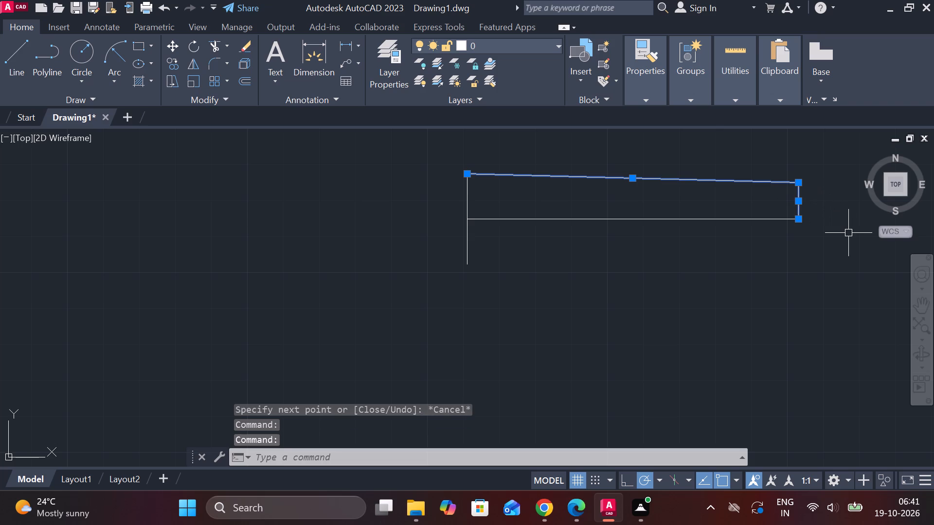
type("mi")
key("Return")
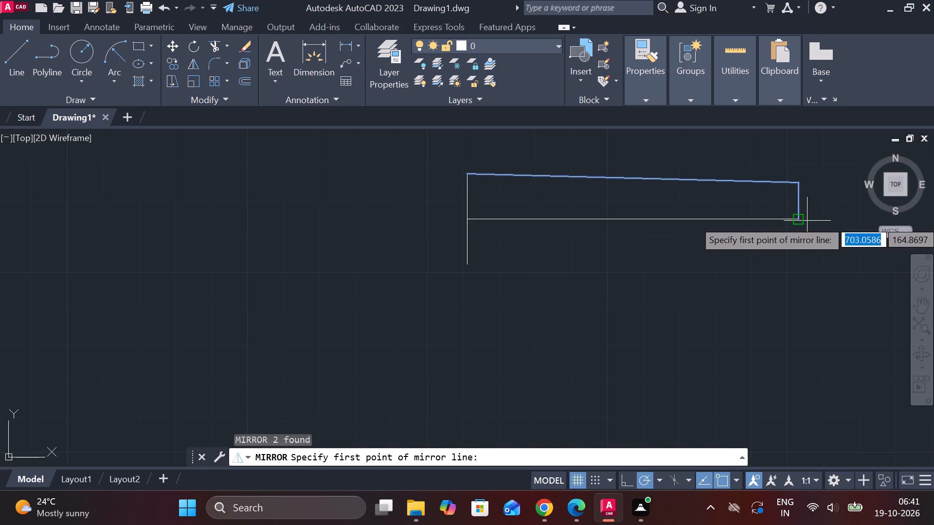
left_click(794, 220)
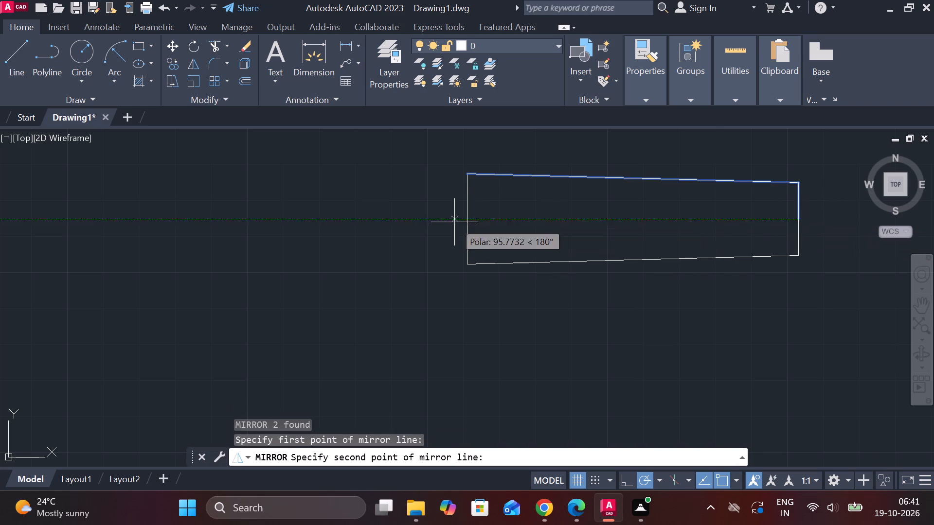
left_click(466, 221)
left_click_drag(514, 280, 466, 221)
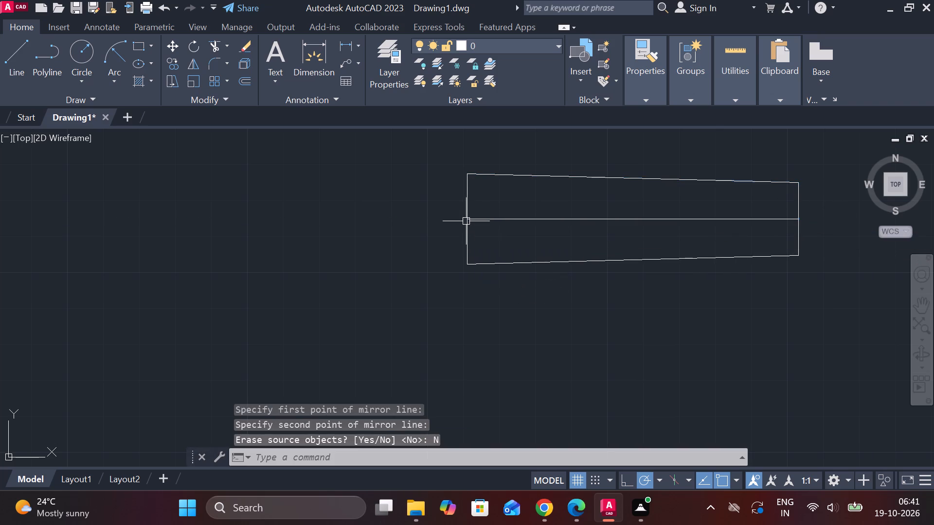
Draw a construction line 33 horizontally from the wide end's upper corner, continuing about 44 straight down across the pin.
scroll(607, 314, "down", 1)
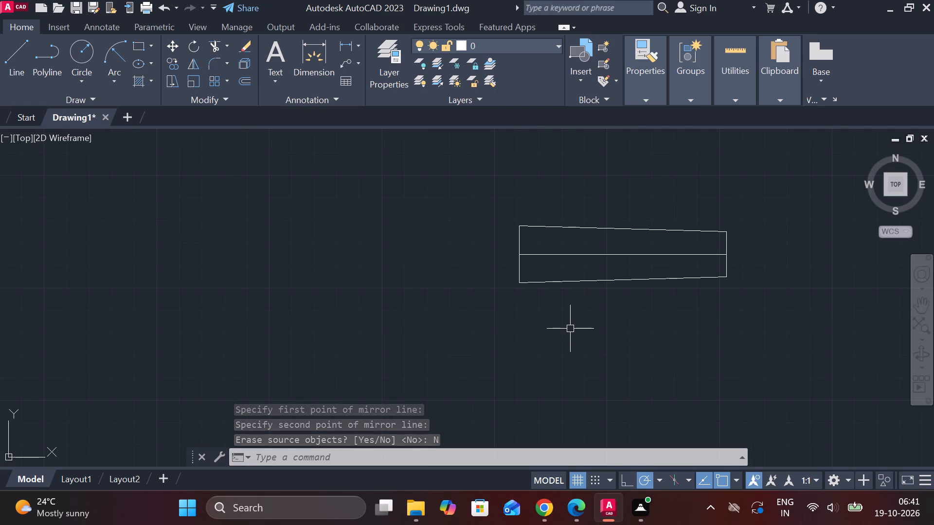
middle_click_drag(559, 329, 483, 339)
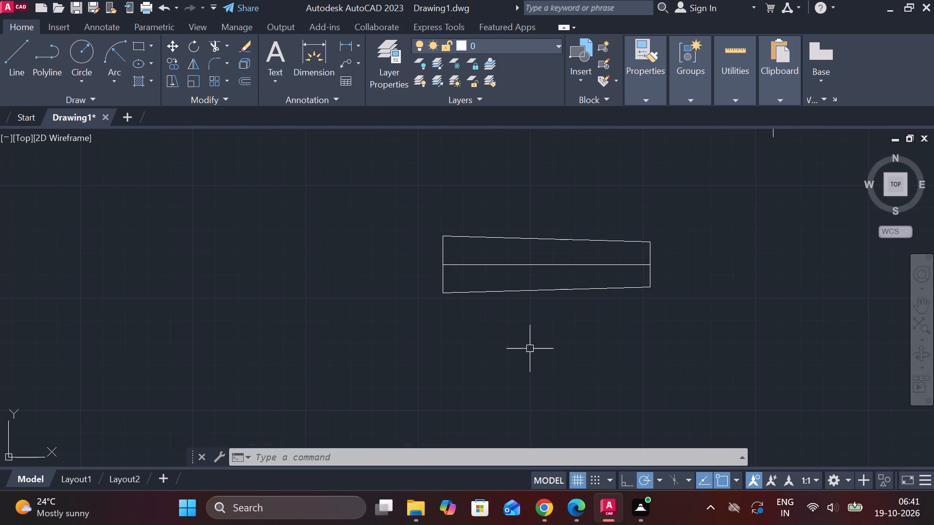
key("l")
key("Return")
left_click(443, 234)
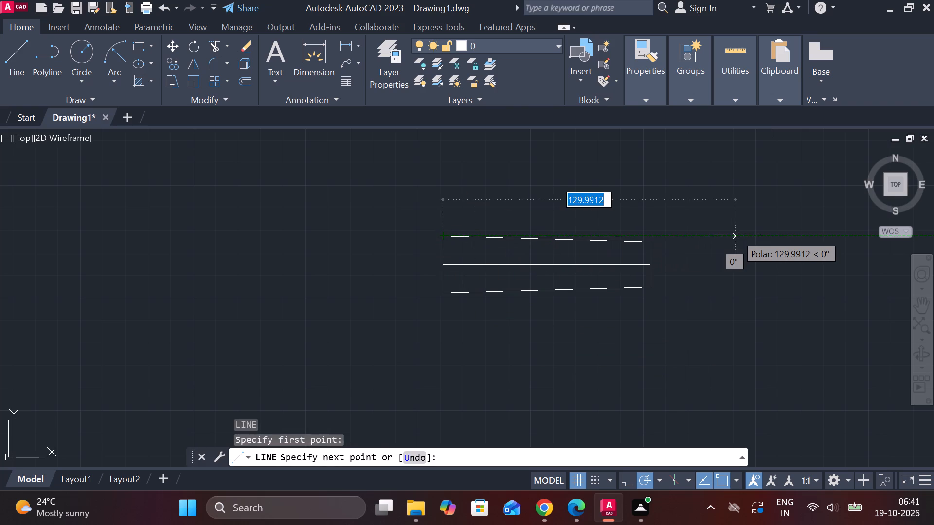
type("33")
key("space")
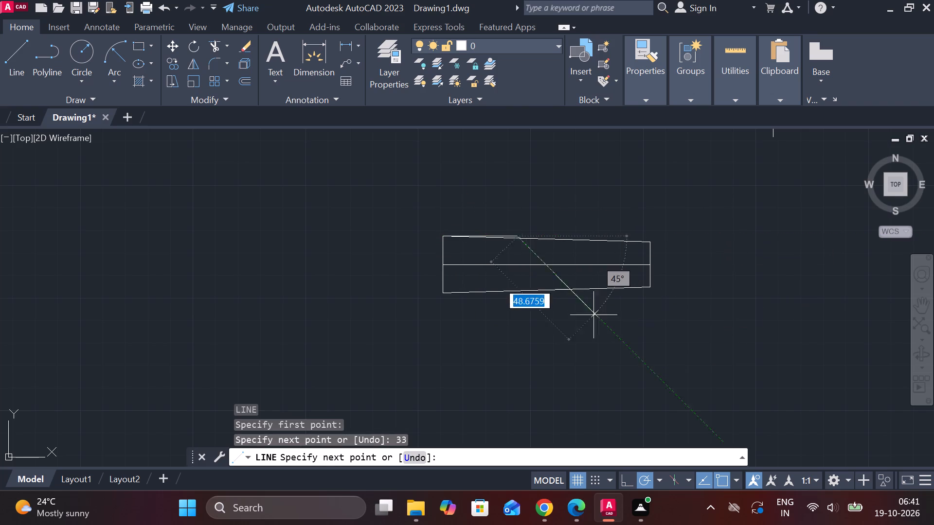
left_click(510, 335)
key("Escape")
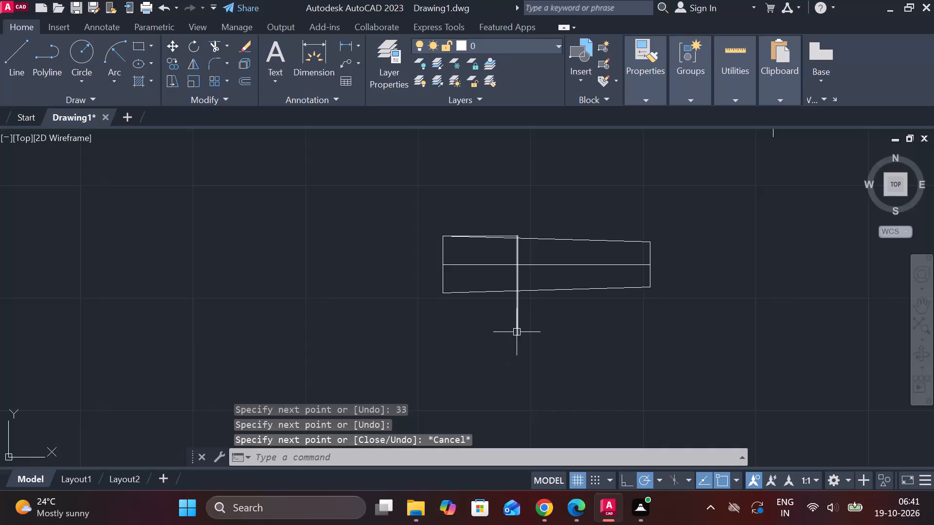
Offset the vertical construction line by 24 toward the pin's narrow end.
left_click(516, 321)
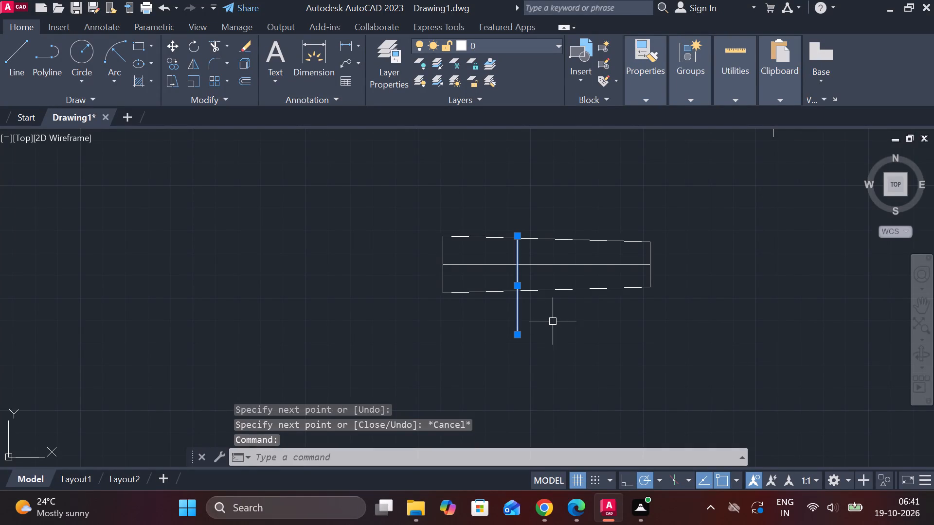
key("o")
key("Return")
key("Return")
type("24")
key("space")
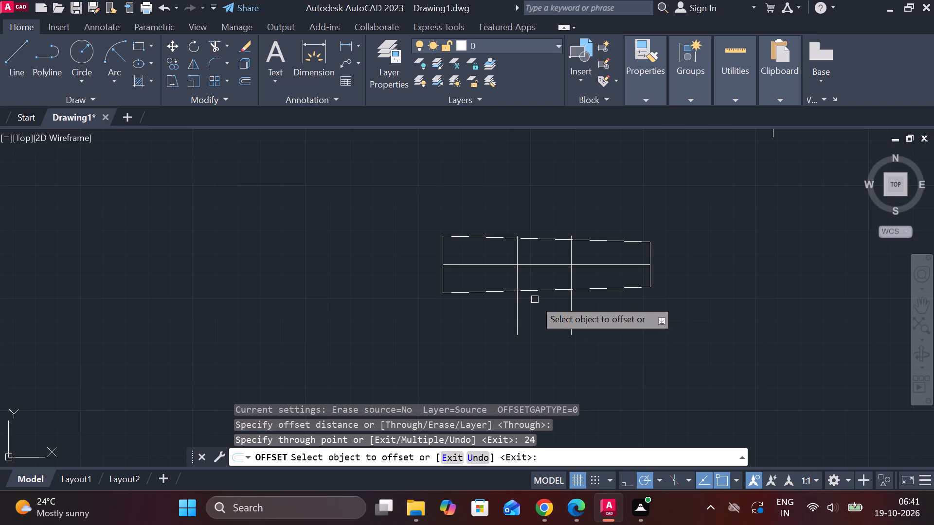
scroll(575, 247, "up", 2)
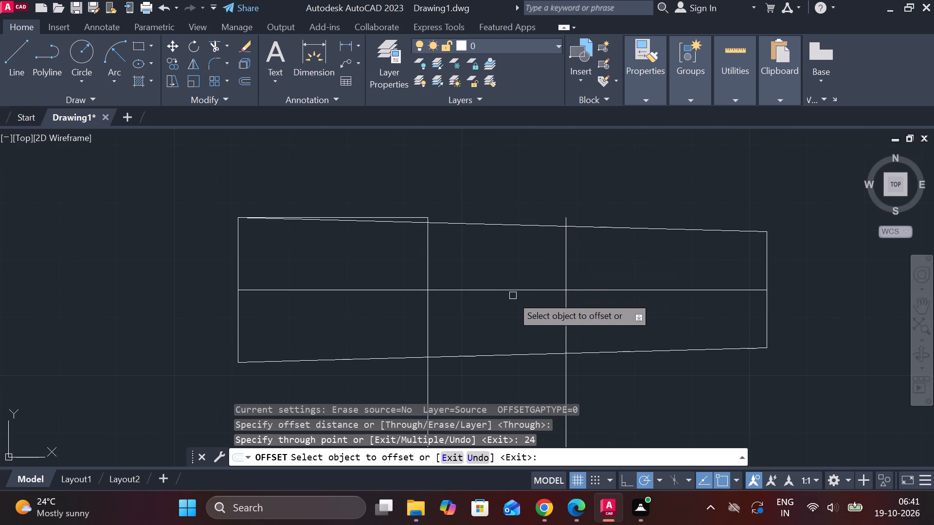
key("Escape")
Draw a horizontal line 3.5 above the axis, starting at the first vertical construction line and running past the second.
key("l")
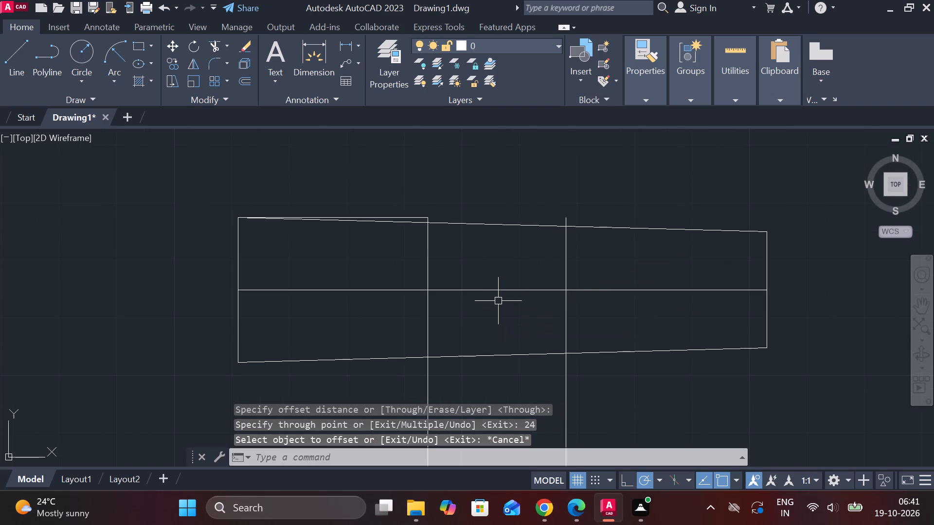
key("Return")
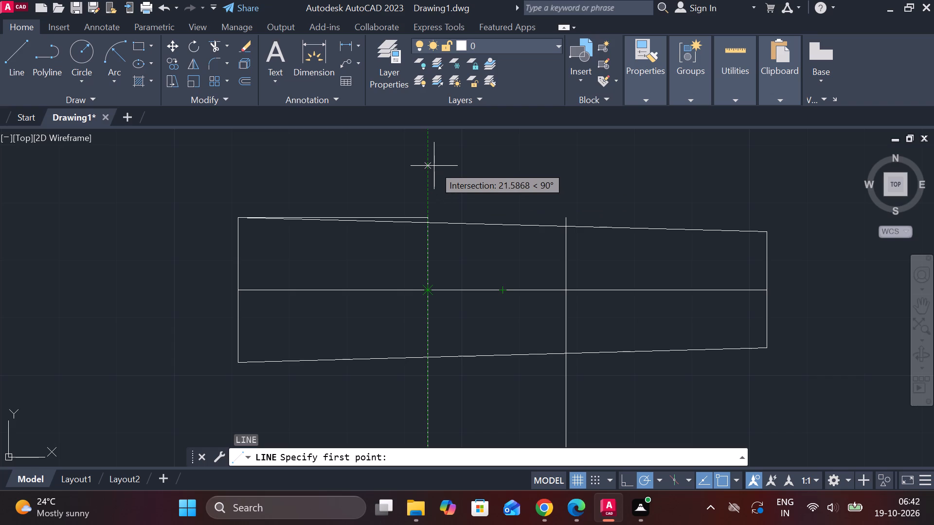
key("3")
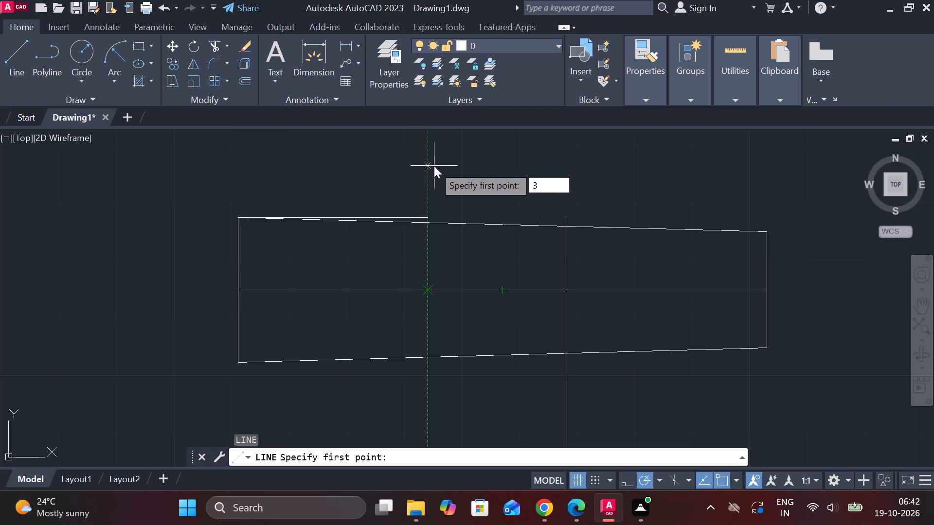
key("period")
type("5")
key("space")
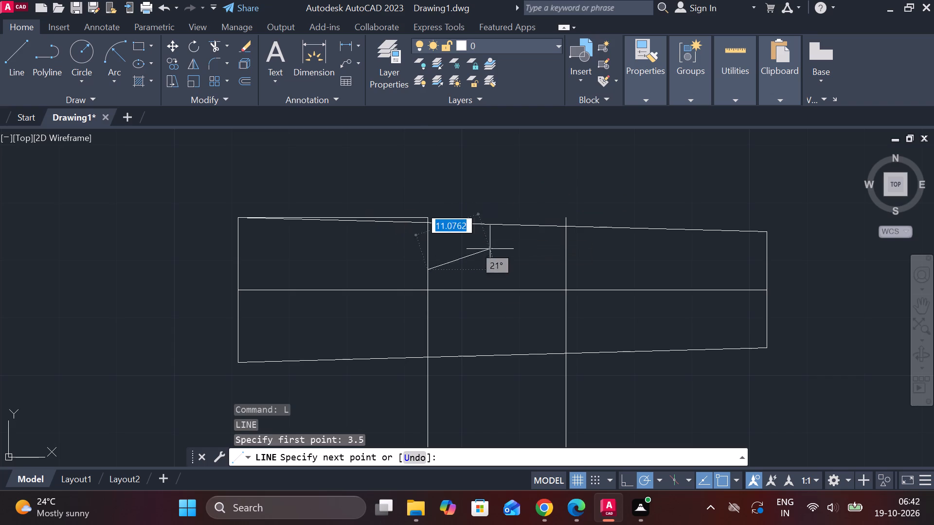
left_click(606, 269)
key("Escape")
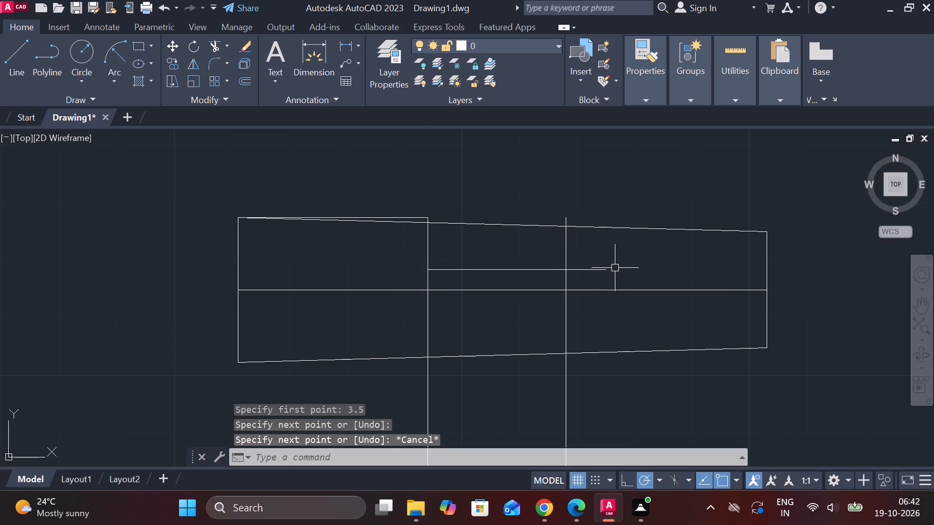
Draw a matching horizontal line about 29 long, 3.5 below the axis, from the first vertical line past the second.
key("l")
key("Return")
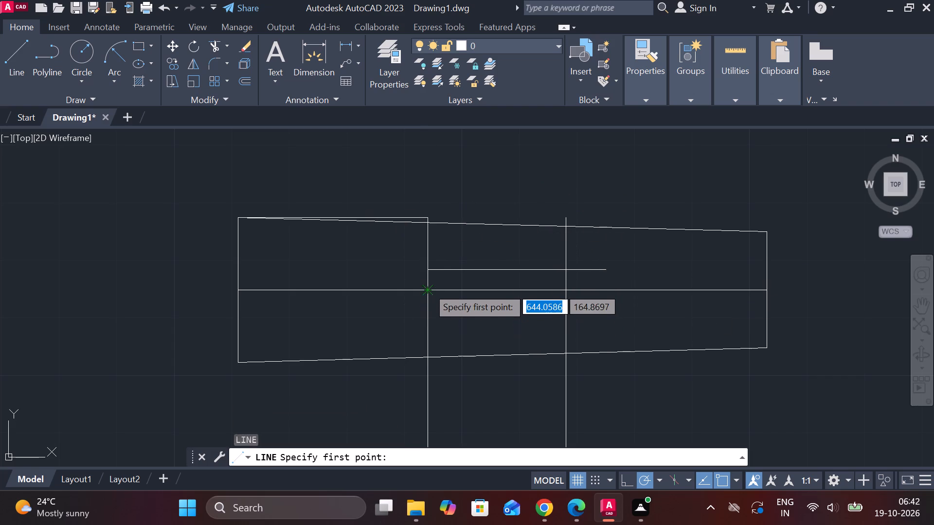
scroll(428, 286, "down", 2)
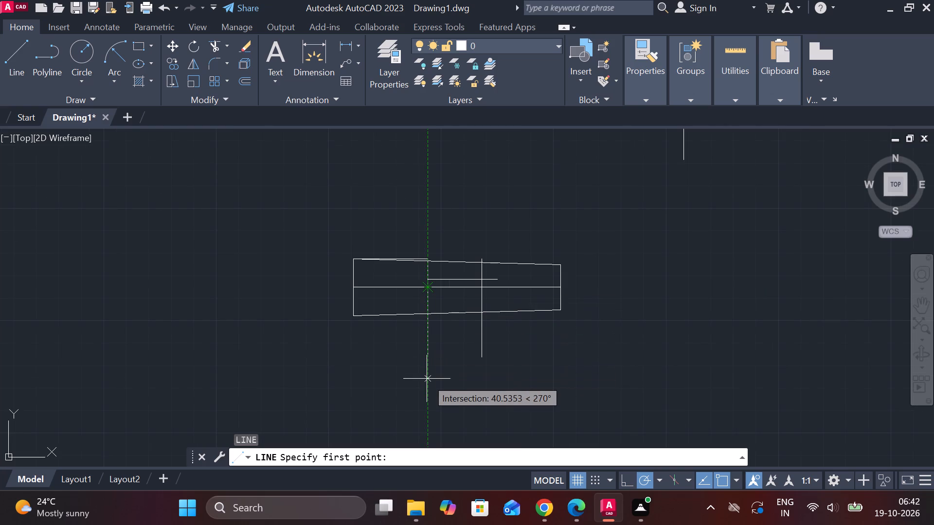
type("3.")
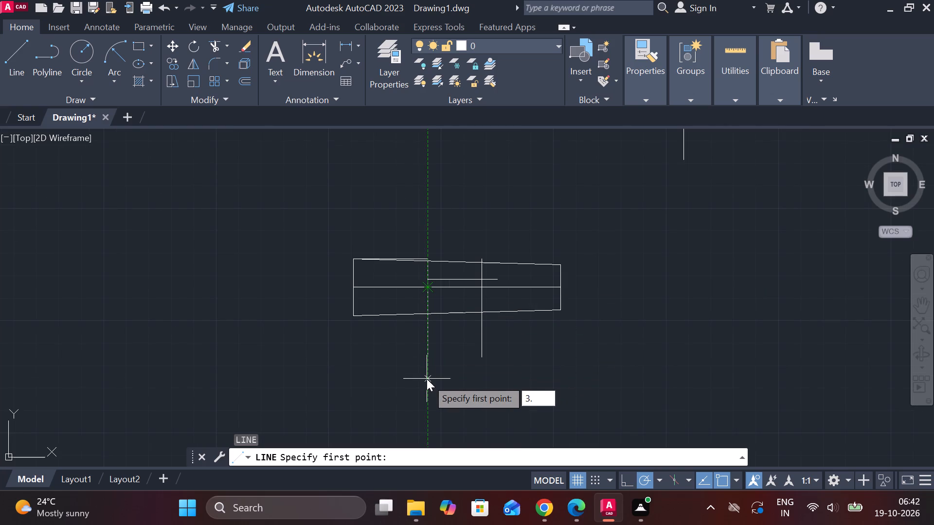
type("5")
key("space")
scroll(481, 328, "up", 2)
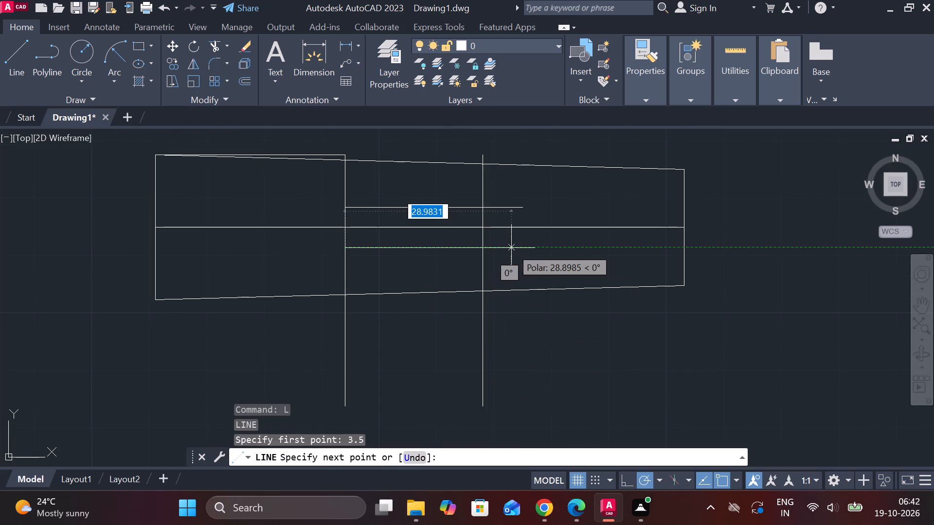
left_click(511, 248)
key("Escape")
Trim the overhanging horizontal ends and the vertical segments inside the pin to leave a closed 24 by 7 rectangular slot.
type("tr")
key("space")
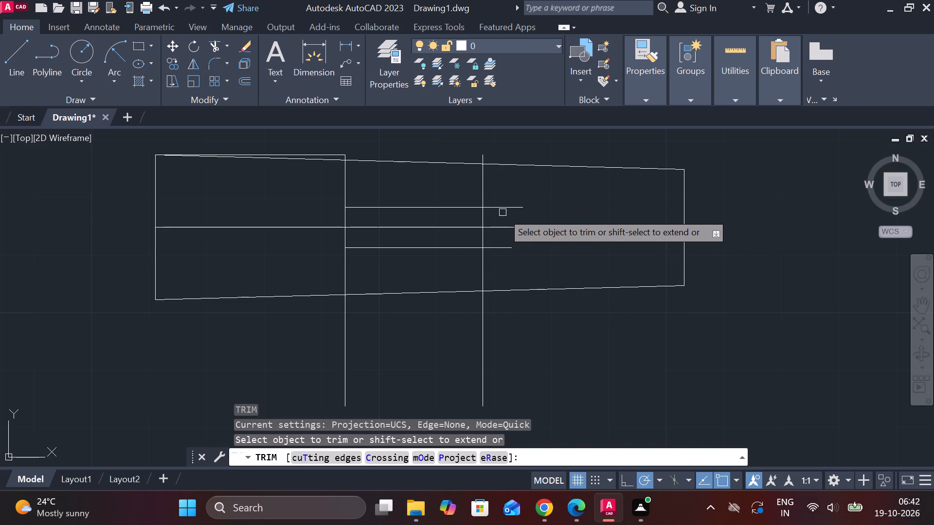
left_click(503, 212)
left_click(477, 176)
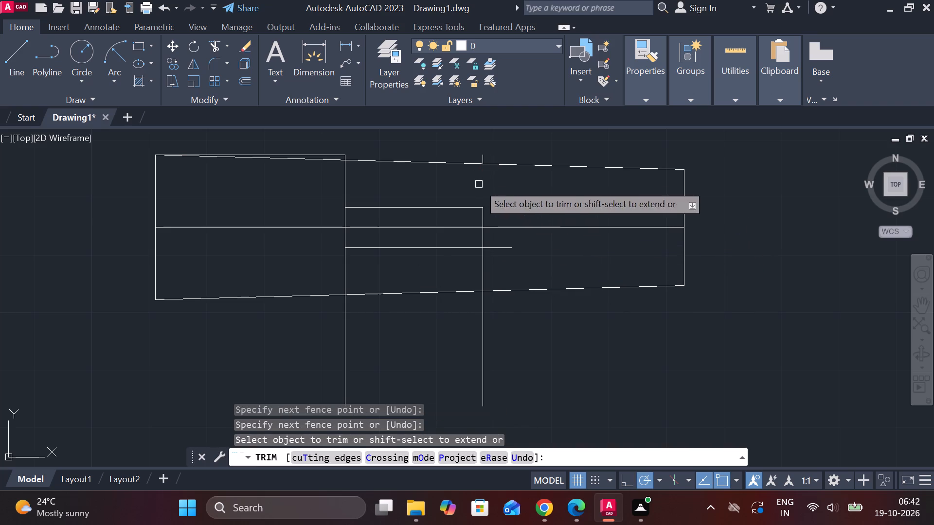
left_click(497, 248)
left_click(482, 265)
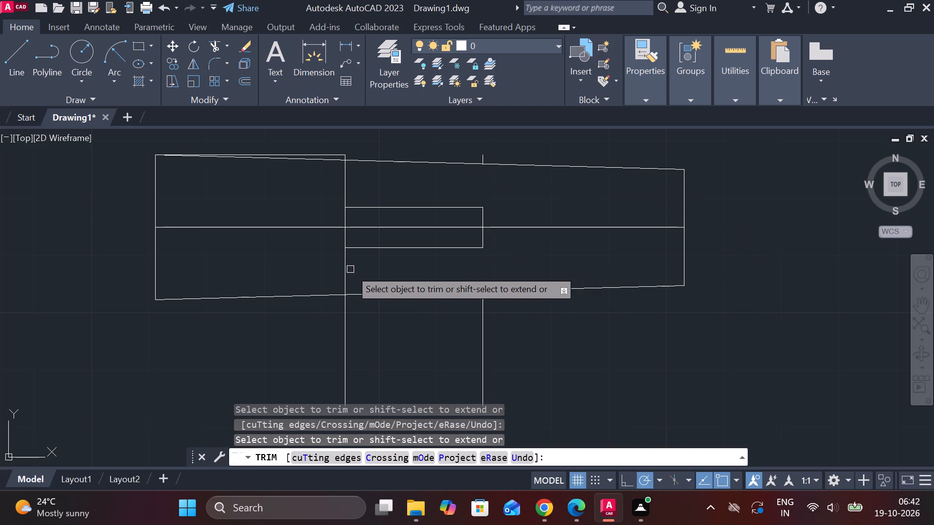
left_click(347, 269)
left_click(342, 182)
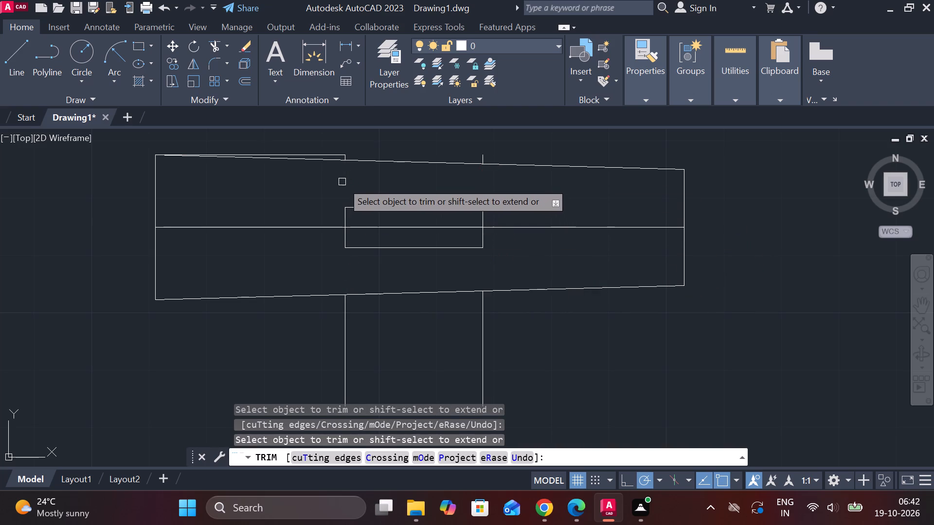
middle_click_drag(333, 188, 353, 192)
key("Escape")
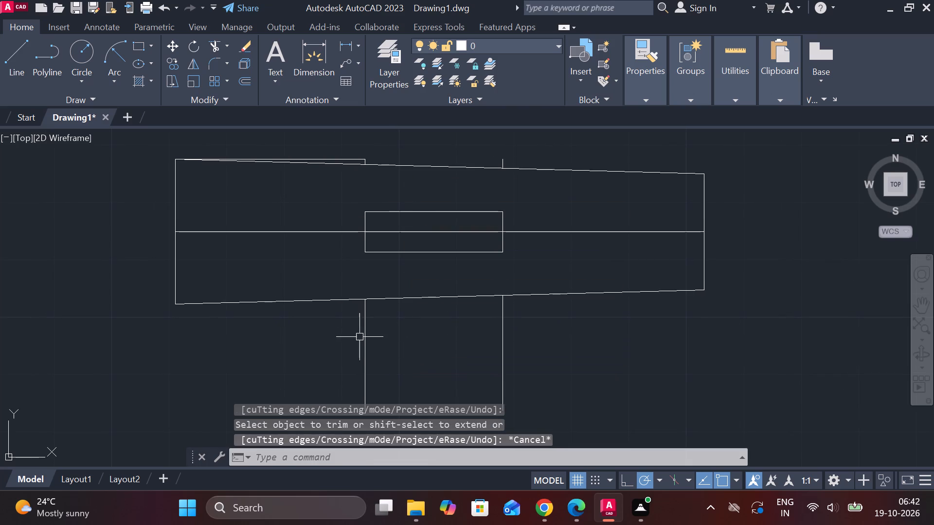
Erase the two leftover vertical pieces below the pin and the short stub above its upper edge at the slot's far end.
left_click(359, 337)
left_click(382, 334)
left_click(387, 339)
left_click(350, 328)
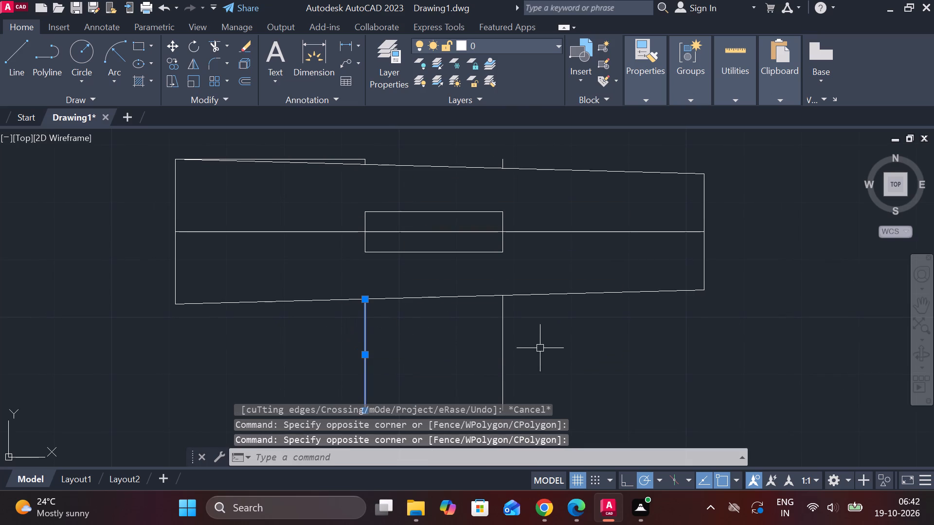
left_click_drag(540, 348, 489, 342)
left_click(448, 333)
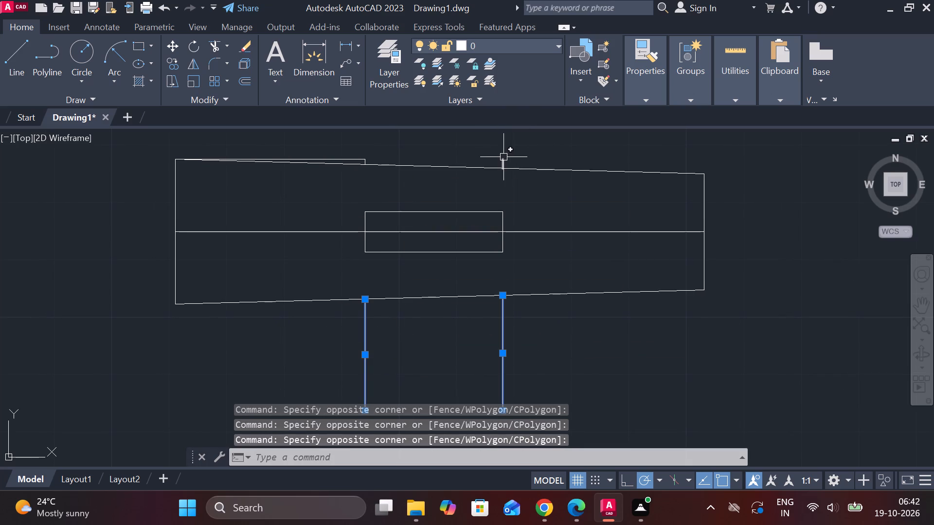
left_click(503, 157)
key("e")
key("space")
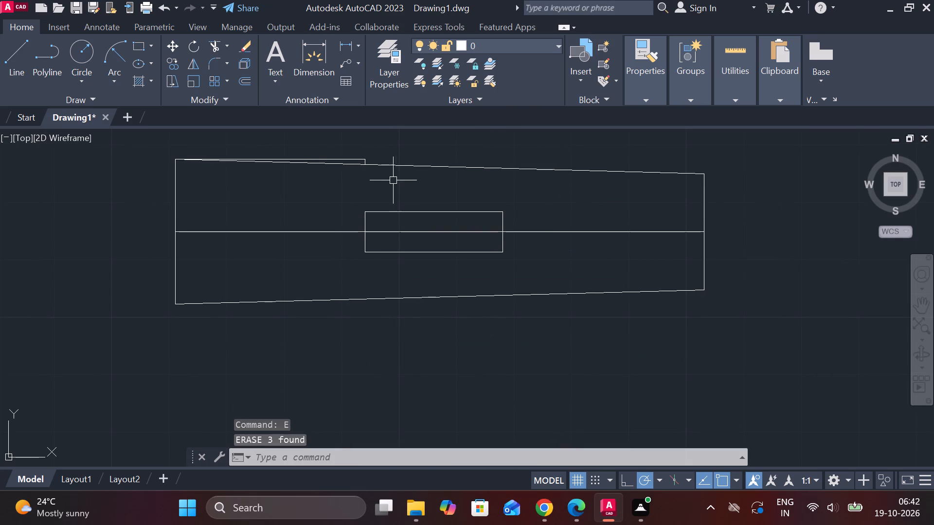
Erase the 33 long horizontal construction line and its short vertical stub above the pin's upper edge.
middle_click_drag(408, 180, 472, 232)
scroll(422, 194, "up", 3)
left_click(417, 262)
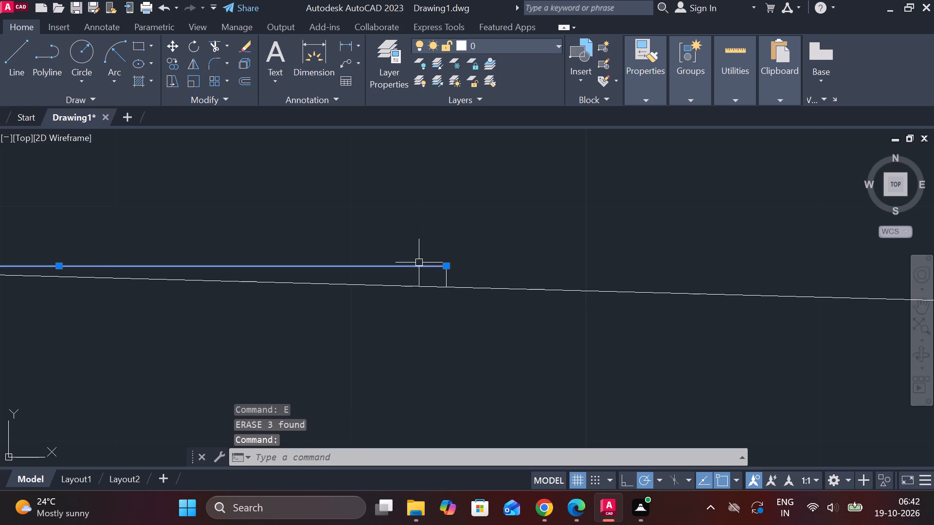
left_click(444, 277)
type("e")
key("space")
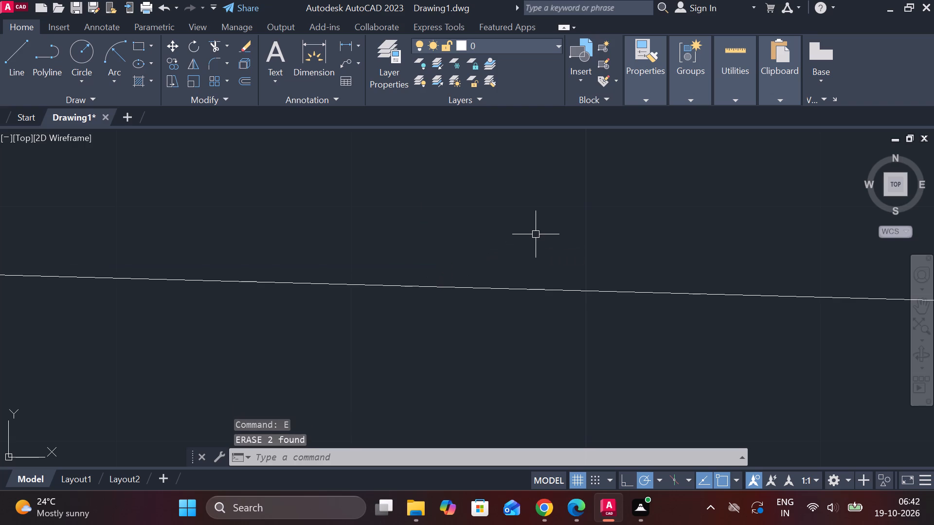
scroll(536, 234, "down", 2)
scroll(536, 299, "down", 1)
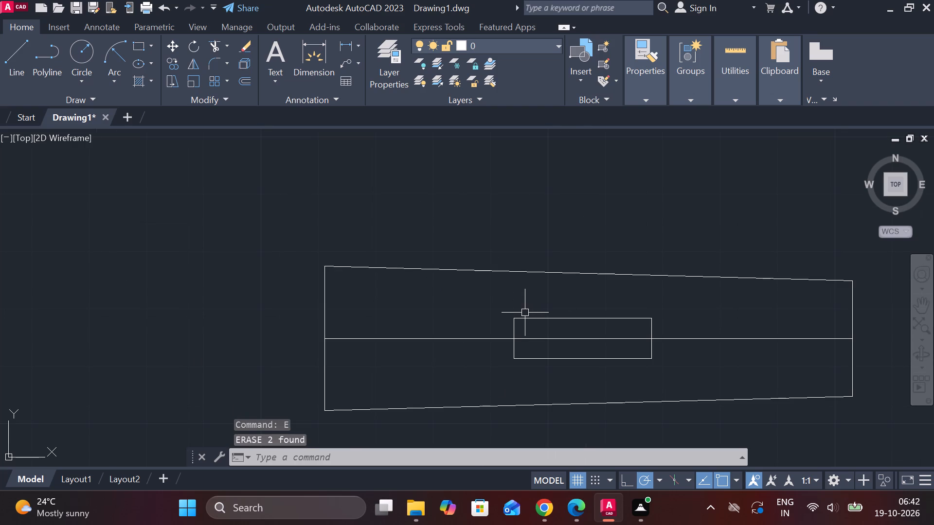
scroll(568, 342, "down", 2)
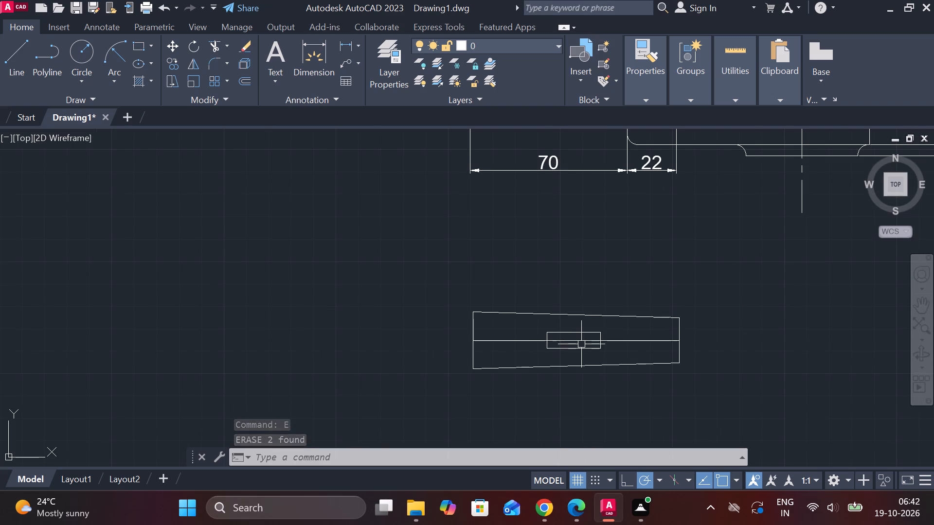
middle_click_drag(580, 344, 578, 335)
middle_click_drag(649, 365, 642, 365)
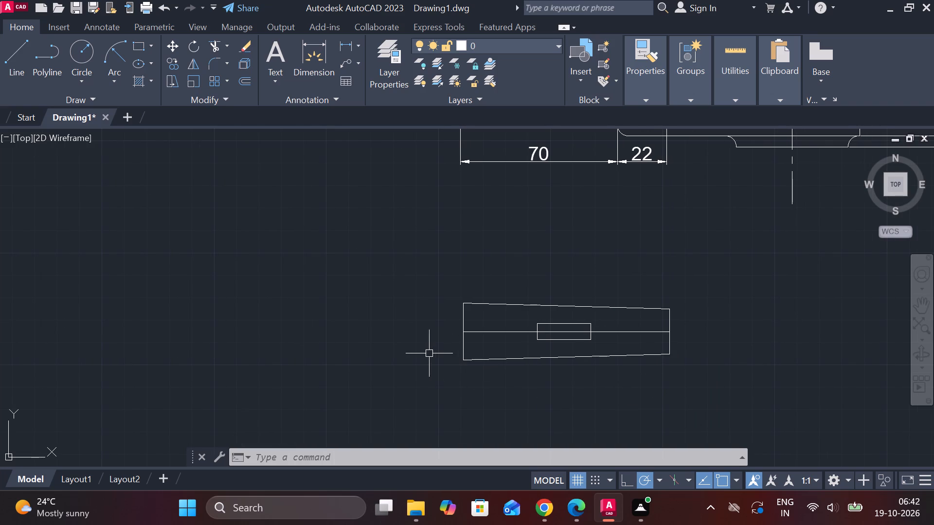
Draw a start-end-radius arc across the upper half of the pin's large end, from the axis to near the upper corner.
scroll(429, 353, "up", 1)
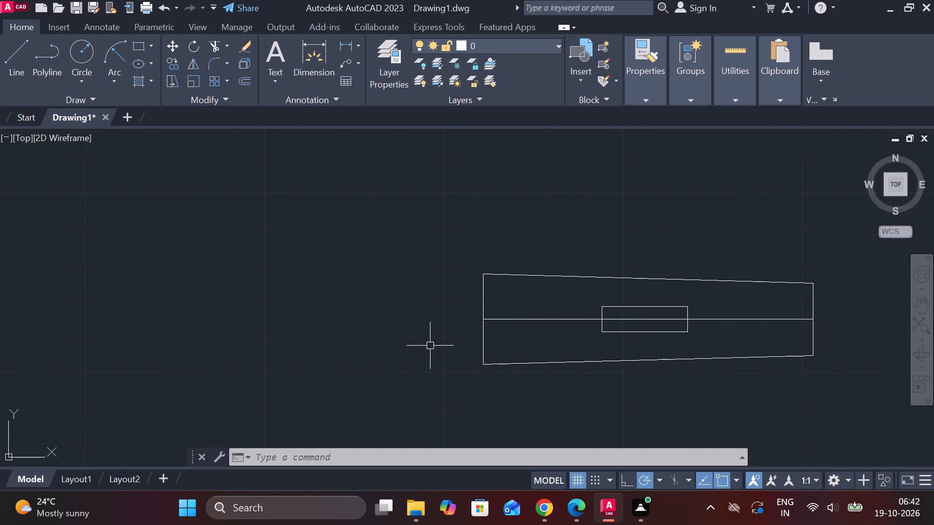
left_click(115, 76)
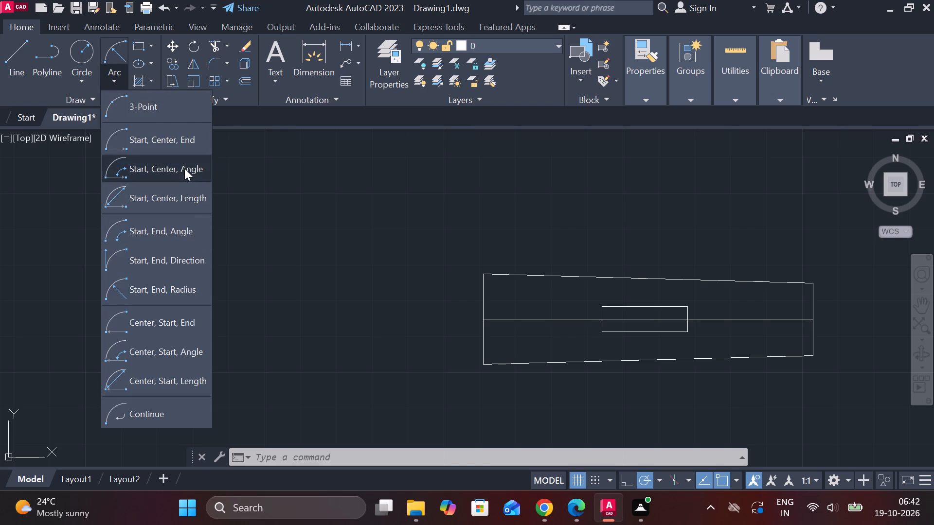
left_click(184, 168)
left_click(124, 74)
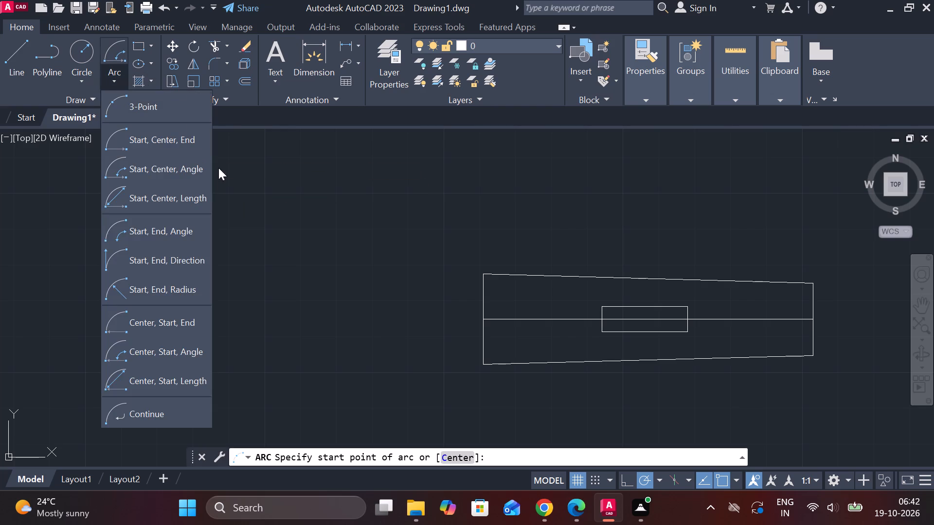
left_click(189, 280)
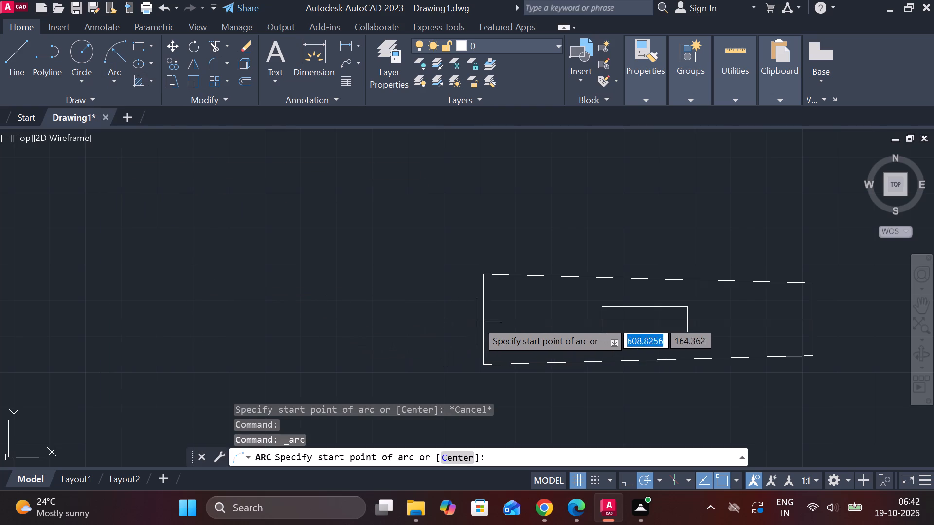
left_click(489, 318)
left_click(484, 276)
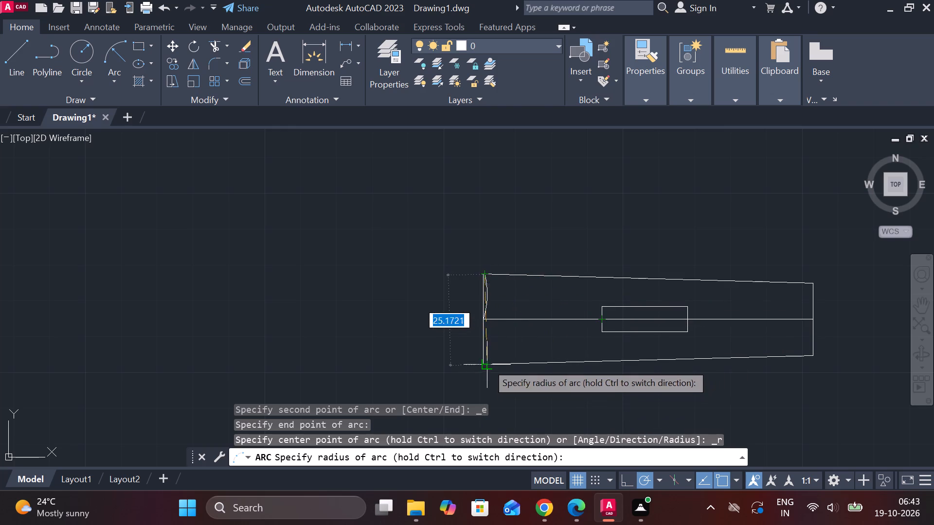
scroll(485, 315, "up", 2)
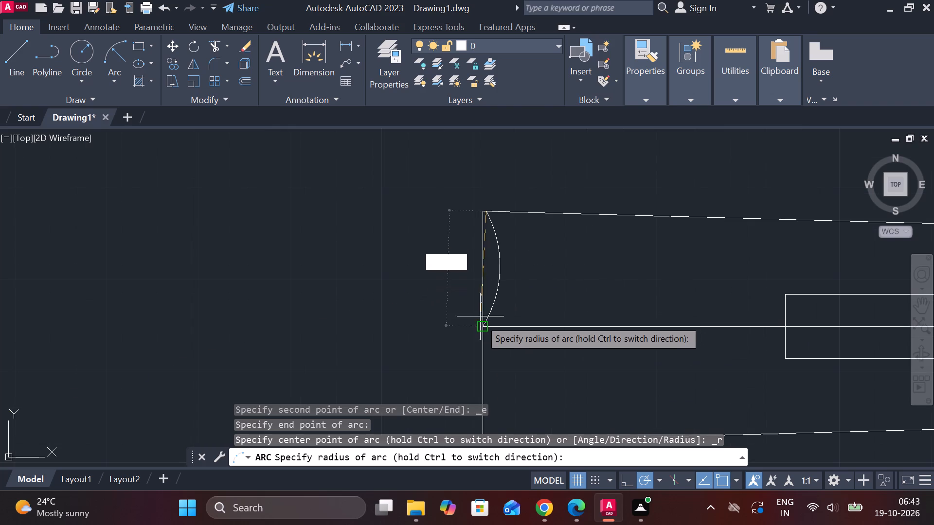
left_click(479, 325)
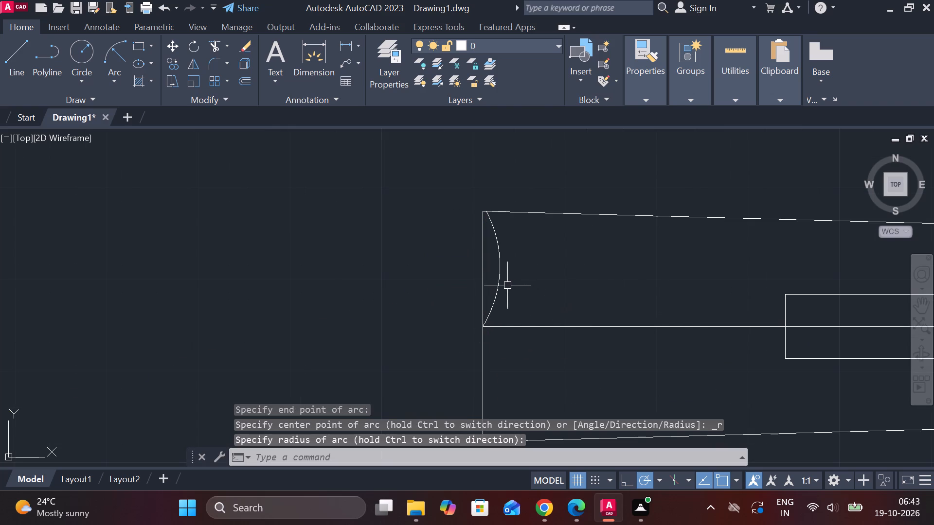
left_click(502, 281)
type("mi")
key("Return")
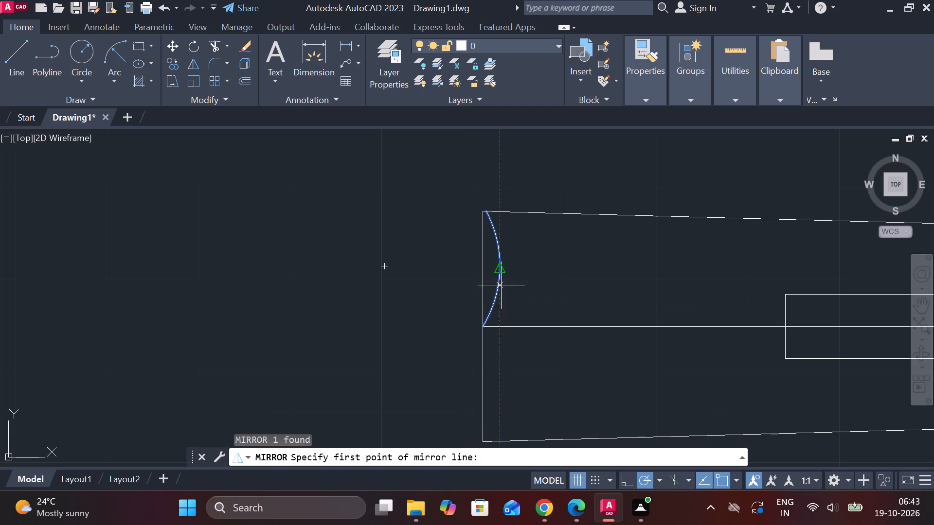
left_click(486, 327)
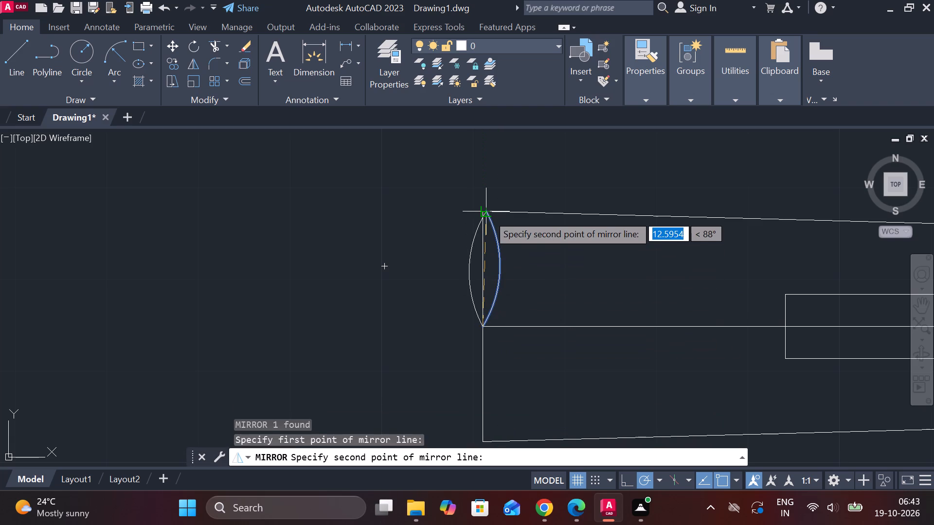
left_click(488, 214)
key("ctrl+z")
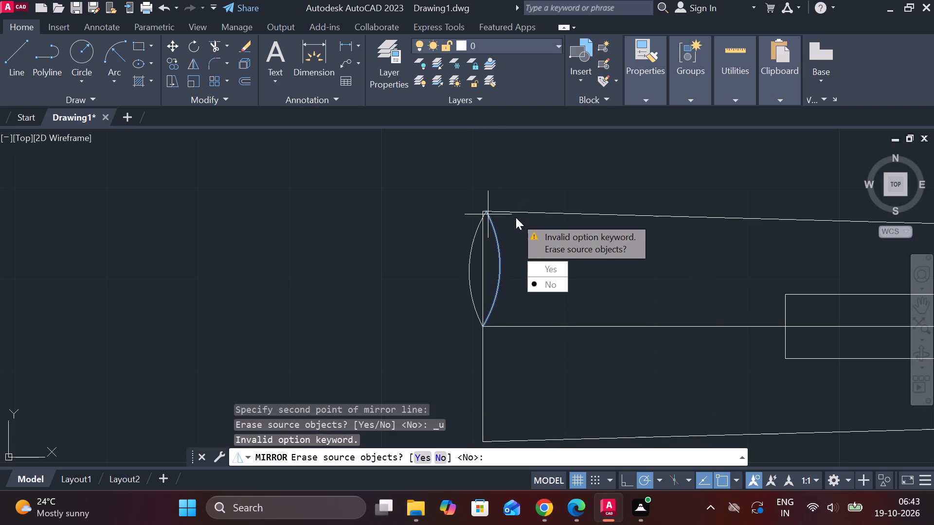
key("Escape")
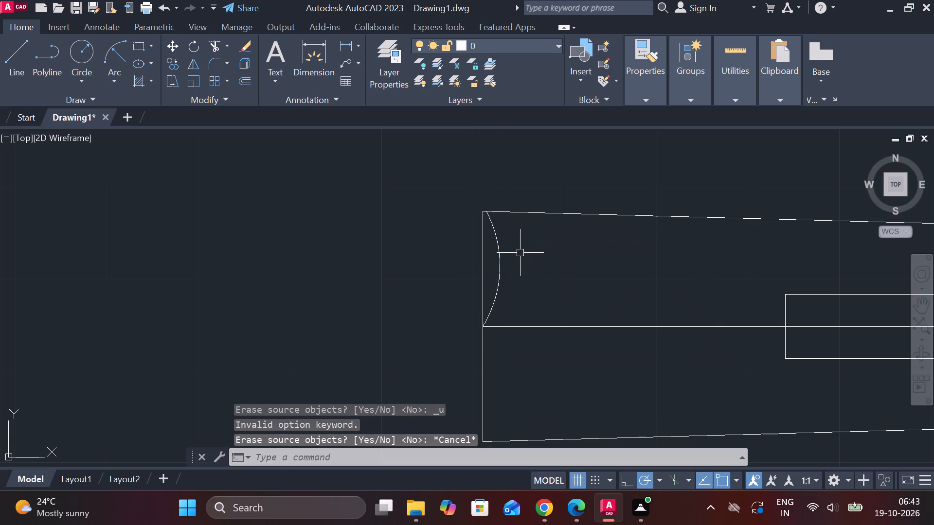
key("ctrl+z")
Stretch the arc's upper endpoint onto the pin's upper corner at the large end.
left_click(500, 250)
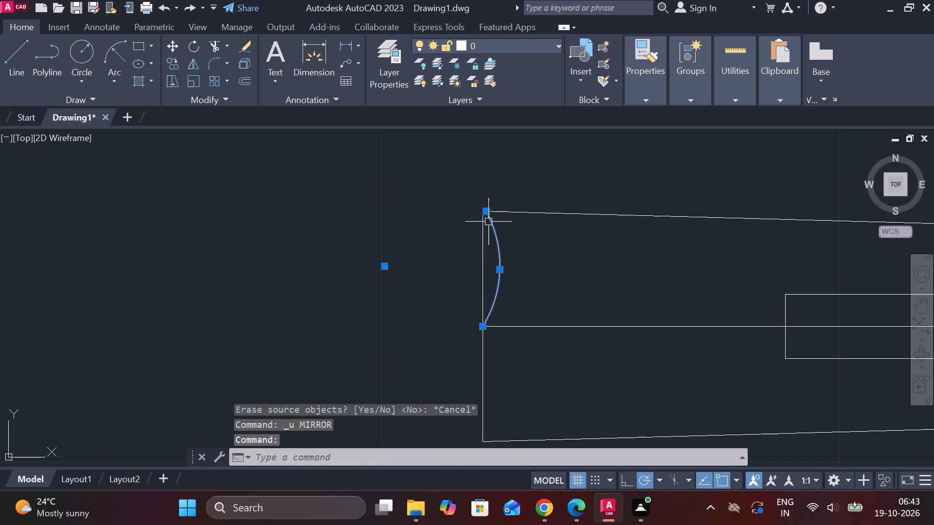
left_click(487, 210)
scroll(482, 210, "up", 2)
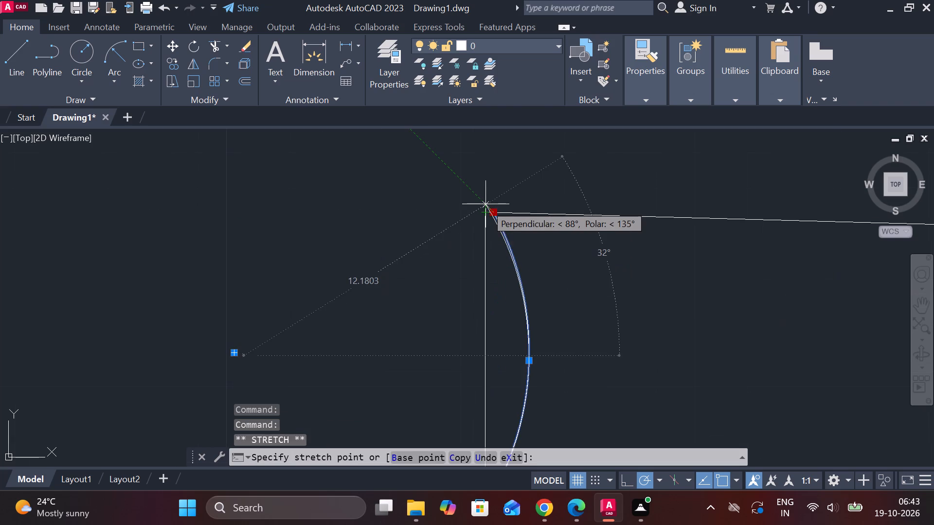
left_click(485, 211)
key("Escape")
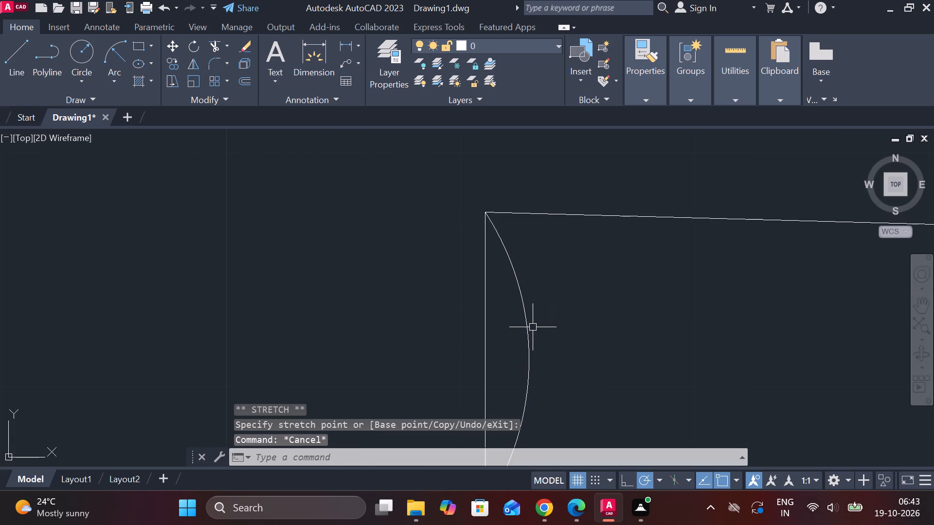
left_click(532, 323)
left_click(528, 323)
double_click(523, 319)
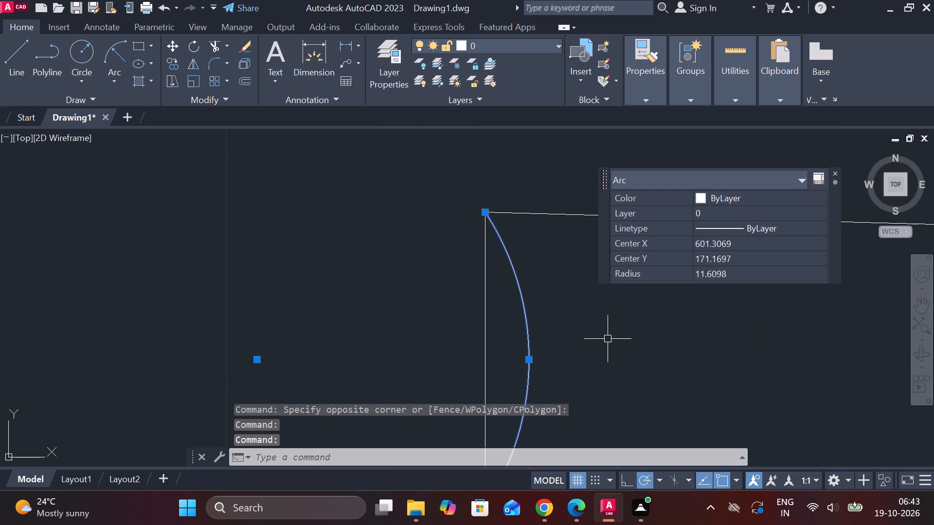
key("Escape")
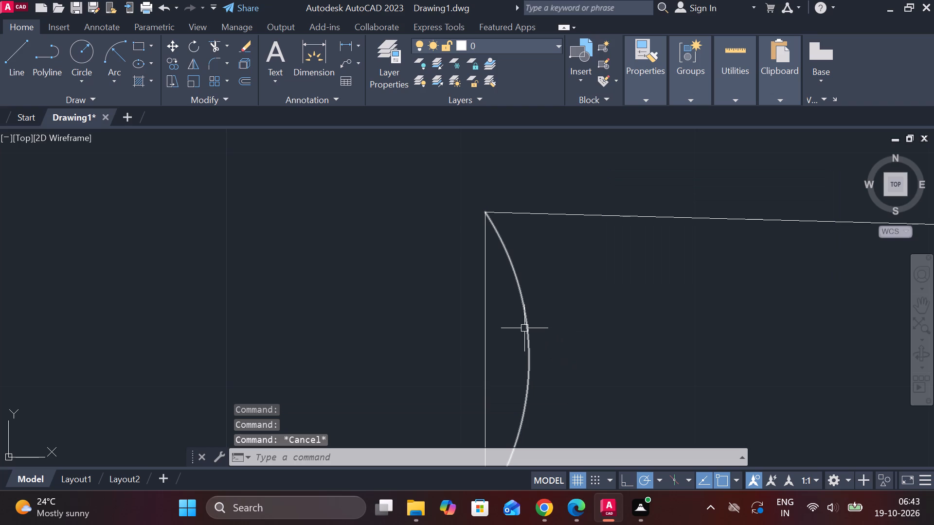
Mirror the arc about the pin's vertical end line, keeping the original arc.
left_click(525, 326)
type("mi")
key("Return")
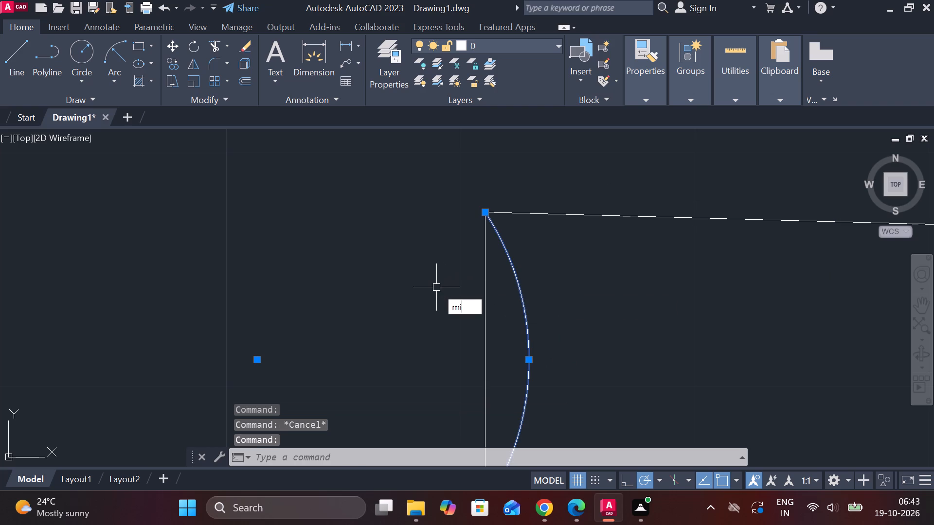
middle_click_drag(443, 291, 449, 228)
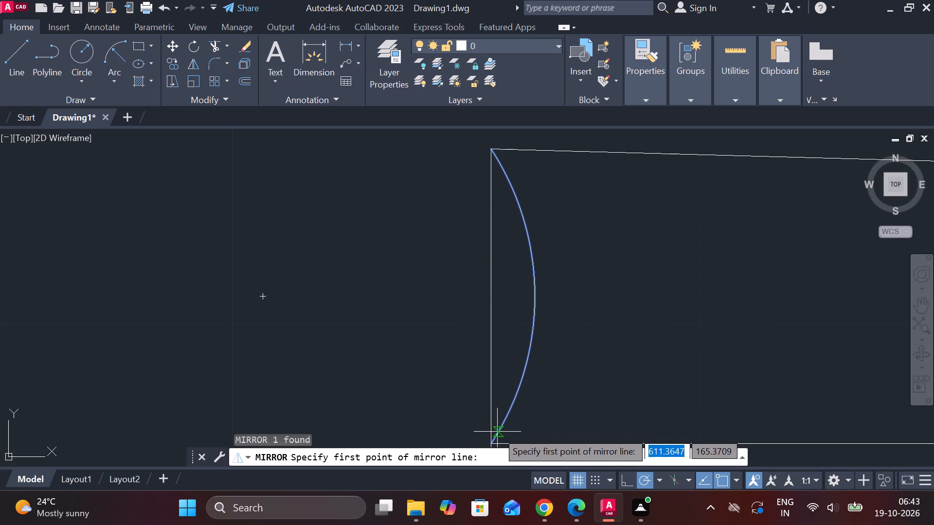
left_click(492, 438)
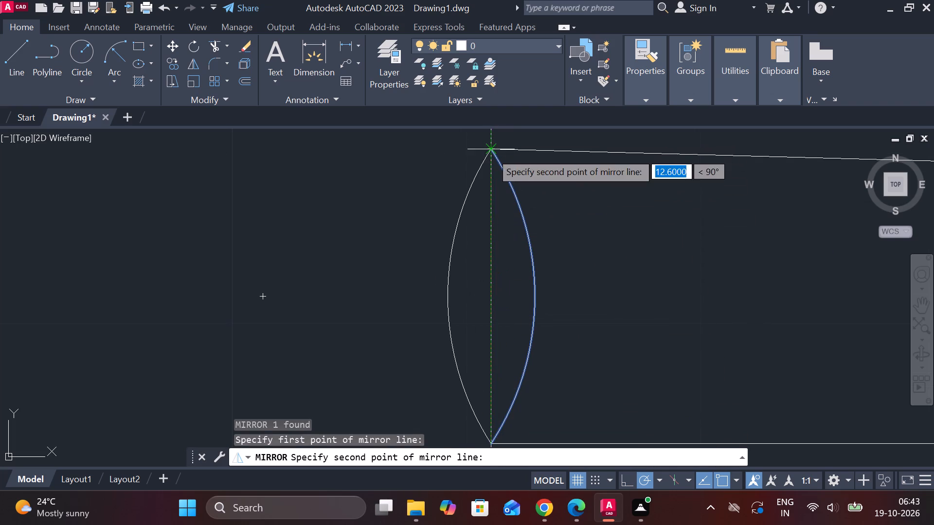
left_click(491, 152)
left_click_drag(519, 210, 491, 152)
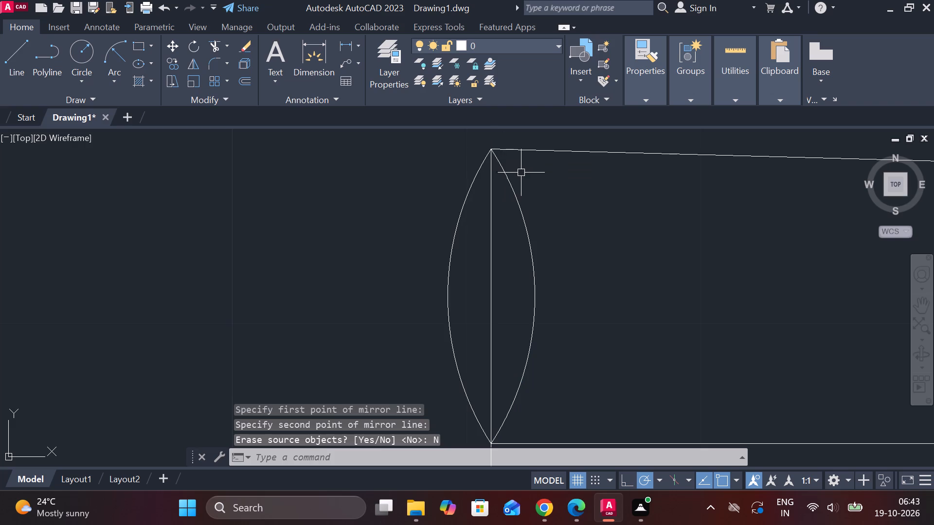
Copy the outward-bulging arc to the lower half of the large end, from the axis down to the lower corner.
middle_click_drag(560, 306, 551, 129)
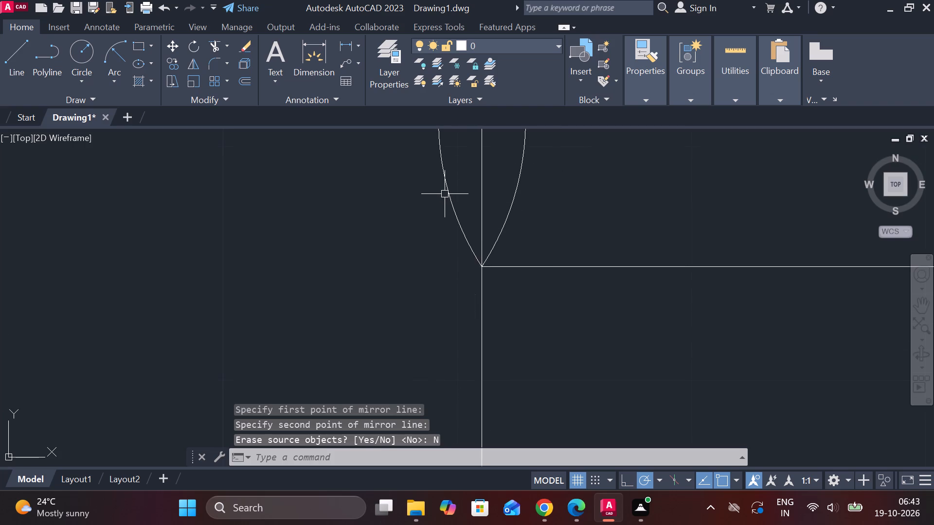
left_click(446, 193)
key("v")
key("BackSpace")
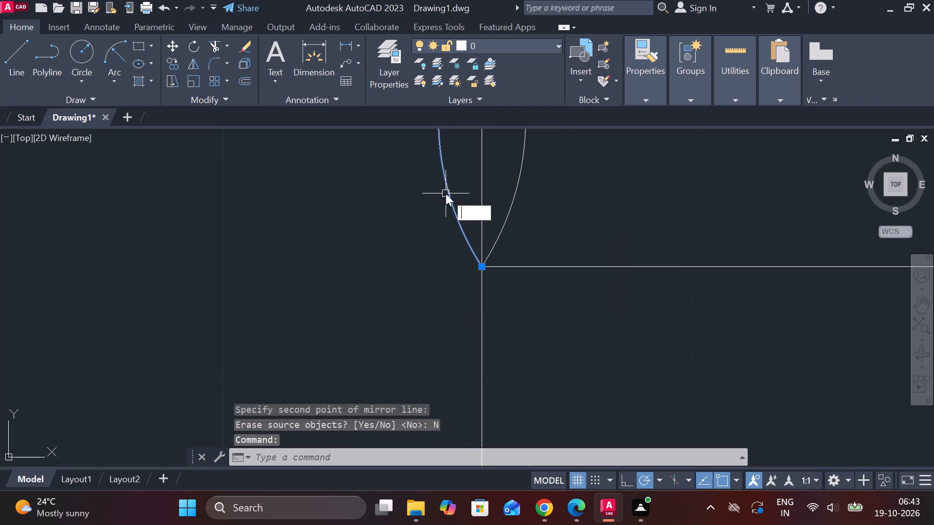
type("co")
key("Return")
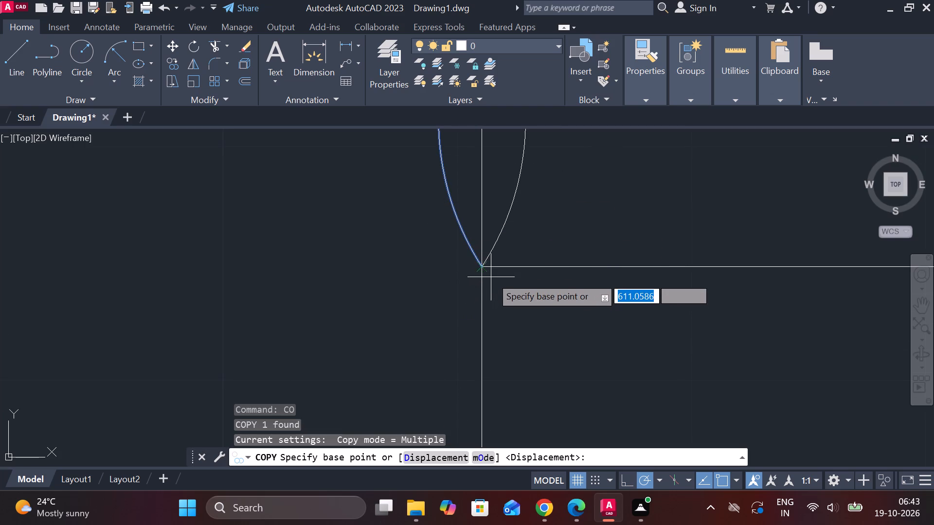
left_click(481, 262)
scroll(482, 278, "down", 3)
middle_click_drag(483, 304, 480, 244)
scroll(473, 263, "up", 2)
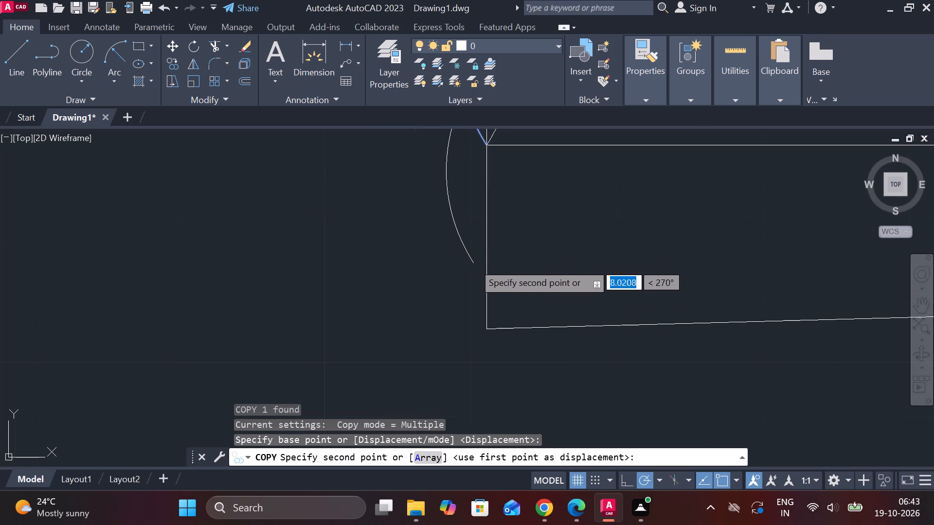
left_click(486, 327)
key("Escape")
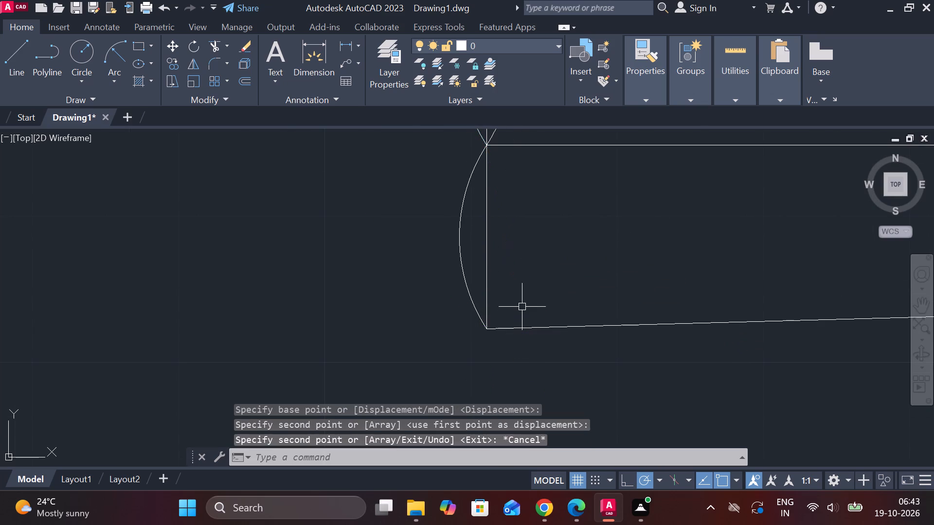
Trim away both halves of the straight vertical line at the pin's large end, leaving only the break-line arcs.
type("tr")
key("space")
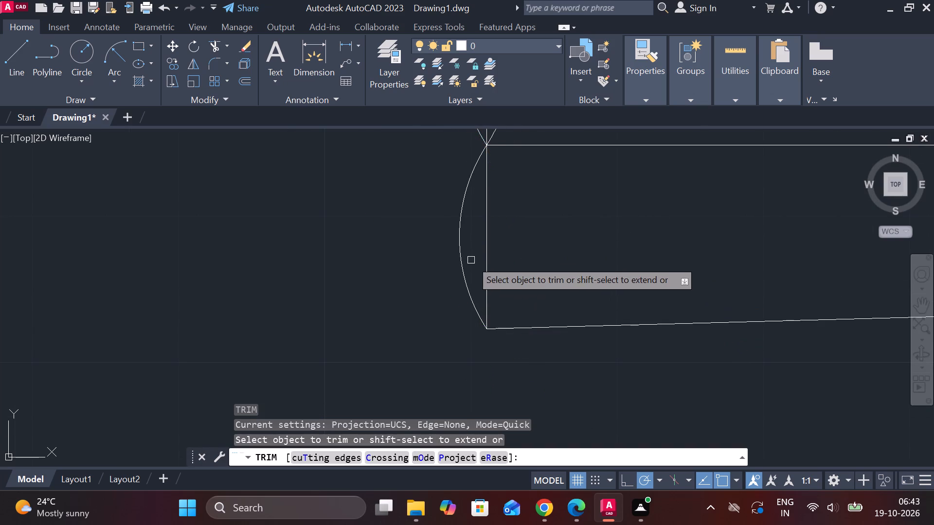
left_click(488, 240)
middle_click_drag(490, 248, 427, 478)
left_click(423, 289)
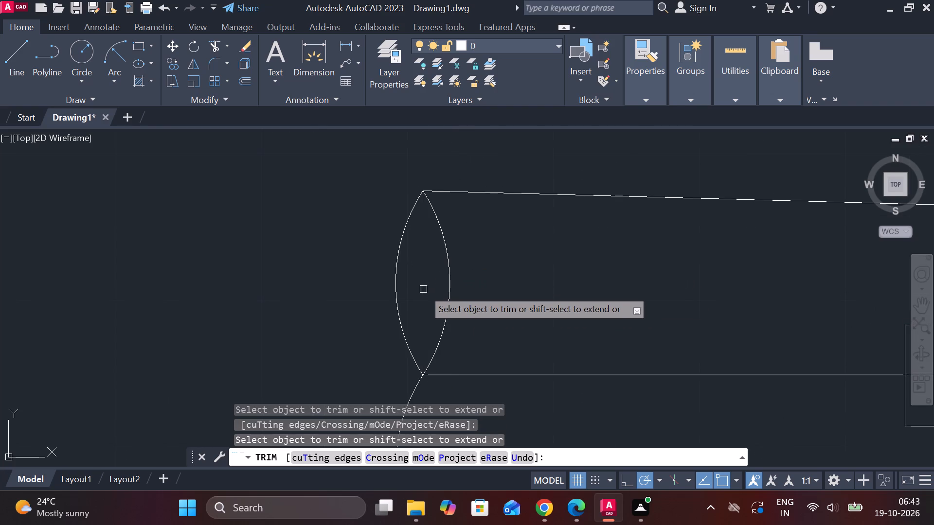
scroll(434, 288, "down", 1)
scroll(516, 290, "down", 2)
middle_click_drag(513, 290, 504, 290)
key("Escape")
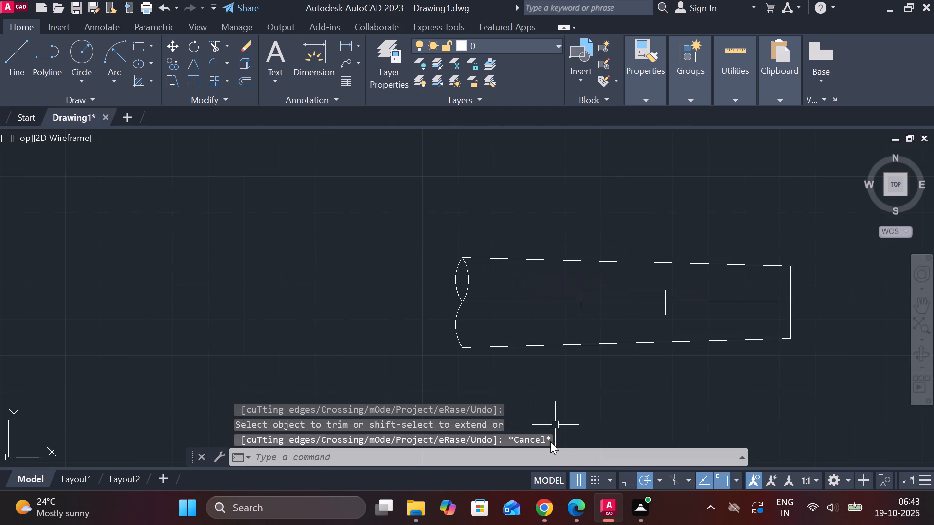
Copy the complete pin view, including its slot and break-line arcs, to a position directly above the original.
middle_click_drag(549, 353, 543, 353)
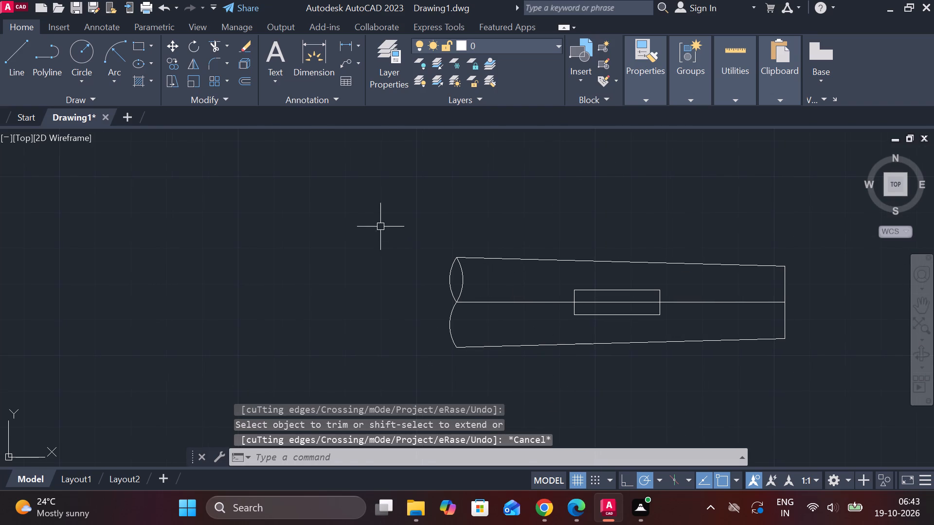
left_click_drag(379, 226, 385, 227)
left_click(815, 381)
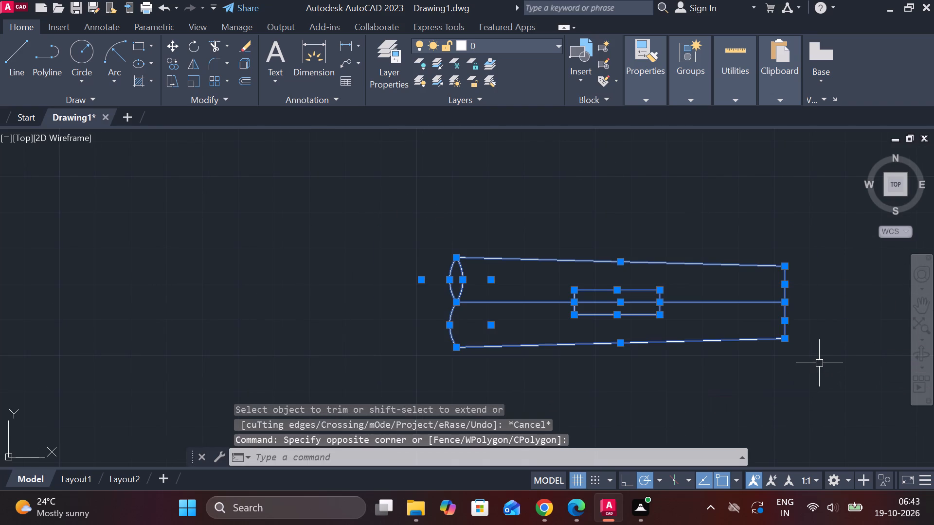
key("c")
key("o")
key("Return")
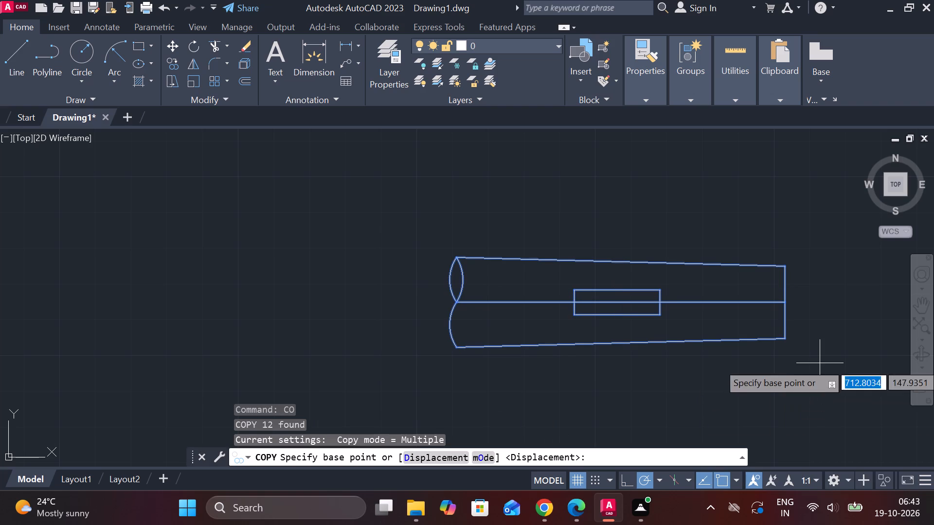
left_click(617, 288)
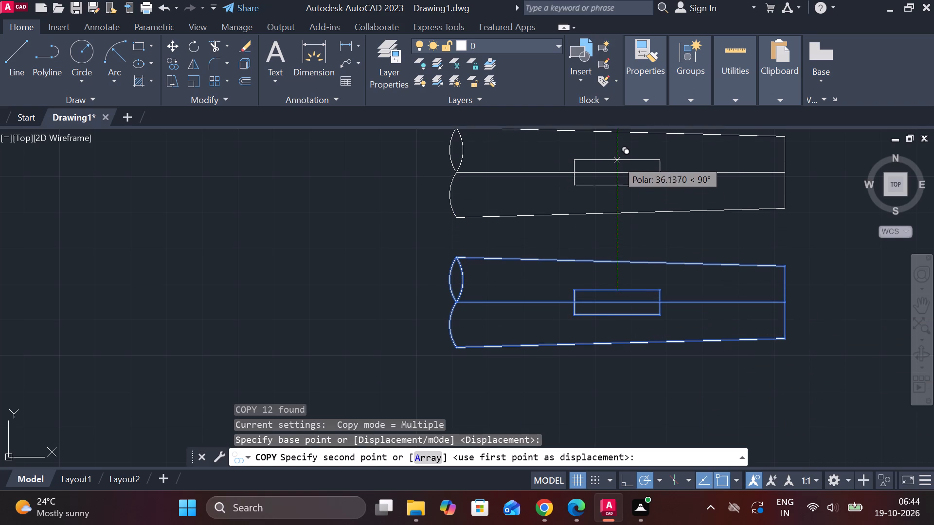
left_click(617, 155)
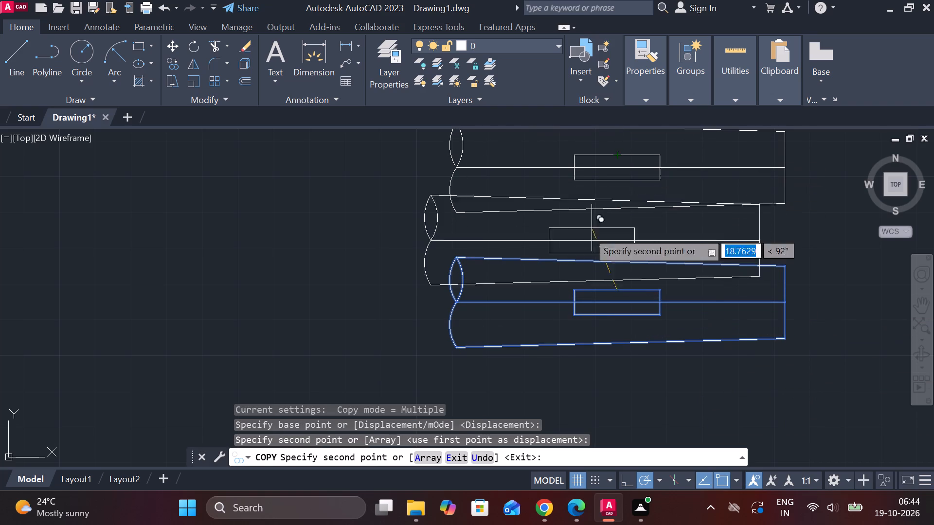
key("Escape")
In the upper pin view, stretch the slot's vertical line nearer the broken end past both tapered edges.
middle_click_drag(636, 230, 585, 319)
scroll(522, 258, "up", 1)
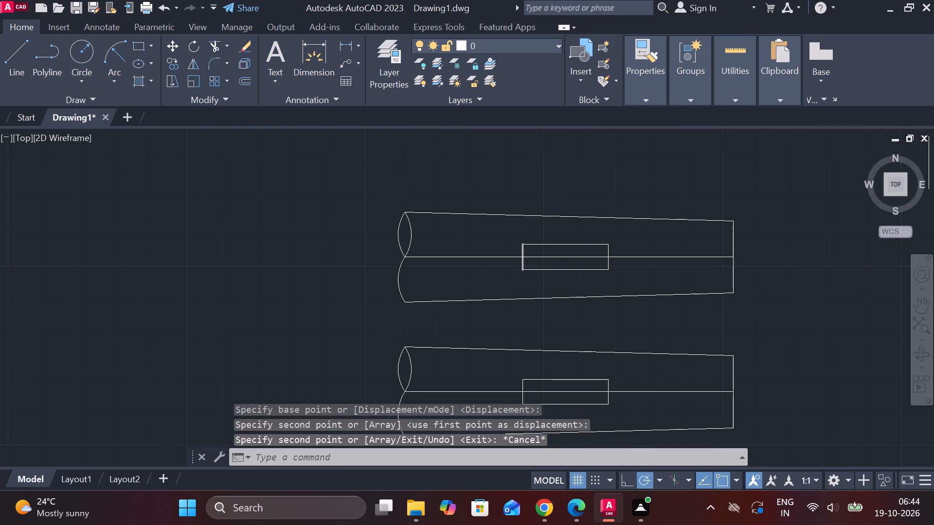
left_click(522, 250)
left_click(521, 236)
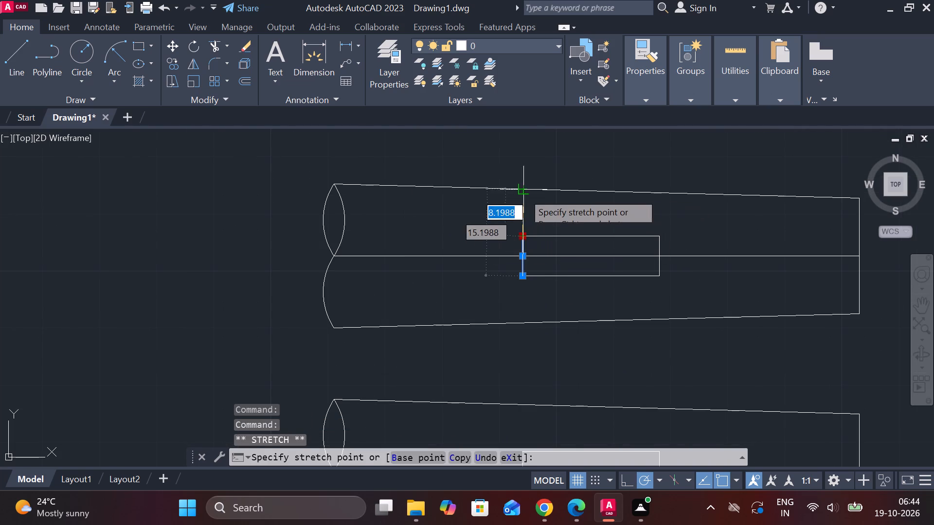
left_click(521, 162)
key("Escape")
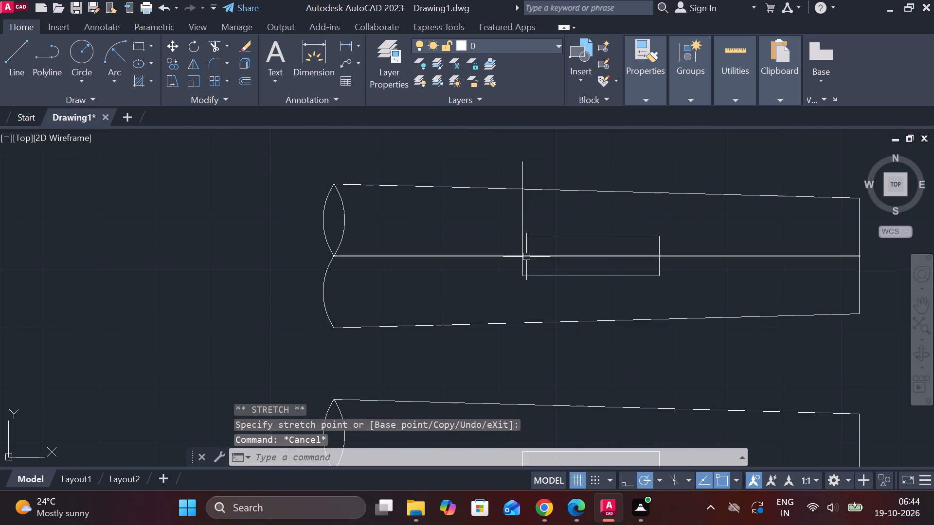
left_click(522, 248)
left_click(522, 278)
left_click(522, 356)
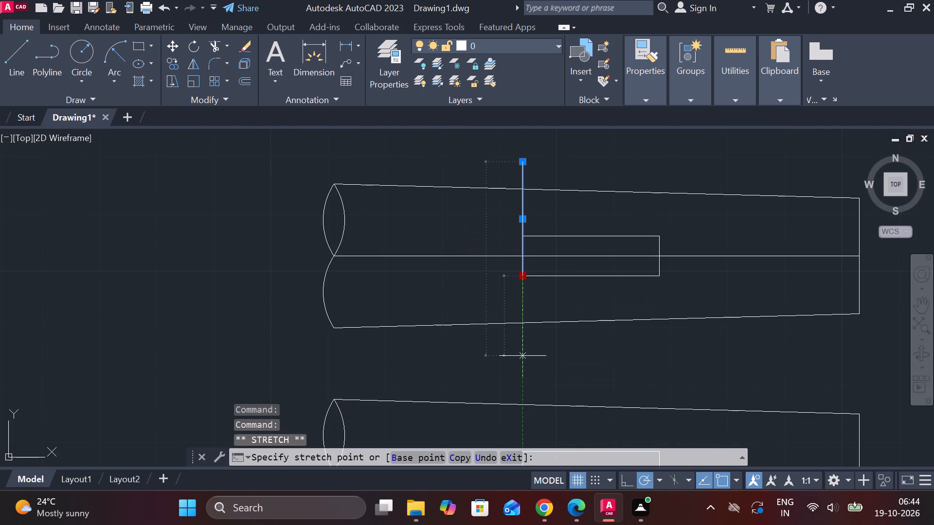
key("Escape")
Lengthen the upper view's slot line nearer the small end so it also extends past both tapered edges.
left_click(660, 245)
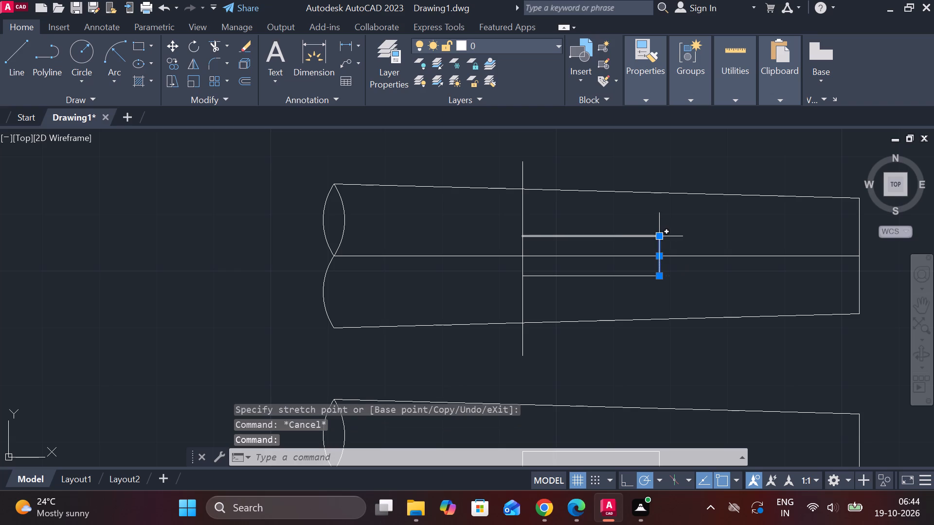
left_click(698, 271)
left_click(681, 154)
key("Escape")
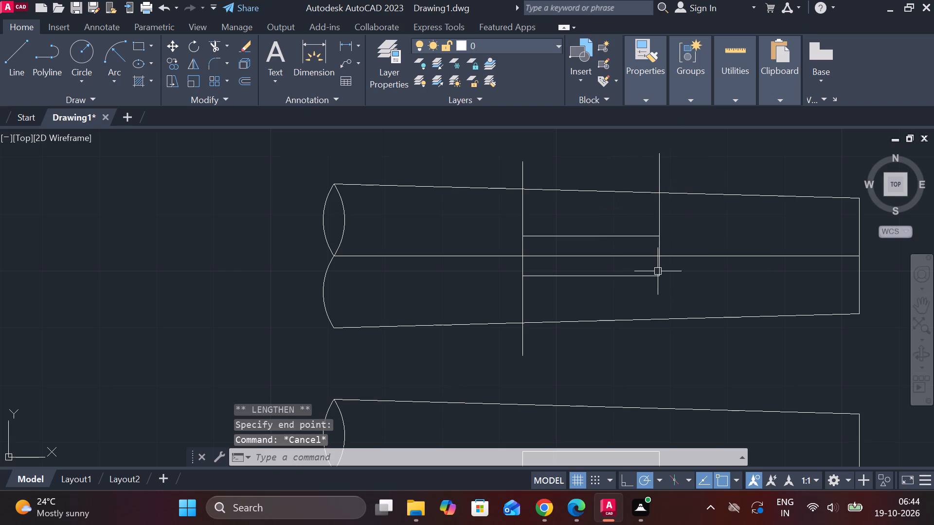
left_click(658, 248)
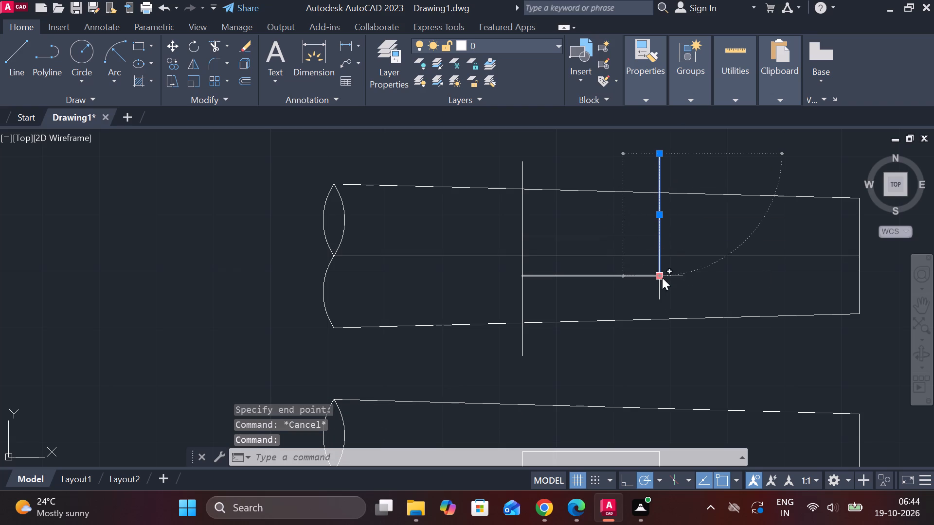
left_click(684, 314)
left_click(677, 361)
key("Escape")
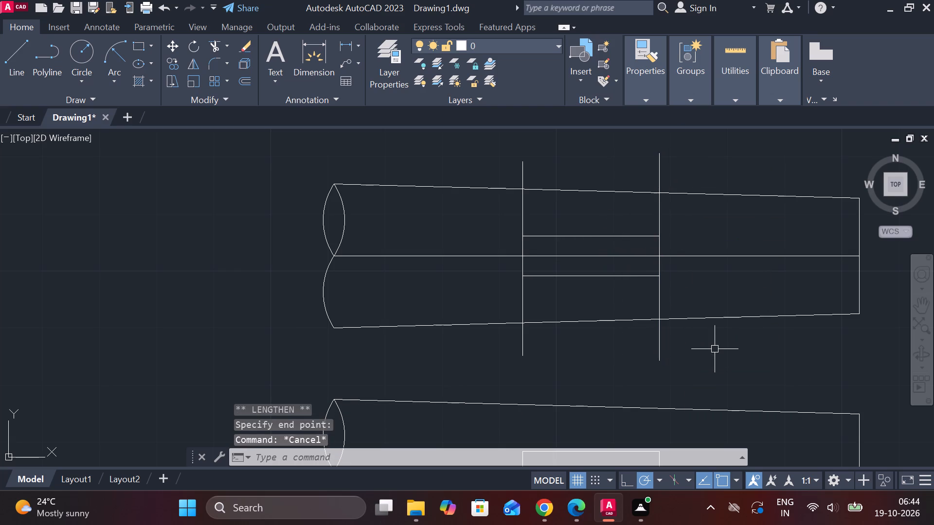
Trim the two vertical lines back to the tapered edges and remove the slot's two horizontal lines in the upper view.
type("tr")
key("space")
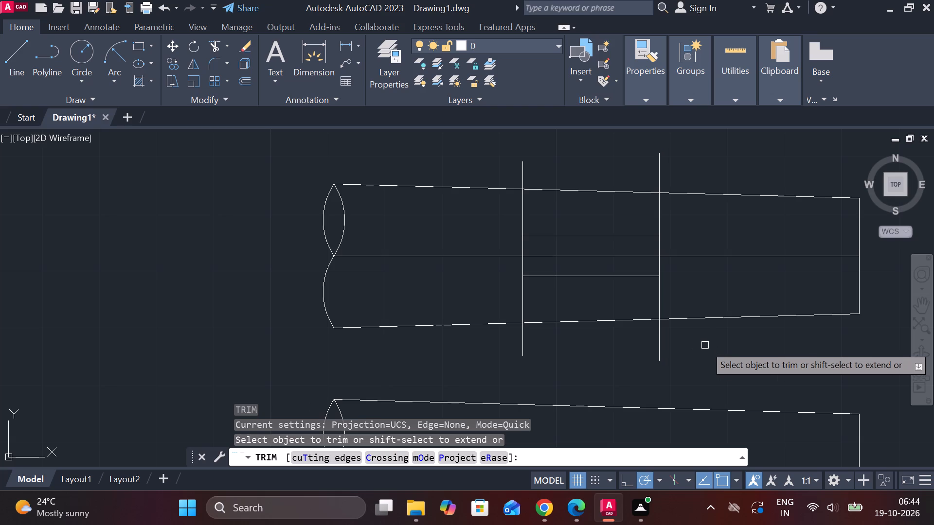
left_click_drag(689, 343, 498, 340)
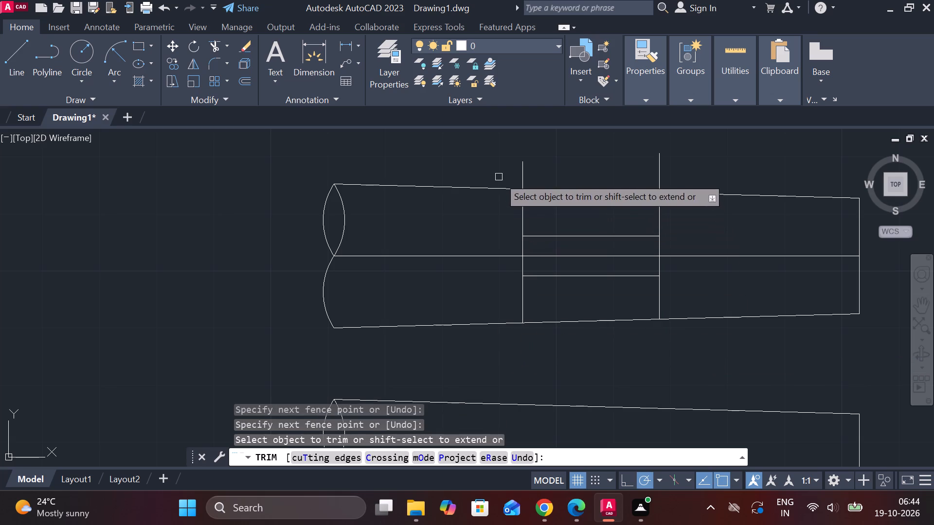
left_click_drag(499, 174, 732, 169)
left_click(627, 238)
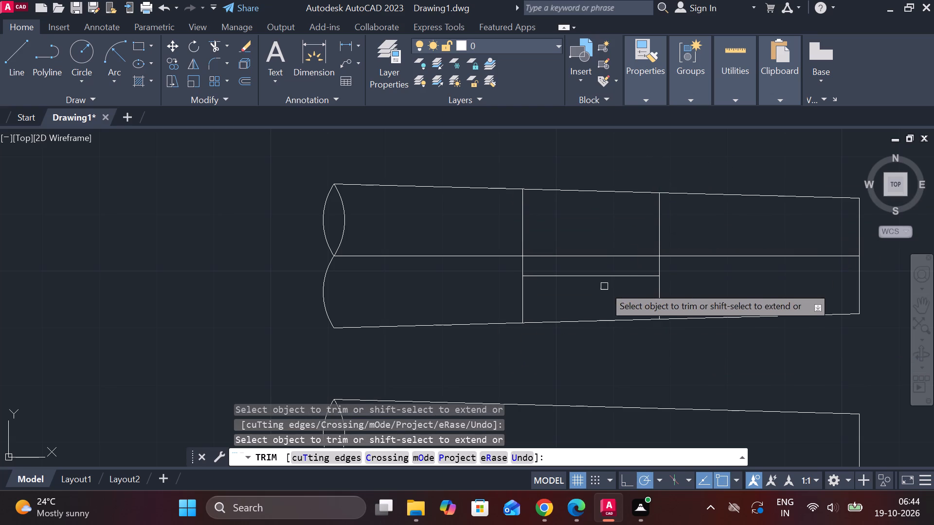
left_click(589, 272)
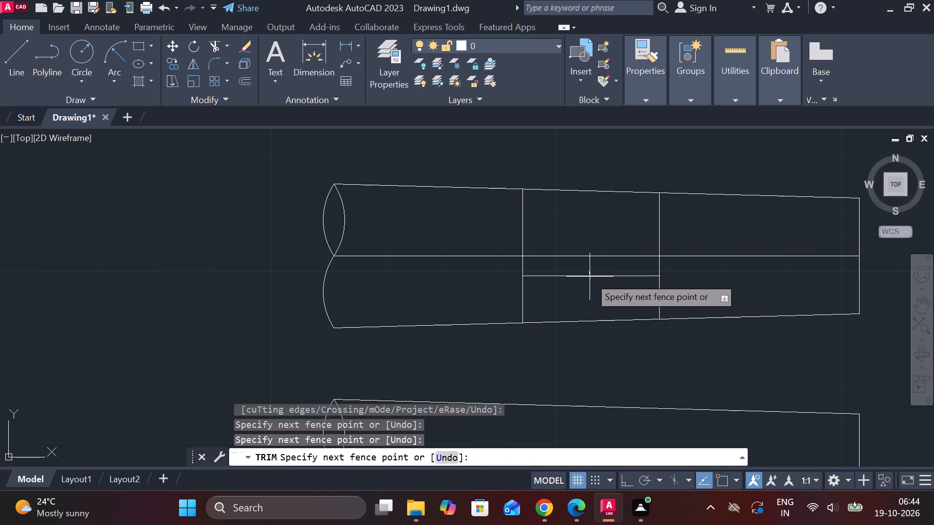
left_click(590, 280)
scroll(680, 305, "down", 1)
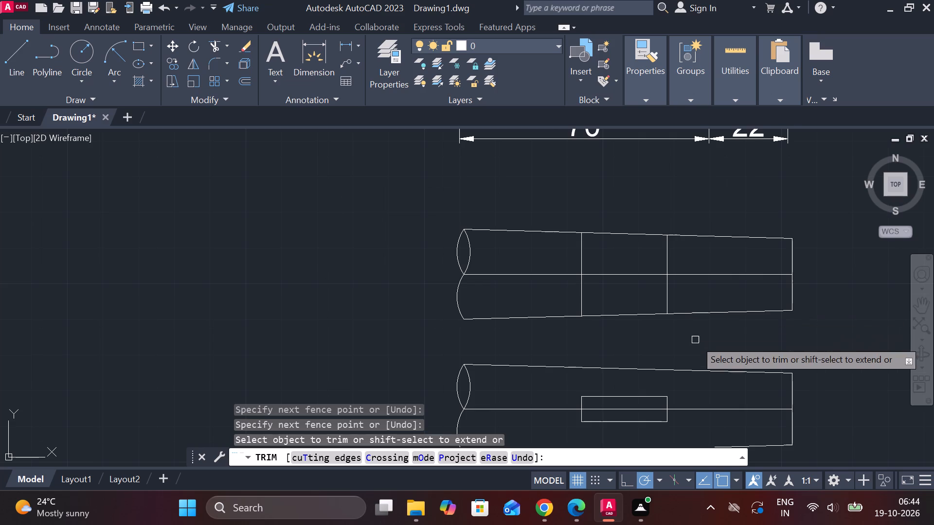
middle_click_drag(691, 340, 631, 283)
key("Escape")
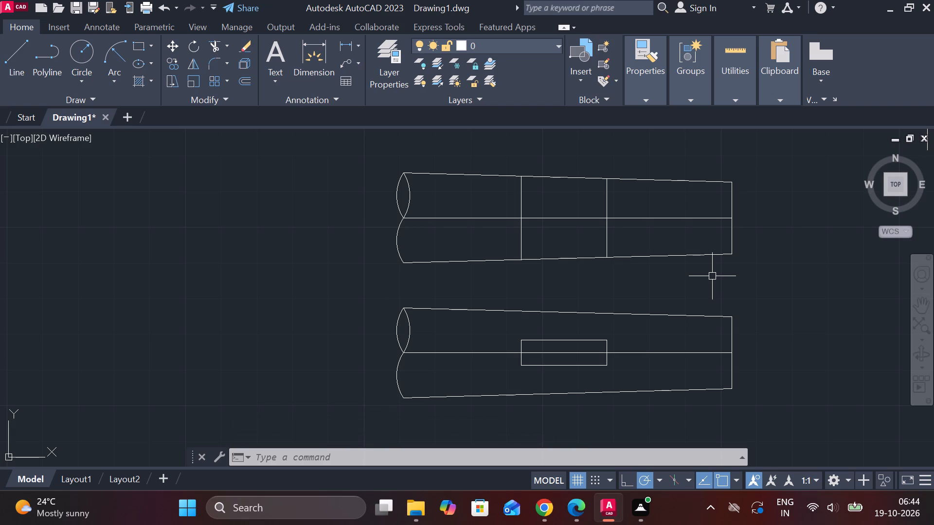
Join the two halves of the vertical small-end line in the lower pin view into one line.
middle_click_drag(736, 310, 728, 310)
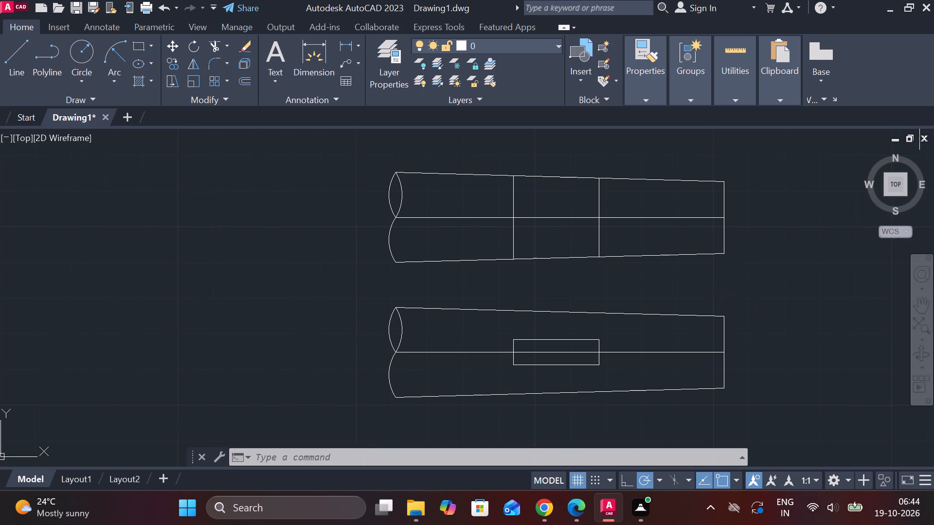
scroll(728, 310, "up", 1)
middle_click_drag(753, 346, 708, 318)
left_click(677, 328)
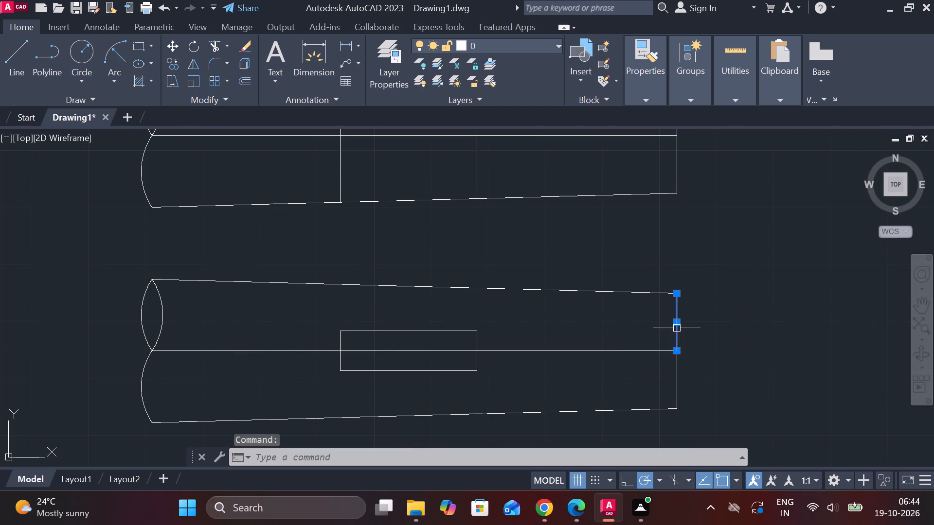
left_click(678, 363)
key("j")
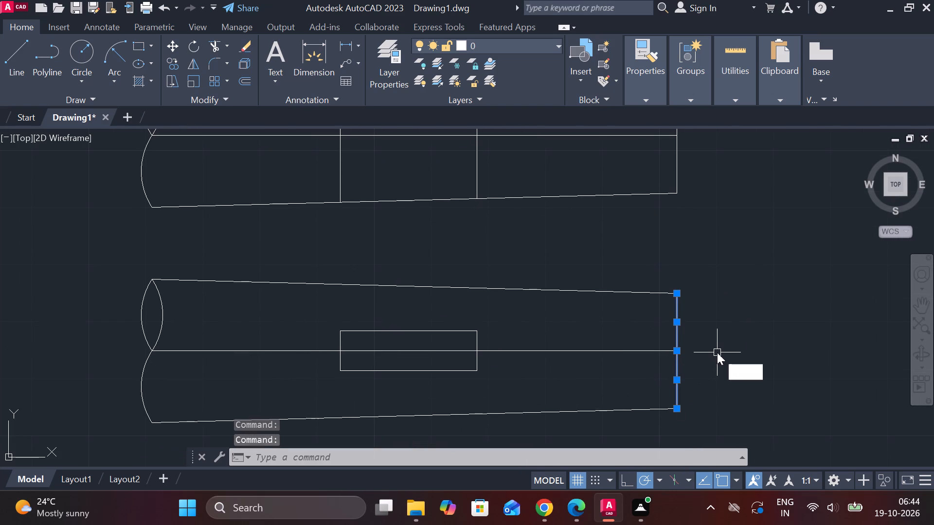
key("Return")
Join the two halves of the vertical small-end line in the upper pin view into one line.
left_click(674, 158)
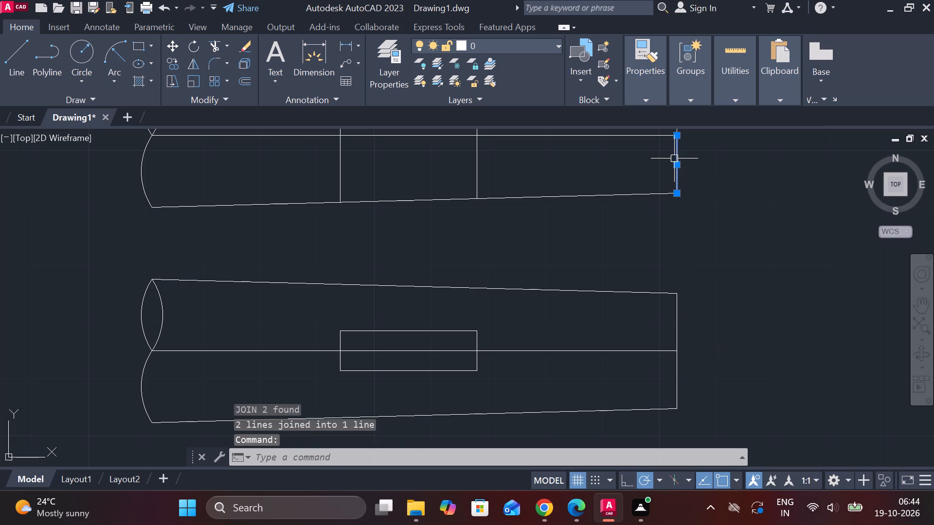
middle_click_drag(732, 176, 717, 241)
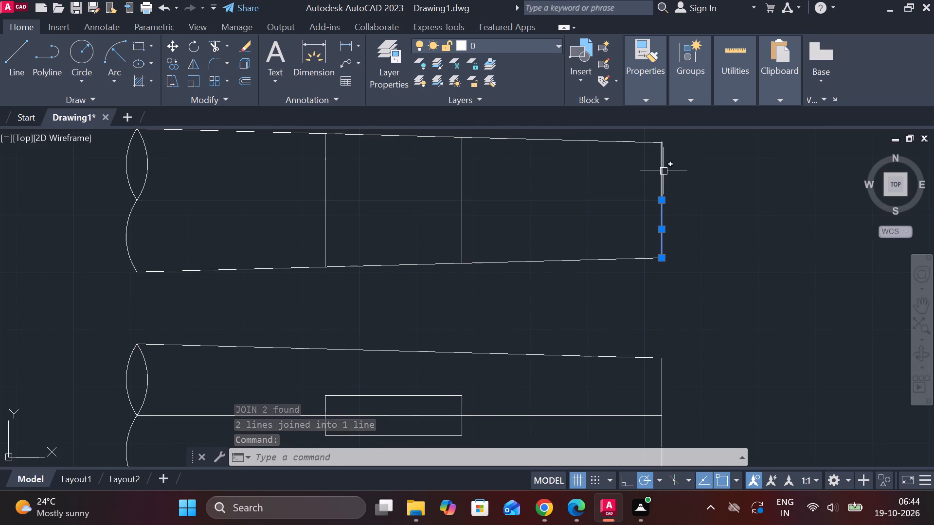
left_click(664, 171)
key("j")
key("Return")
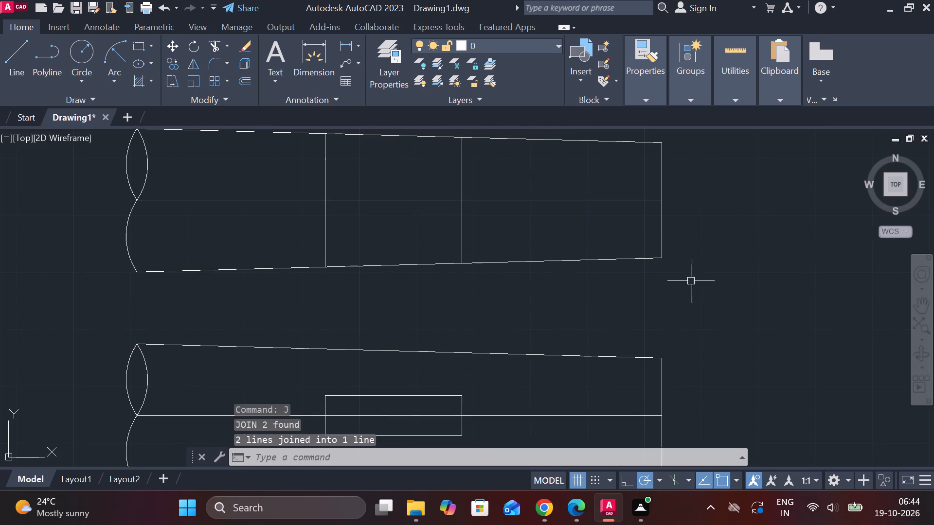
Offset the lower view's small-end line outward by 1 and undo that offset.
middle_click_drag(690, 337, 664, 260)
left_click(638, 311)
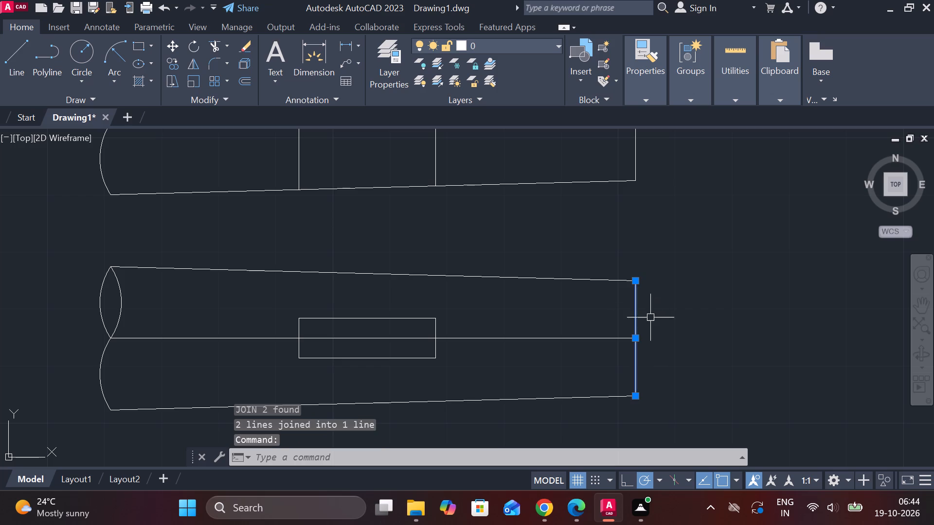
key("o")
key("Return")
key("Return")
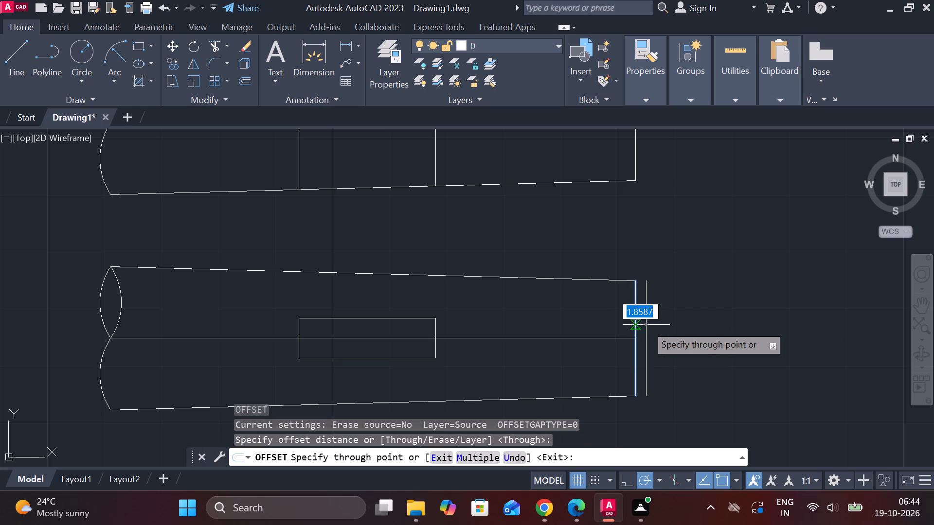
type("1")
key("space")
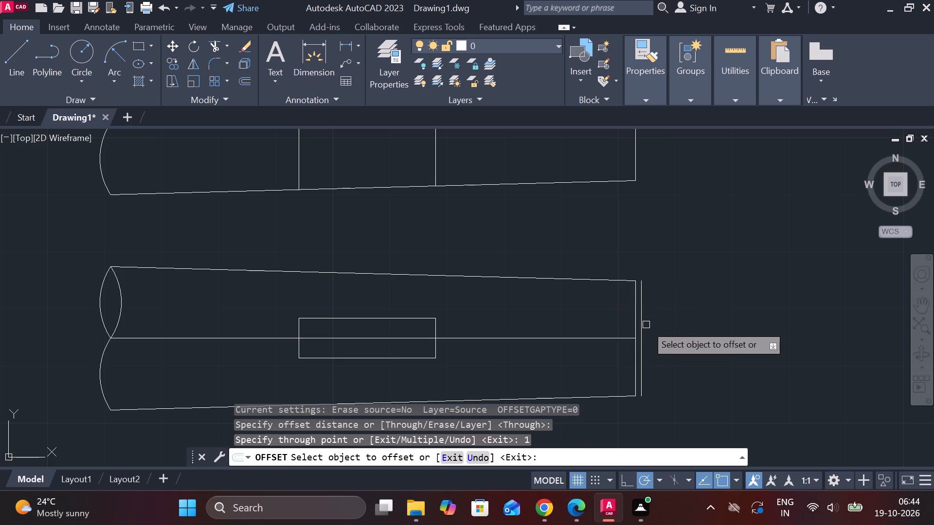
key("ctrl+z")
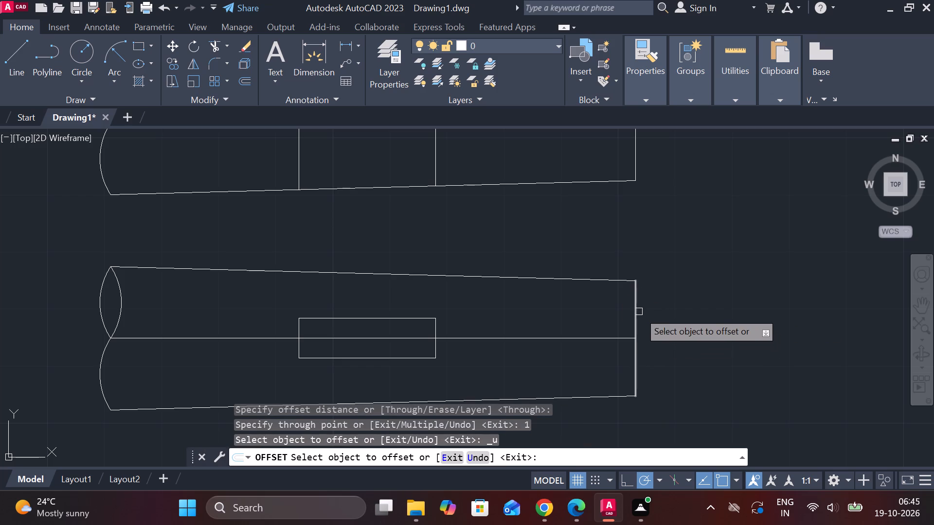
Offset the lower view's small-end line outward by 3.
left_click(639, 312)
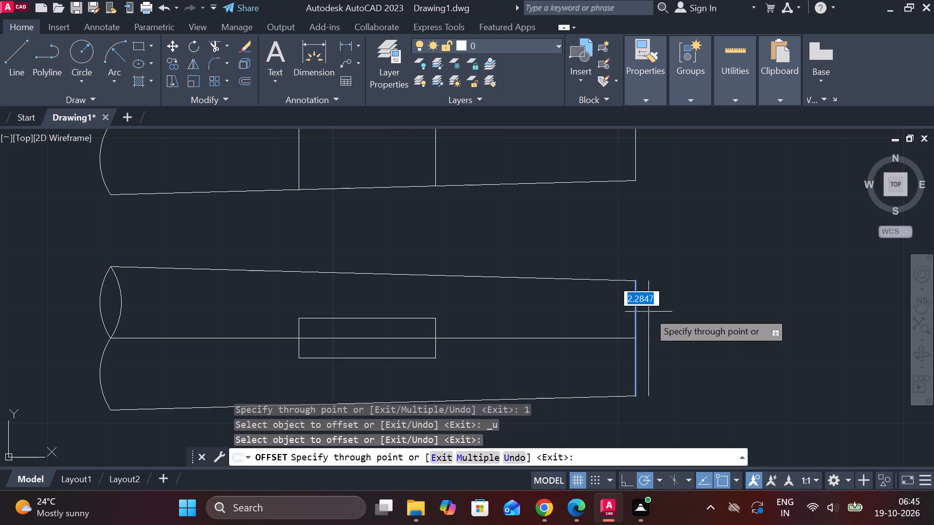
type("3")
key("space")
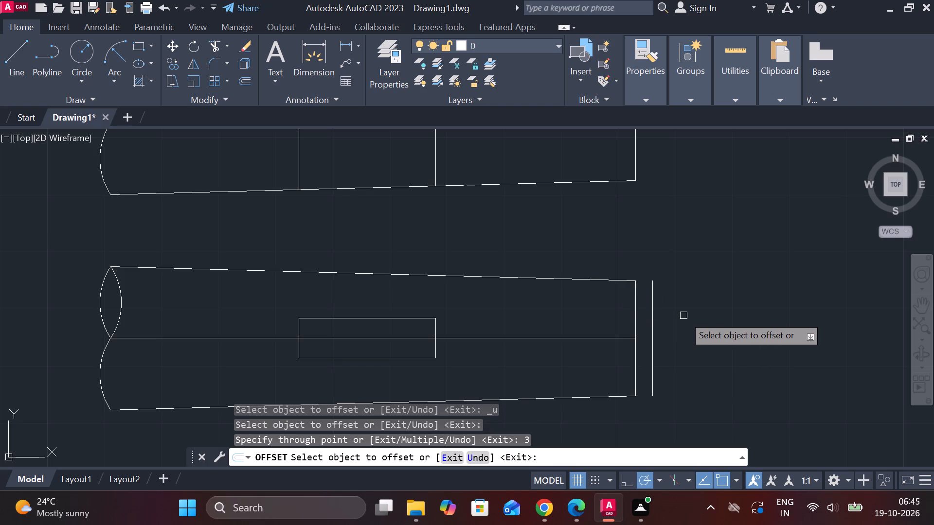
key("Escape")
Draw slanted chamfer lines from the lower view's two small-end corners inward toward the axis, crossing the offset line.
key("l")
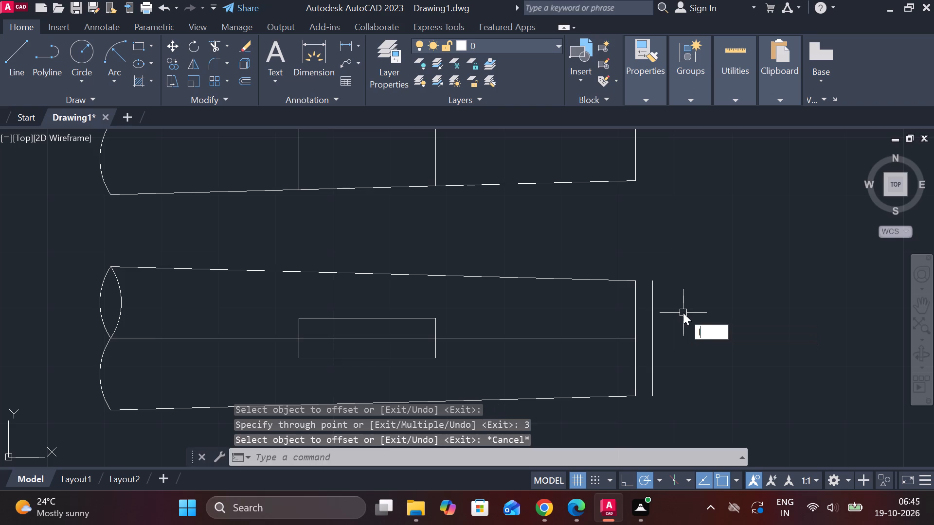
key("Return")
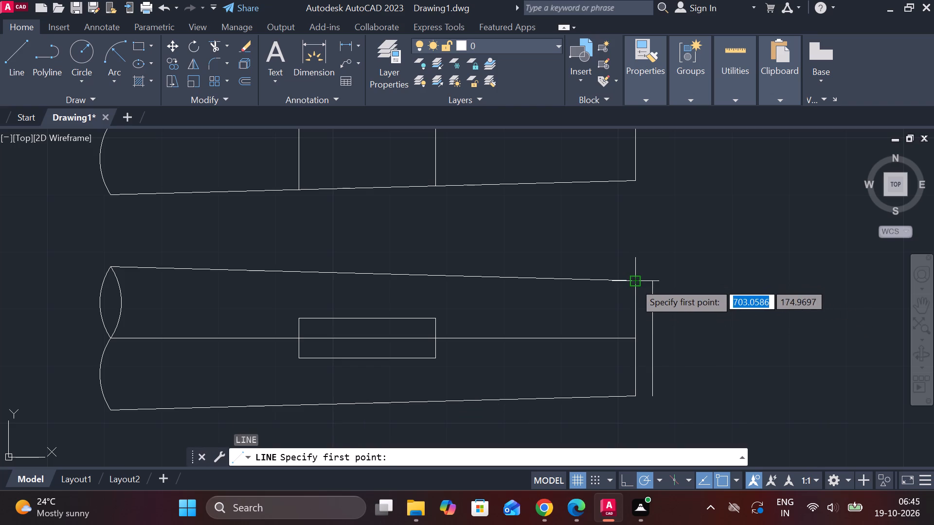
left_click(634, 282)
left_click(694, 335)
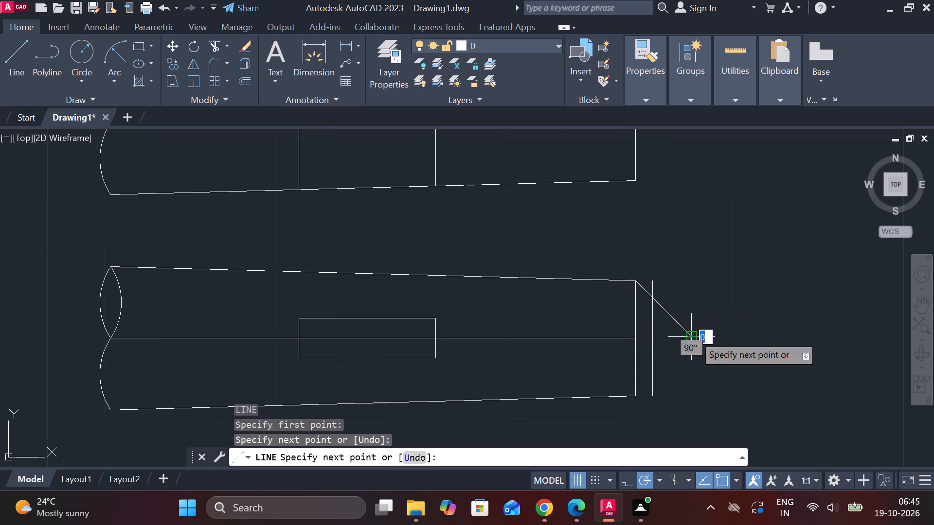
key("Escape")
key("space")
left_click(641, 396)
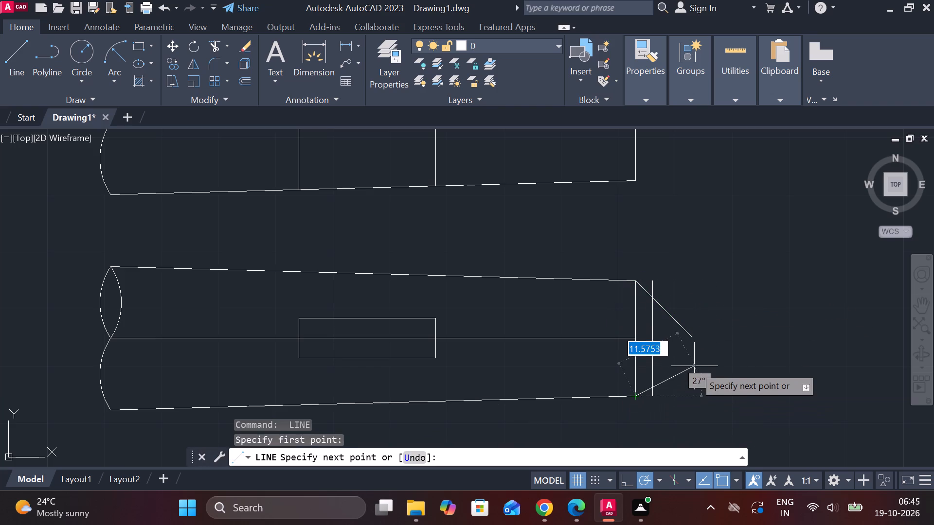
left_click(692, 348)
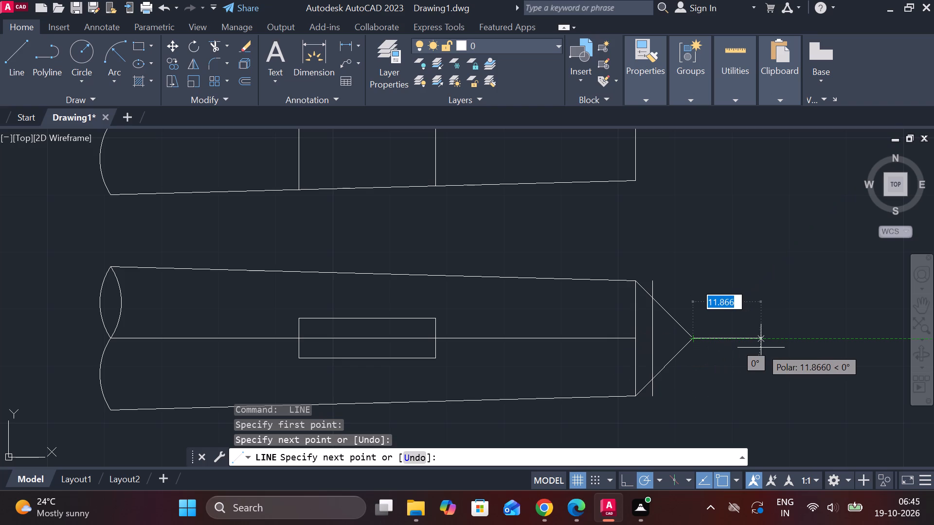
key("ctrl+z")
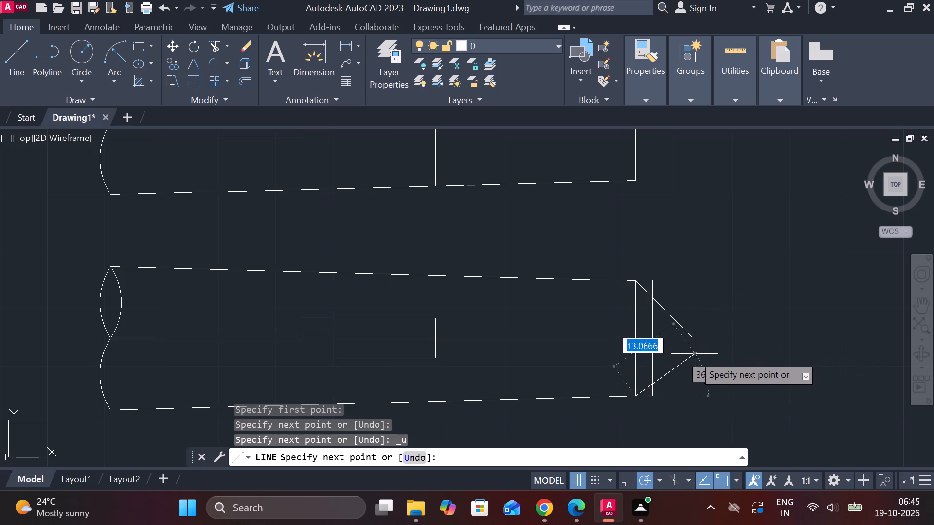
left_click(680, 358)
key("Escape")
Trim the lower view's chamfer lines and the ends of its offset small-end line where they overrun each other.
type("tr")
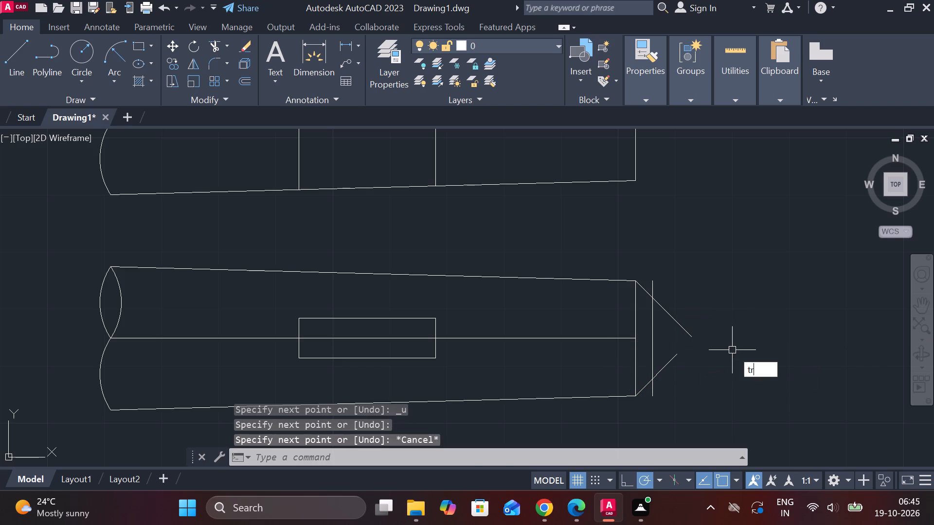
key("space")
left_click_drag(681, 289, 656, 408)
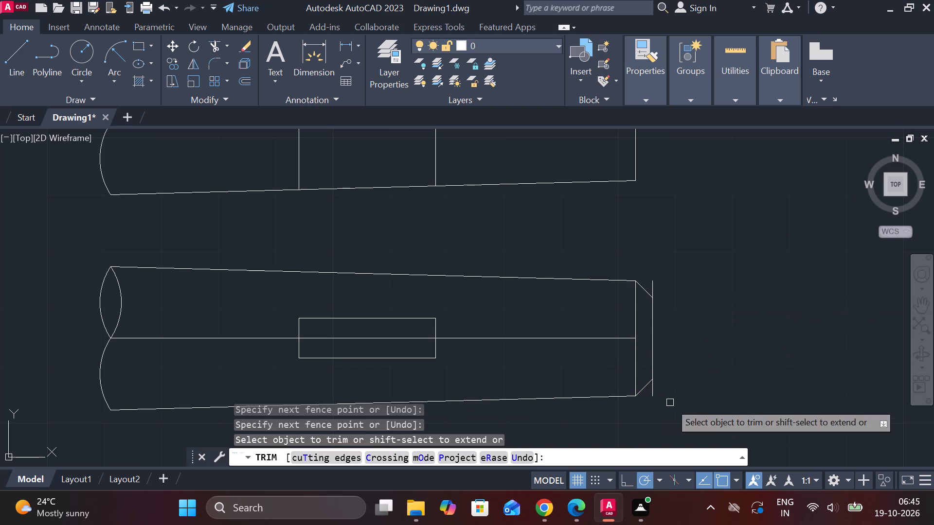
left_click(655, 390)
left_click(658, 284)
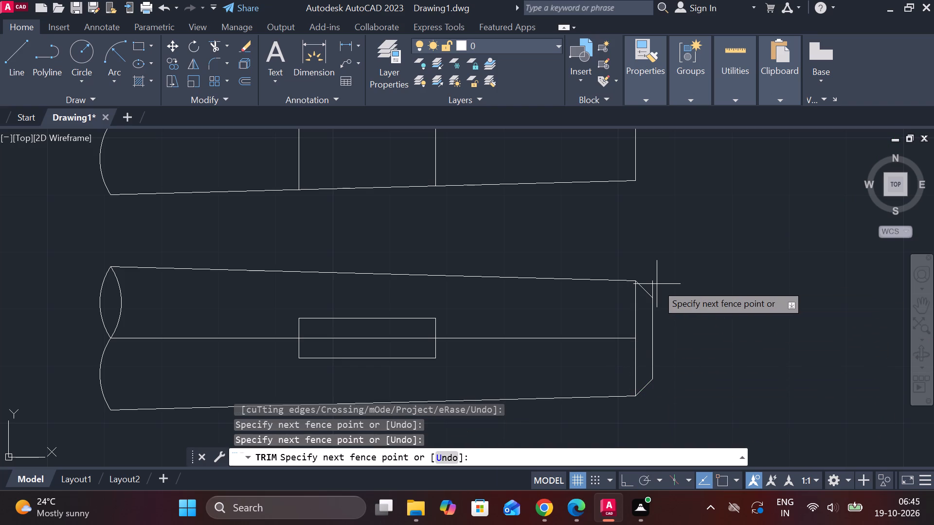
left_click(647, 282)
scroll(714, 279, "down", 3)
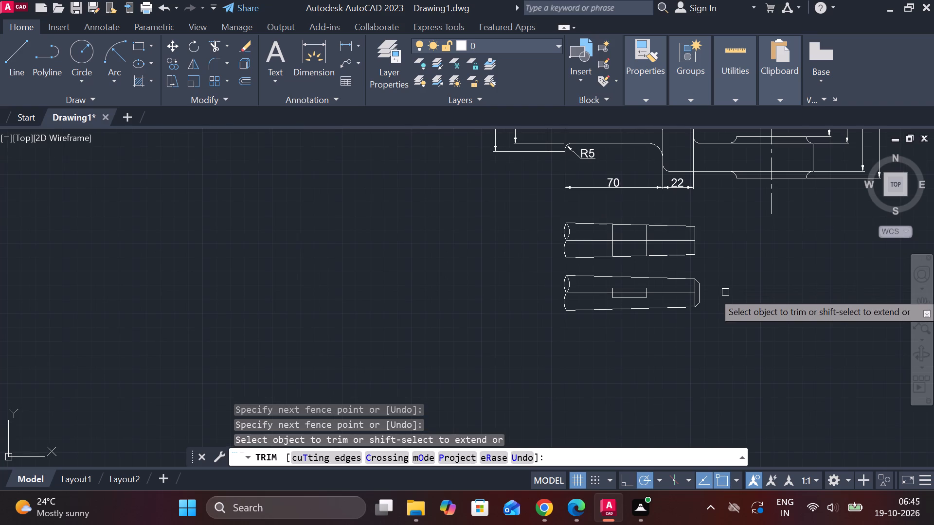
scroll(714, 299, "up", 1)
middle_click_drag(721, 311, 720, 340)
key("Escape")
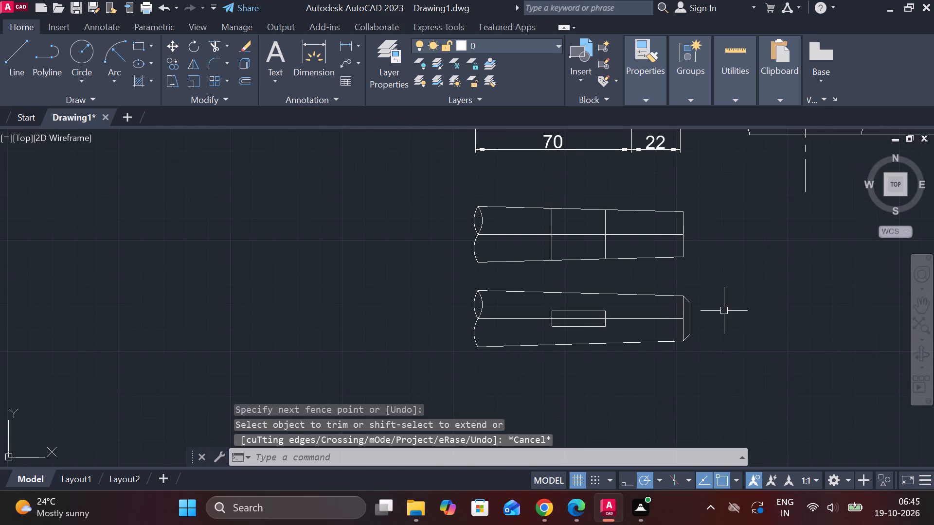
Offset the upper pin view's vertical small-end line outward by 2.
scroll(700, 249, "up", 2)
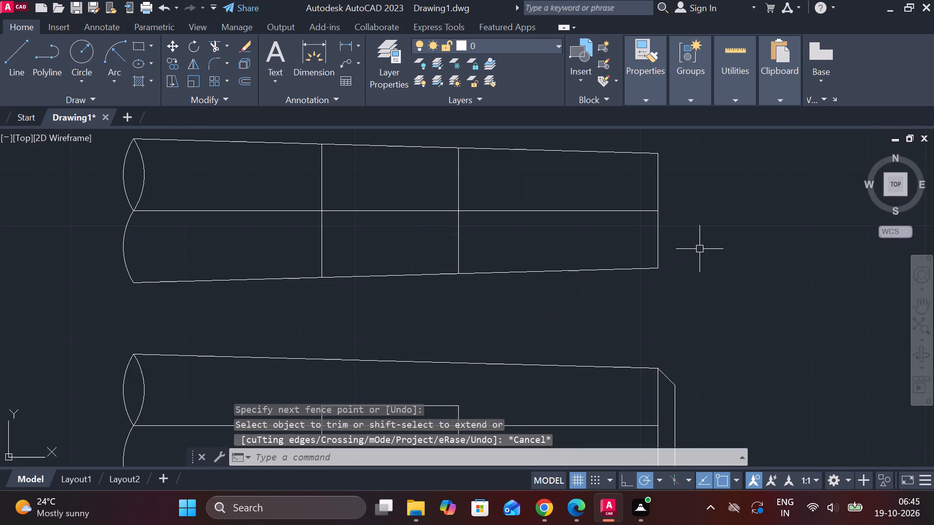
middle_click_drag(688, 283, 680, 307)
key("o")
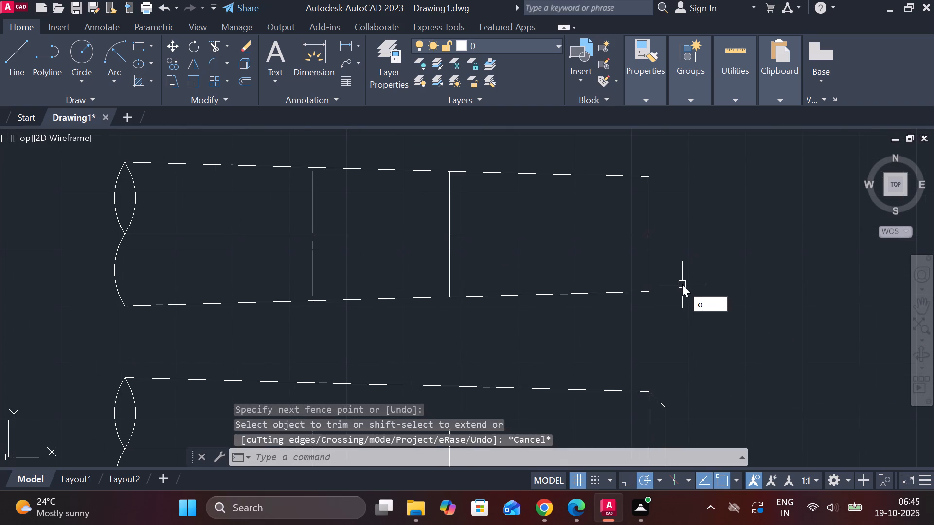
key("Return")
key("Return")
left_click(648, 261)
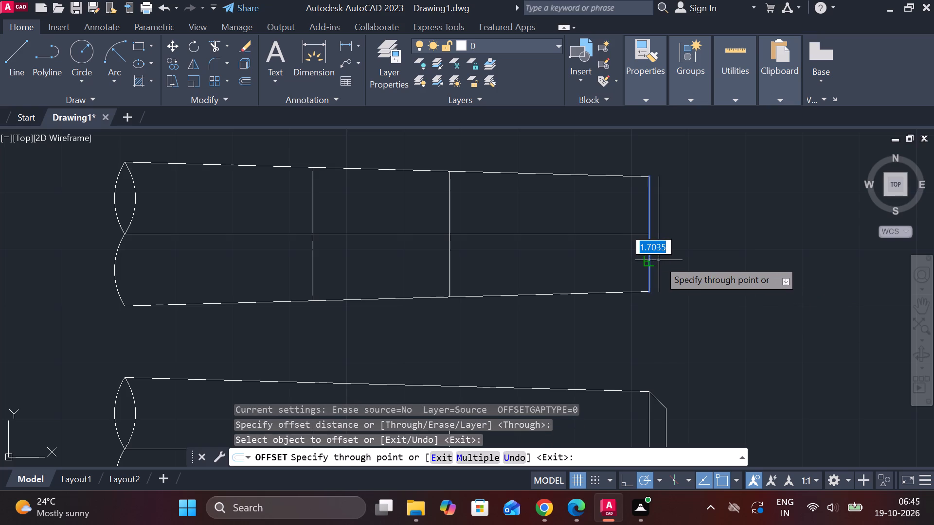
type("2")
key("space")
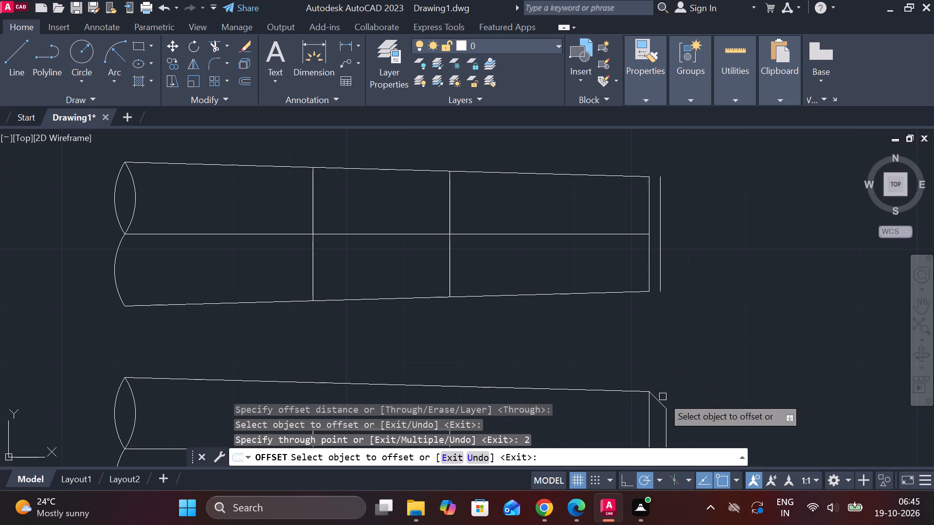
middle_click_drag(696, 360, 686, 219)
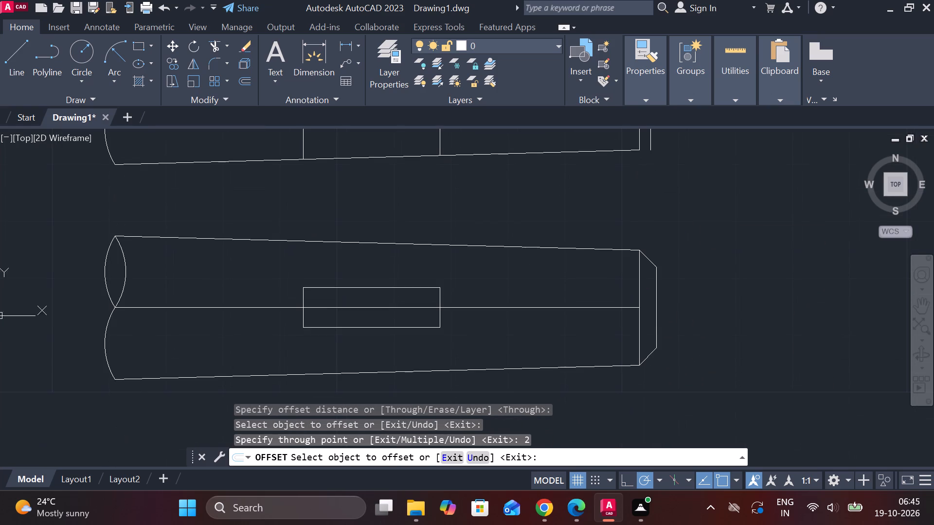
scroll(690, 230, "down", 2)
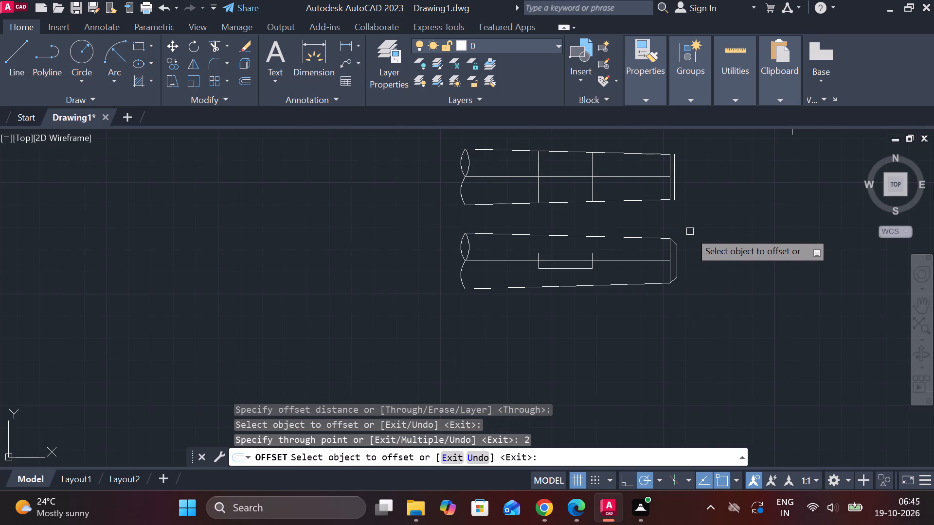
middle_click_drag(685, 311, 683, 317)
middle_click_drag(679, 241, 670, 305)
scroll(679, 225, "up", 2)
key("Escape")
Draw 45° chamfer lines from the upper view's two small-end corners inward toward the axis, crossing the offset line.
key("l")
key("Return")
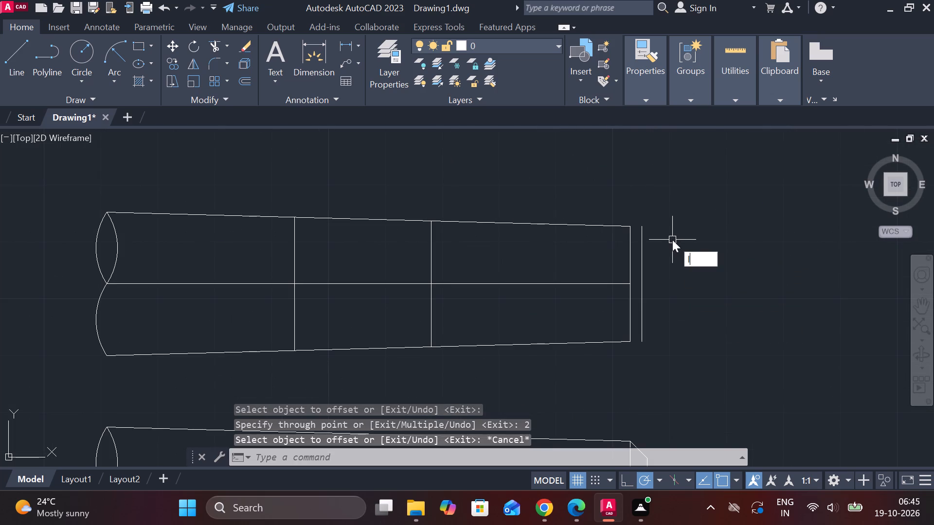
left_click(635, 230)
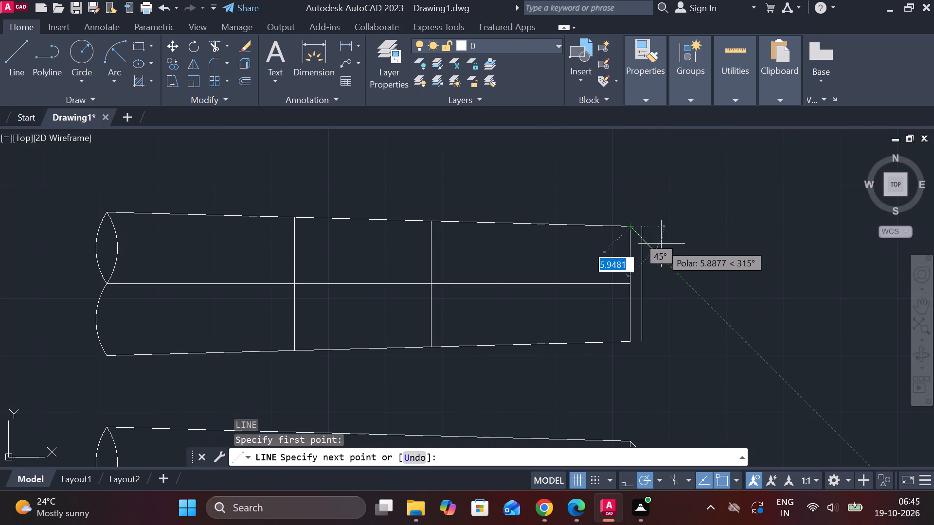
left_click(661, 244)
key("Escape")
key("space")
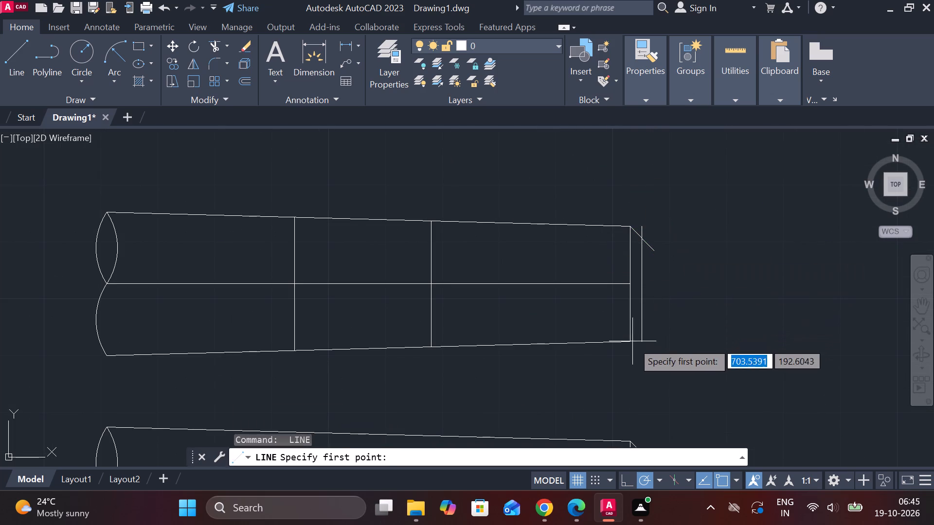
left_click(630, 342)
left_click(671, 303)
key("Escape")
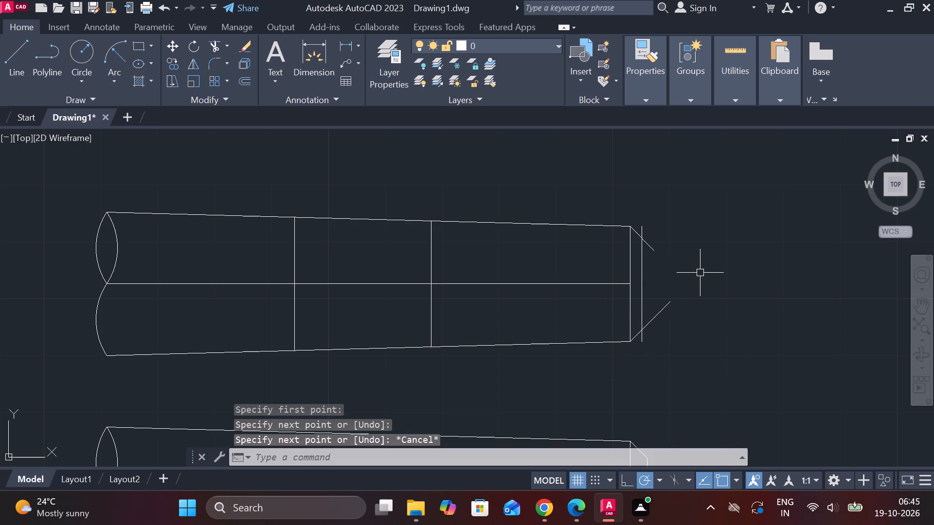
Trim the upper view's chamfer lines and the offset line's ends at their intersections to form the chamfered small end.
type("tr")
key("space")
left_click(662, 314)
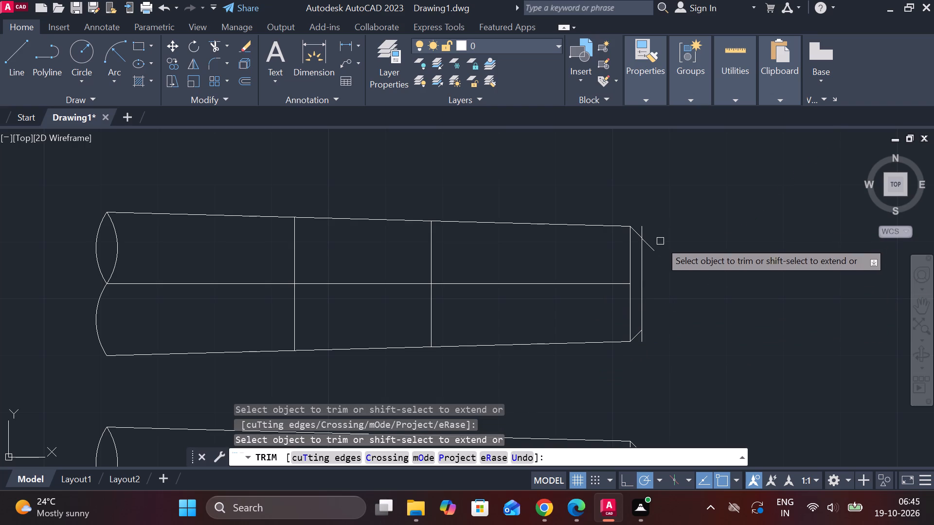
left_click(648, 248)
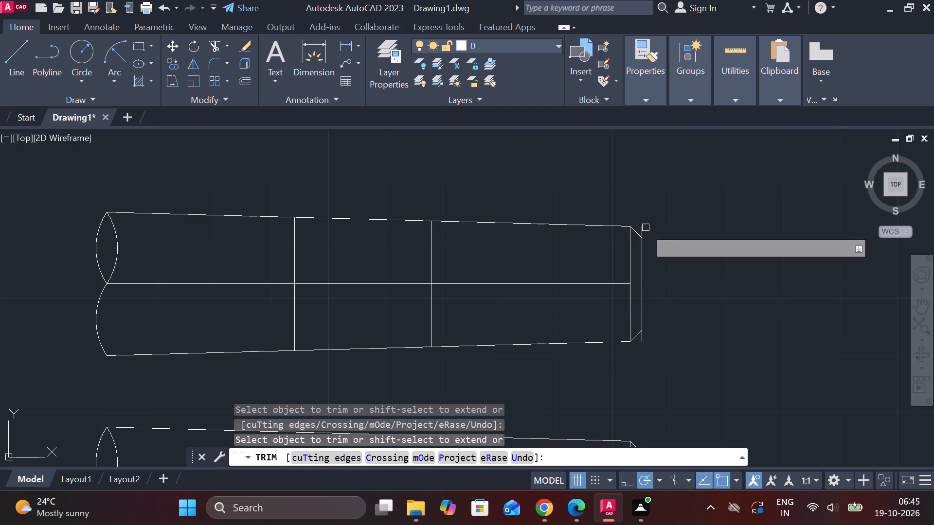
left_click(640, 228)
left_click(644, 336)
scroll(675, 339, "down", 1)
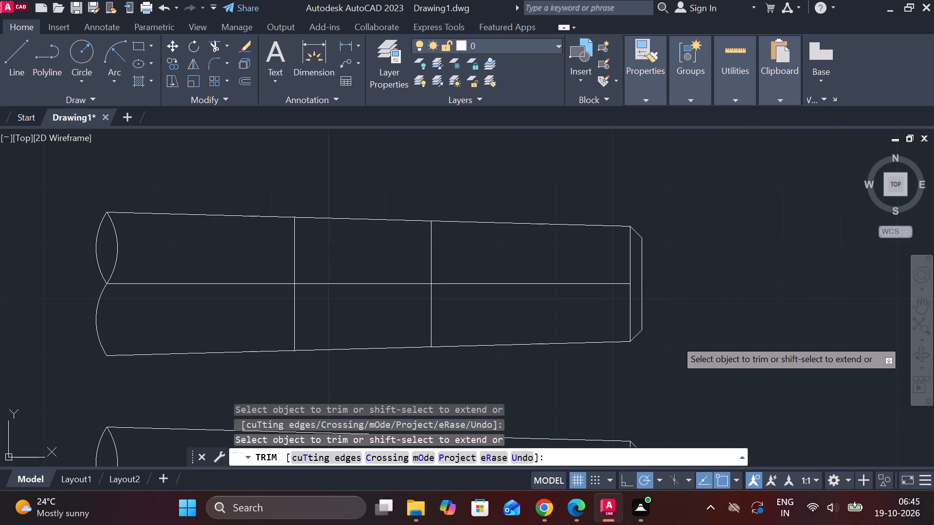
middle_click_drag(673, 341, 655, 197)
key("Escape")
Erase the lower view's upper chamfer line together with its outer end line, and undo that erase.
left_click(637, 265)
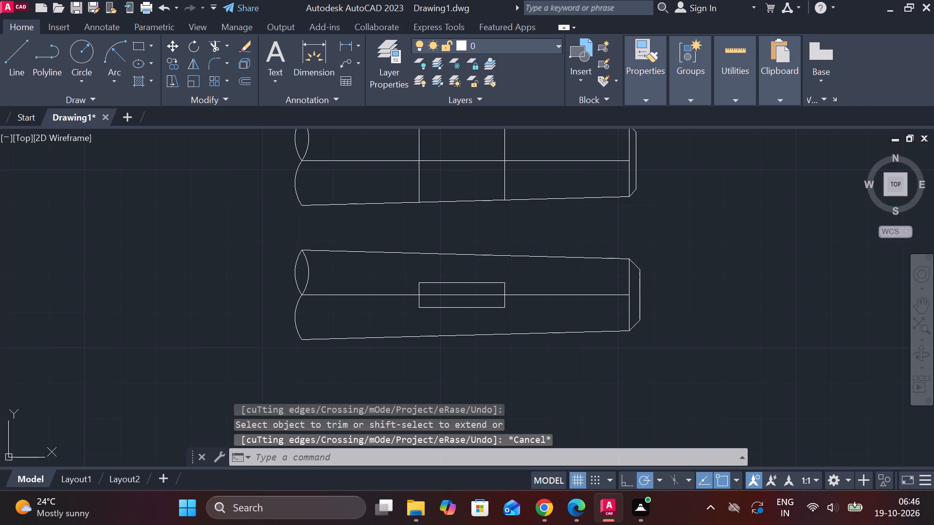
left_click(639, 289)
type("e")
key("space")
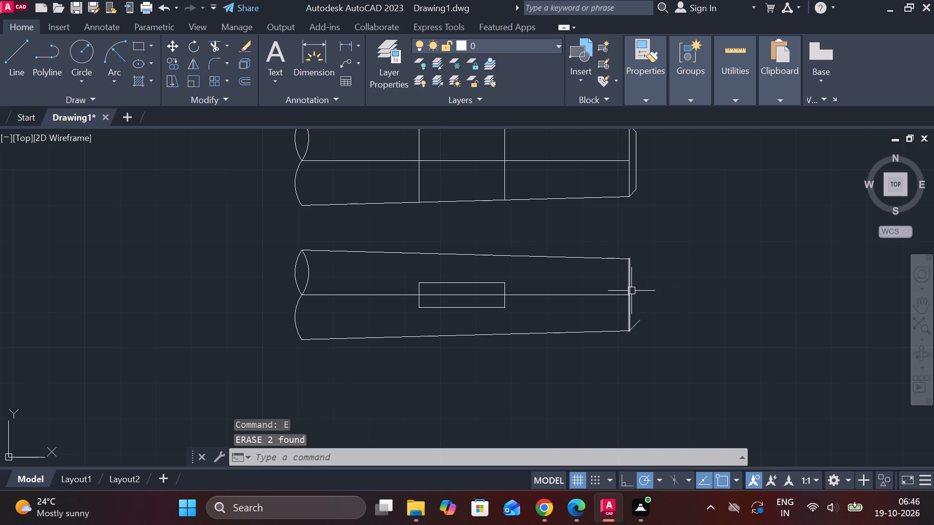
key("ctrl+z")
Erase only the outer vertical end line of the lower view, keeping both chamfer lines.
scroll(636, 283, "up", 1)
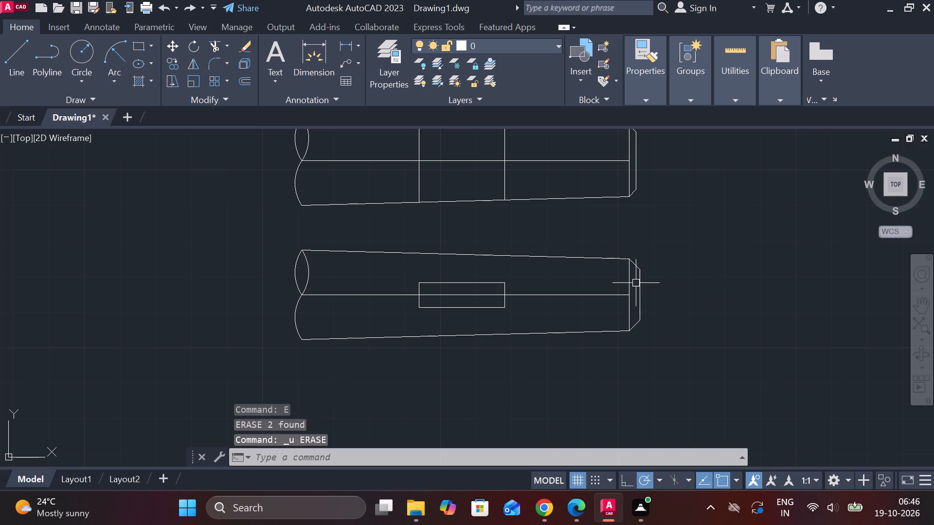
left_click(642, 292)
type("e")
key("space")
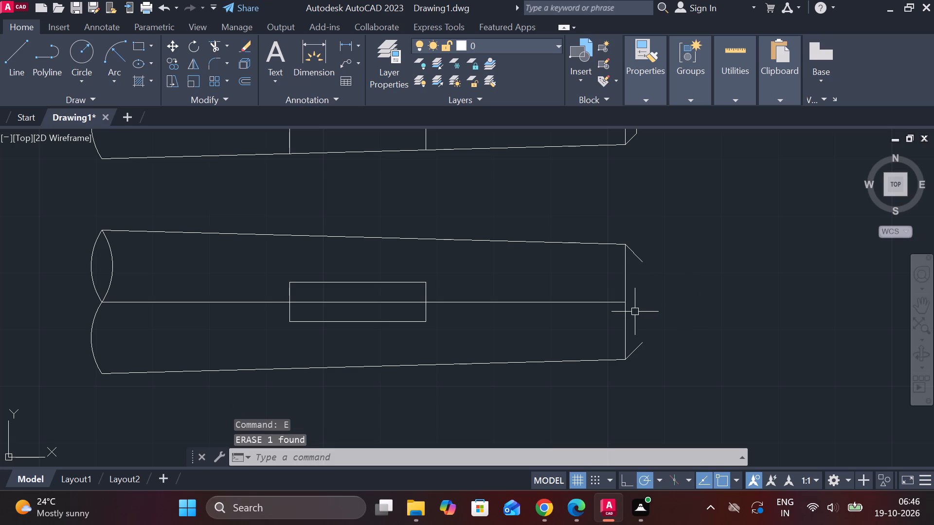
Offset the lower pin view's vertical small-end line outward by 2.
left_click(625, 275)
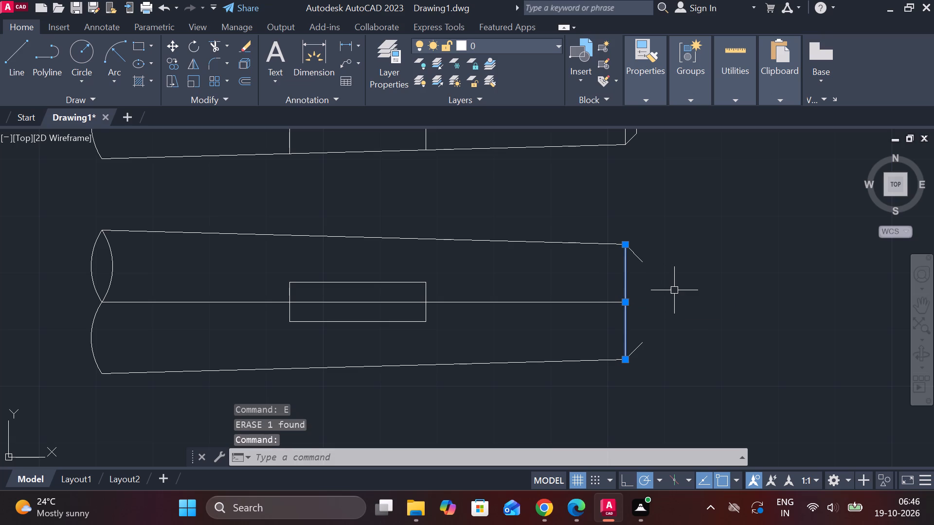
key("o")
key("Return")
key("Return")
key("2")
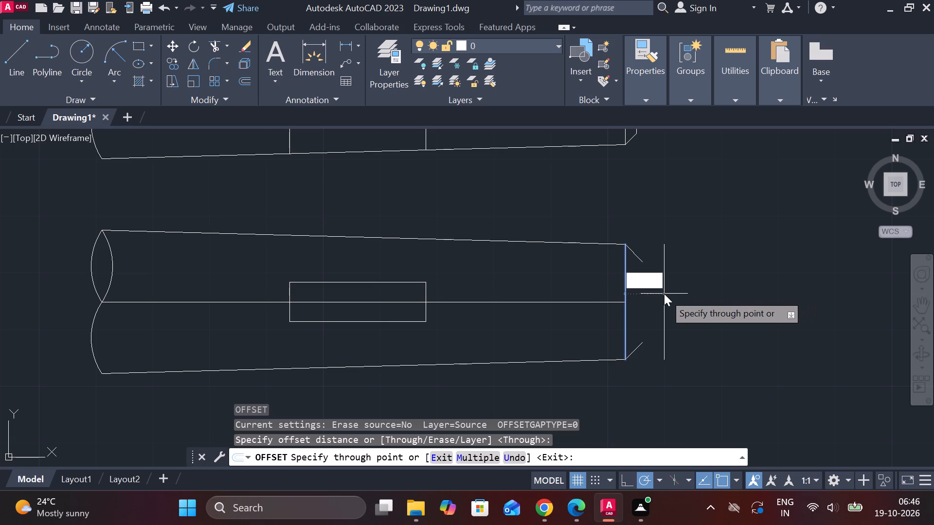
key("Return")
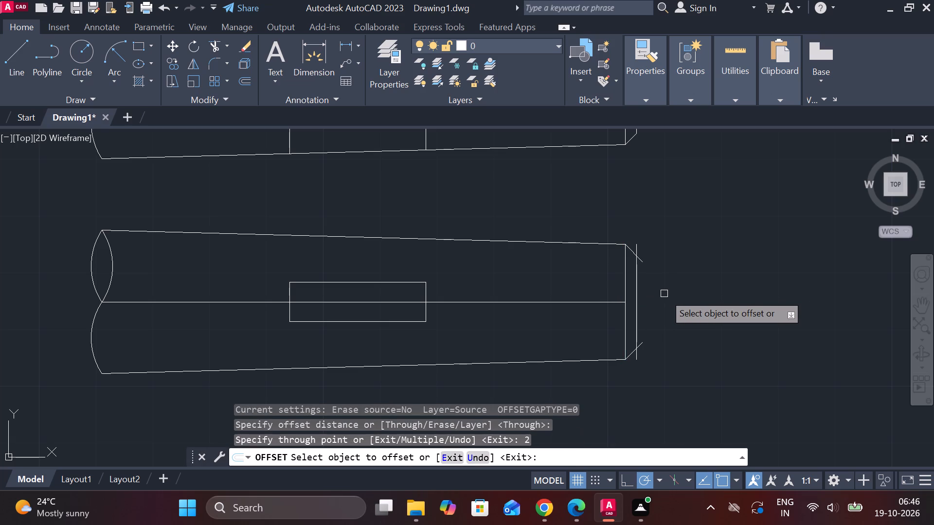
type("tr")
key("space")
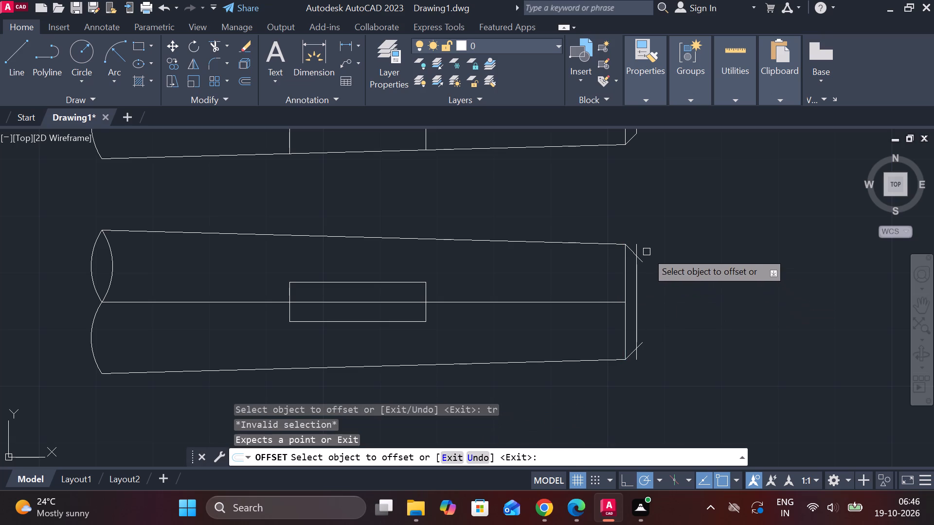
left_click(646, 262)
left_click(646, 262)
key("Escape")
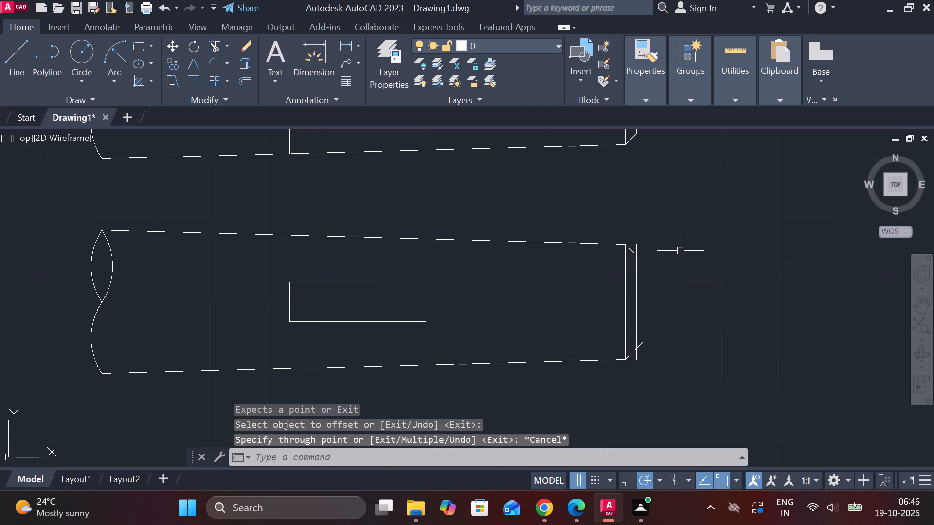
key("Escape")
Trim the lower view's chamfer lines and the new offset line's ends at their intersections to form the chamfered small end.
type("tr")
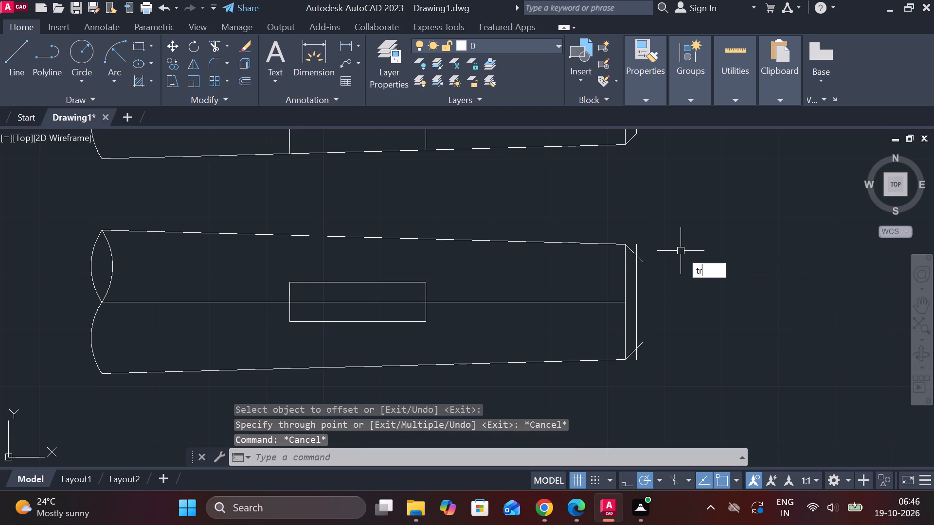
key("space")
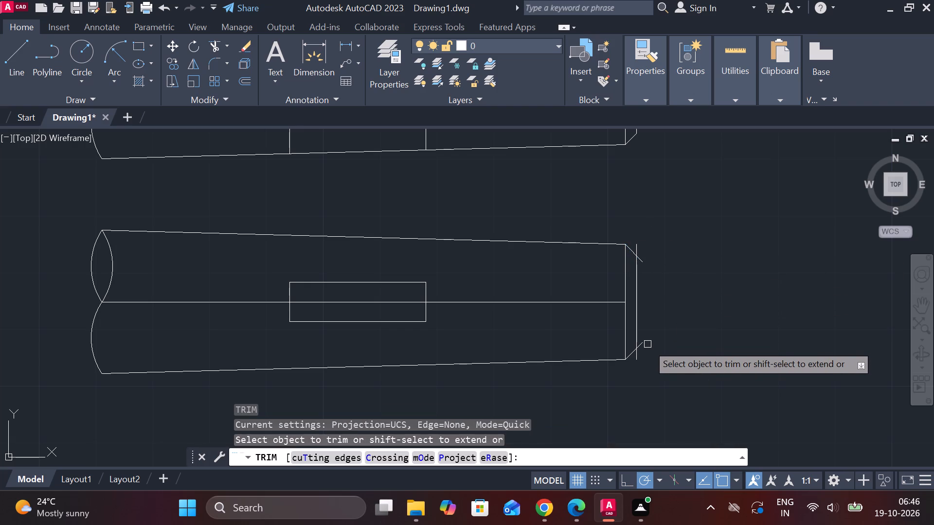
left_click(639, 348)
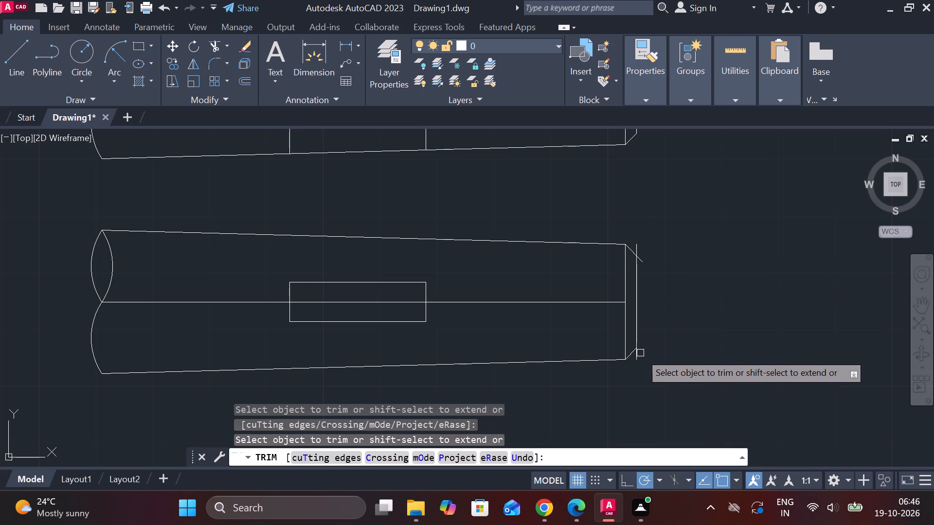
left_click(637, 356)
left_click(646, 262)
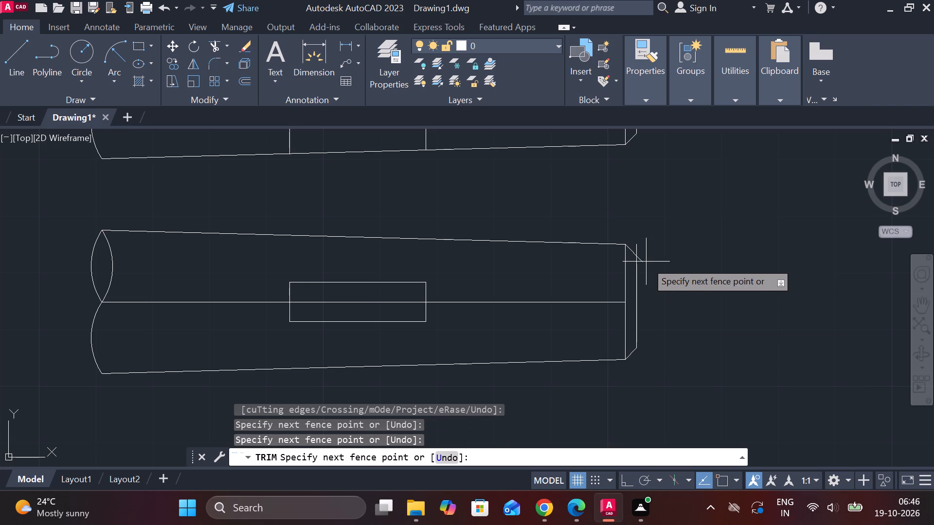
left_click(646, 250)
left_click(645, 260)
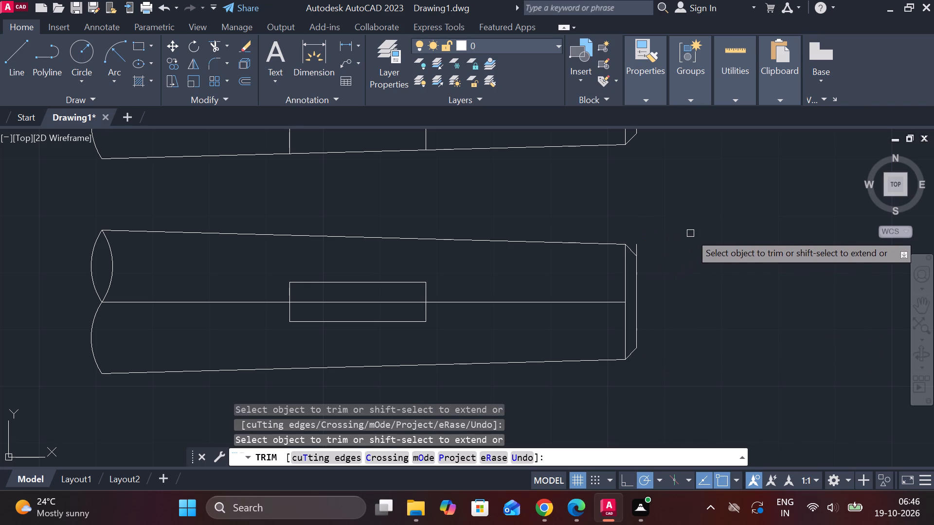
left_click(639, 245)
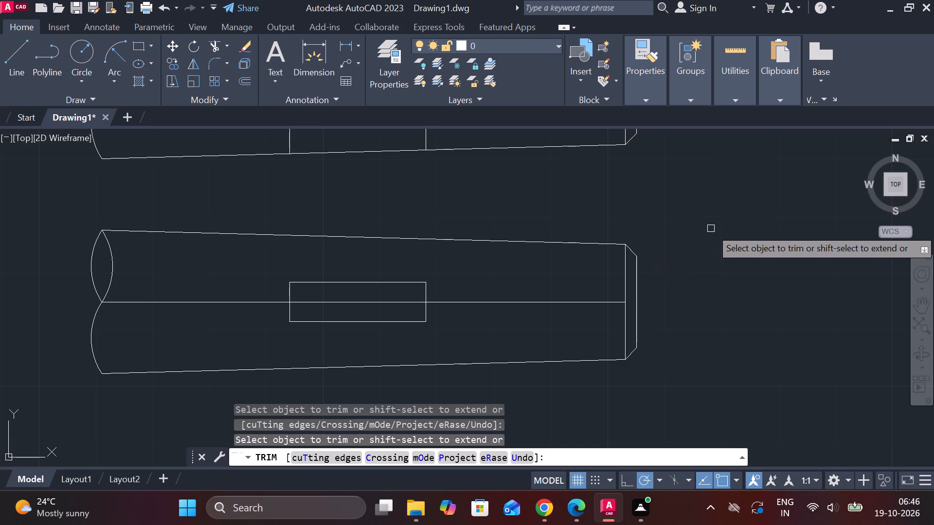
scroll(650, 230, "down", 1)
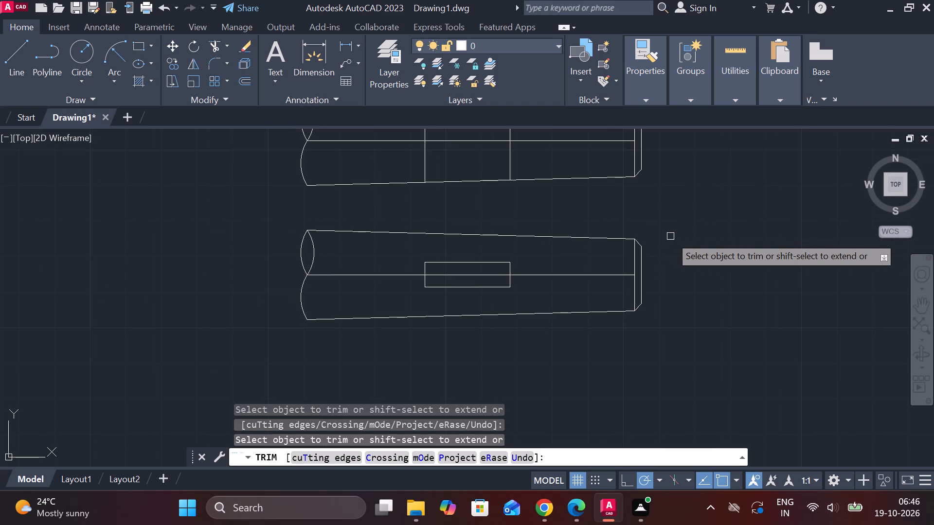
scroll(641, 247, "down", 1)
scroll(585, 242, "up", 1)
key("Escape")
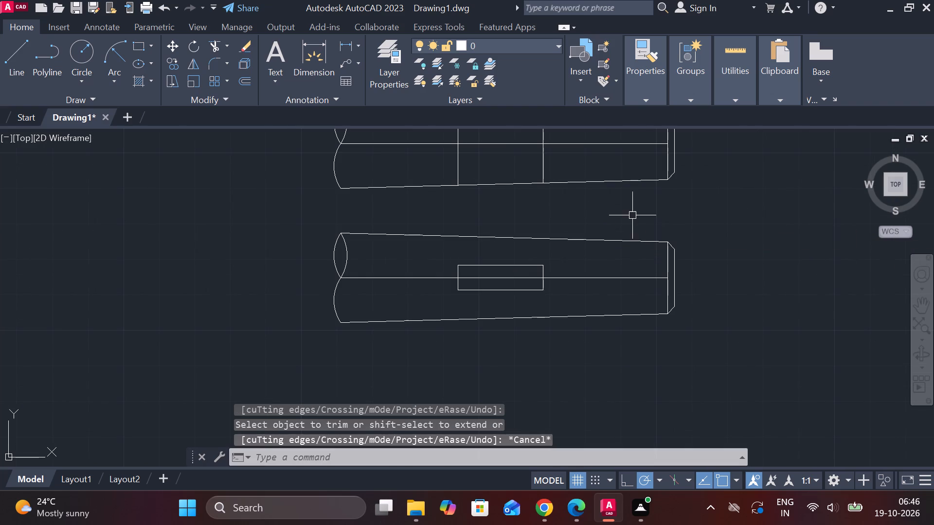
Set the linetype of the lower pin view's horizontal middle line to CENTER.
left_click(591, 278)
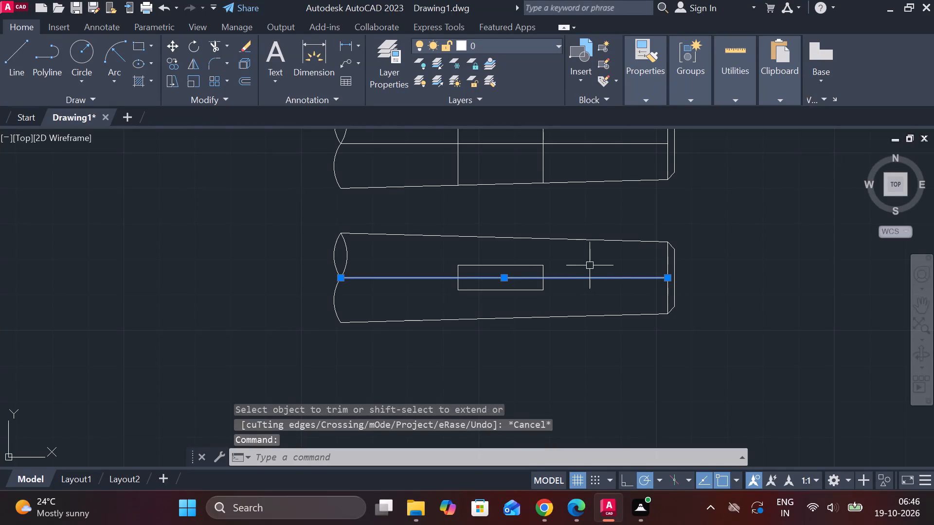
middle_click_drag(599, 270, 597, 342)
left_click(662, 102)
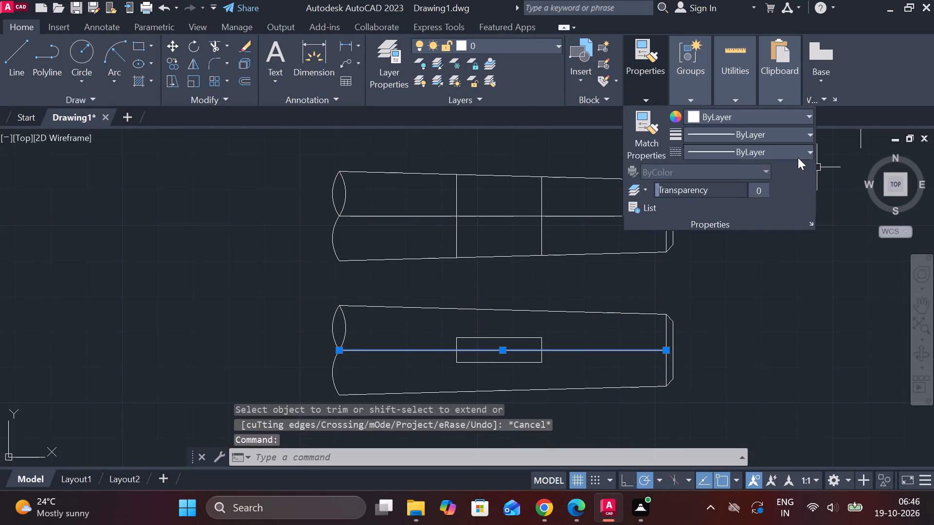
left_click(785, 153)
left_click(741, 209)
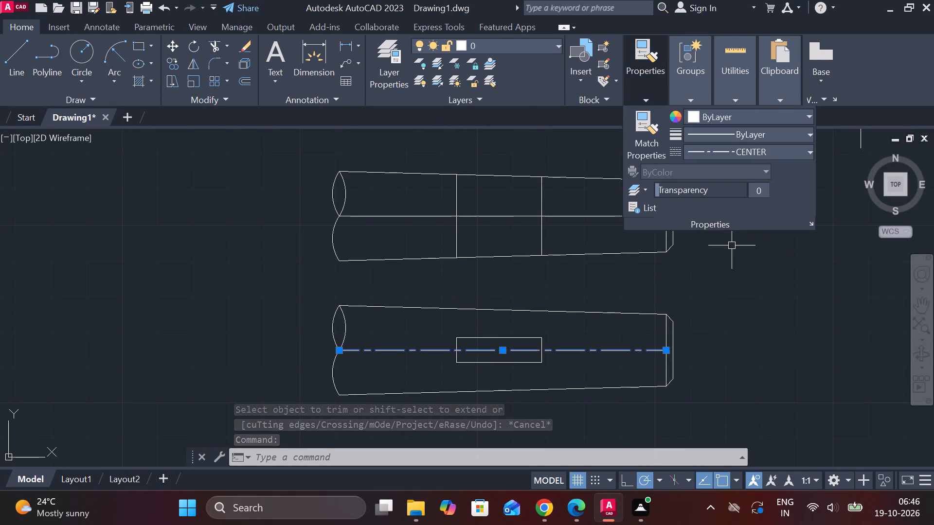
key("Escape")
Extend the lower view's centre line past both pin ends, about 6 from its original end at the small end.
middle_click_drag(542, 252, 552, 250)
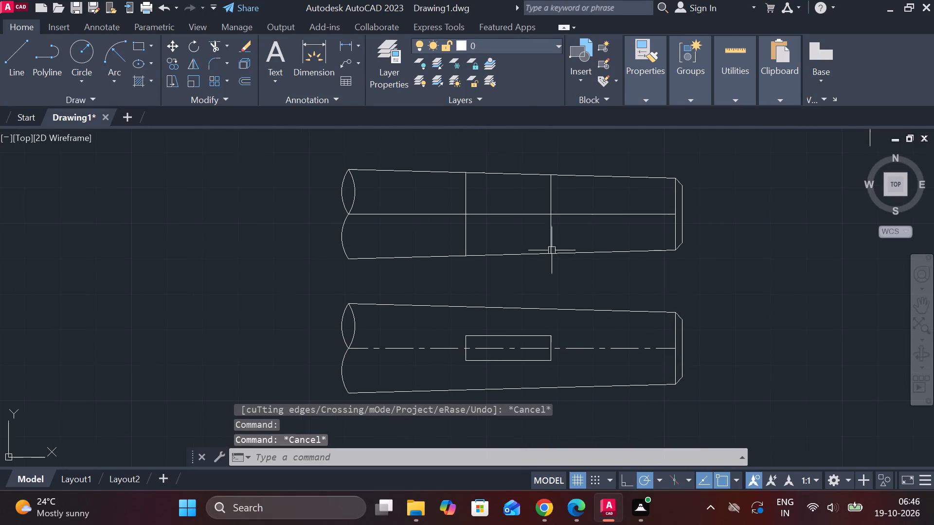
left_click(633, 350)
left_click(678, 346)
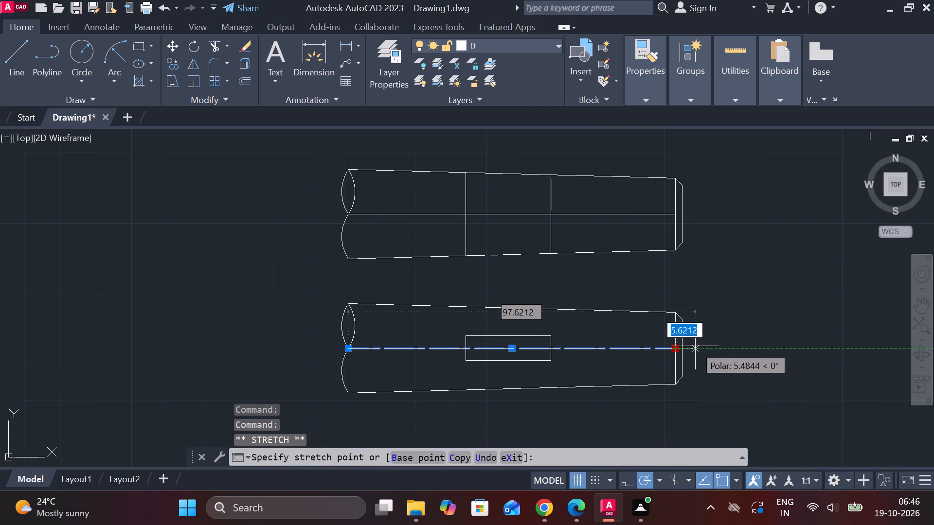
left_click(697, 346)
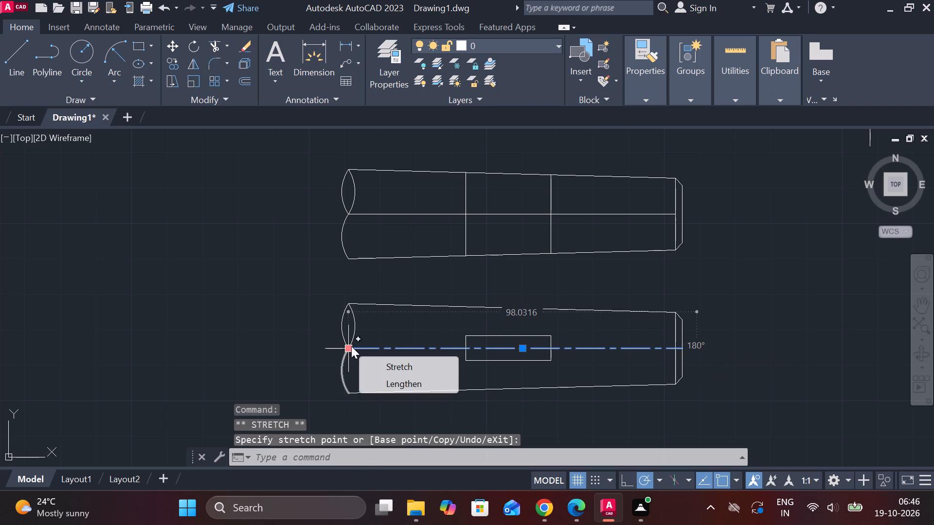
left_click(391, 382)
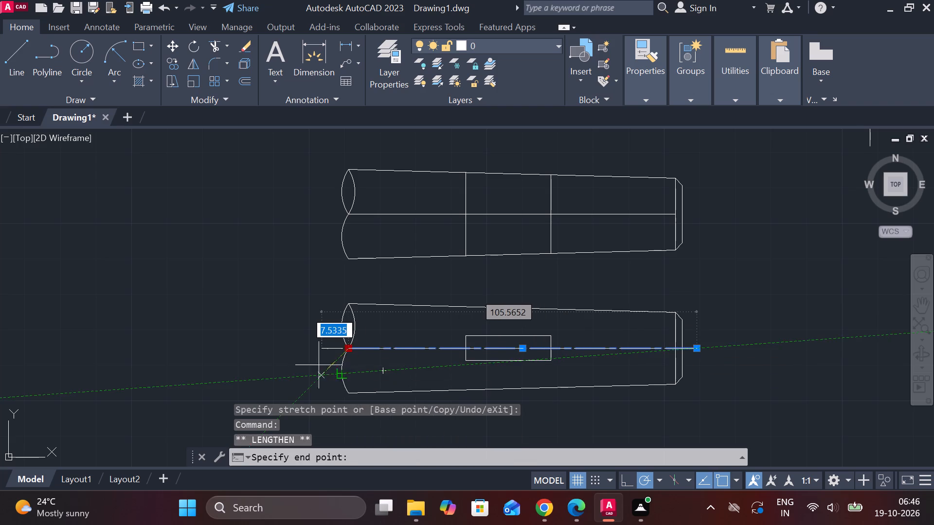
left_click(308, 359)
key("Escape")
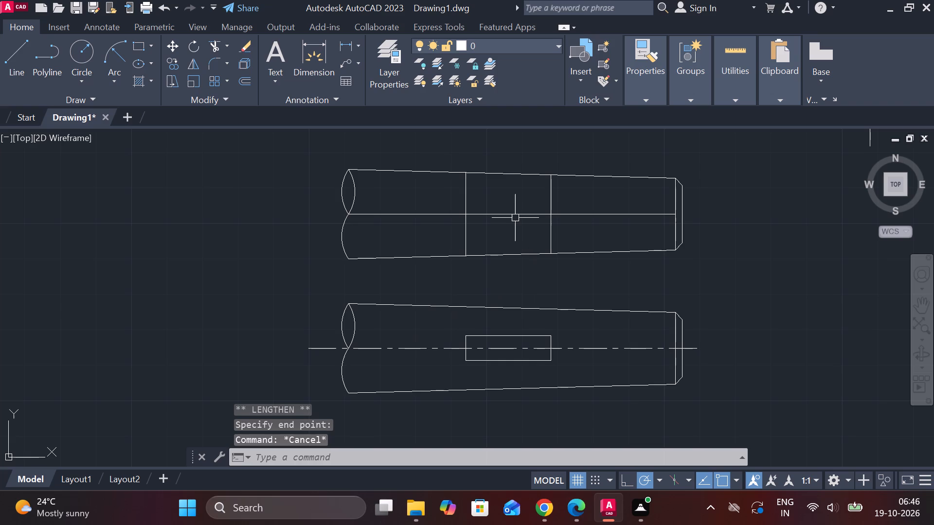
Set the linetype of the two vertical slot lines in the upper pin view to DASHED.
left_click(466, 195)
left_click(550, 195)
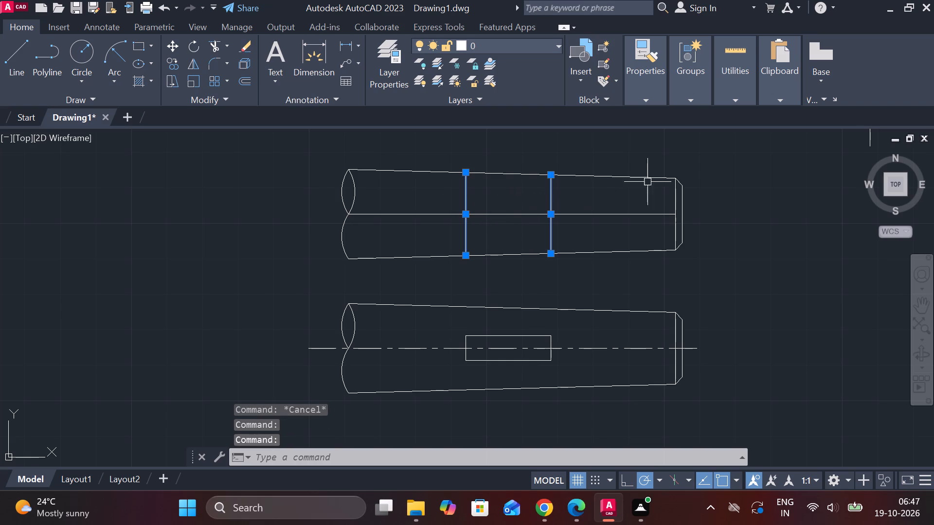
left_click(660, 105)
left_click(785, 153)
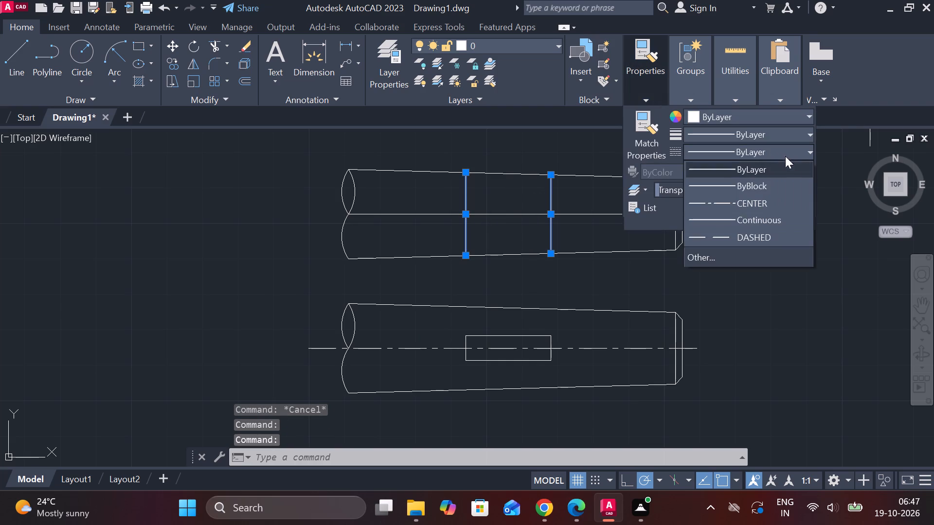
left_click(737, 231)
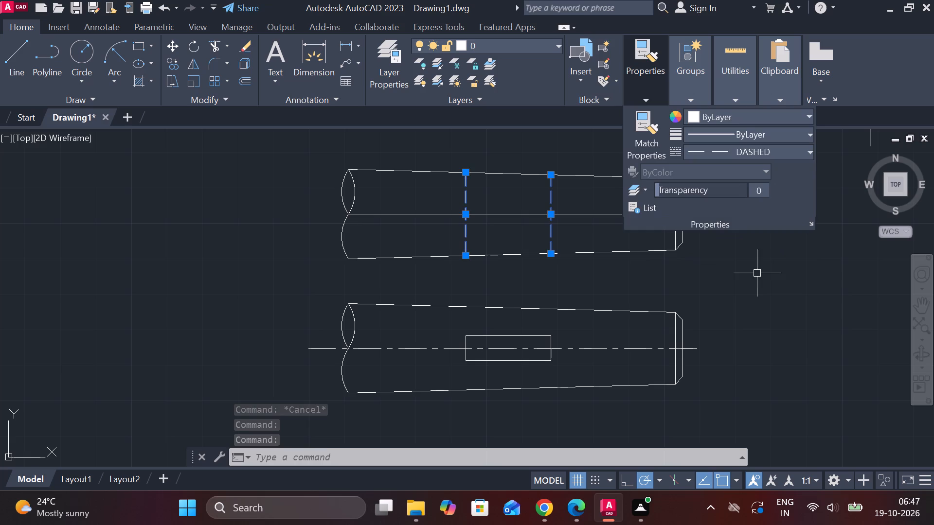
key("Escape")
Lengthen the upper view's horizontal middle line beyond both the small end and the broken large end.
left_click(613, 214)
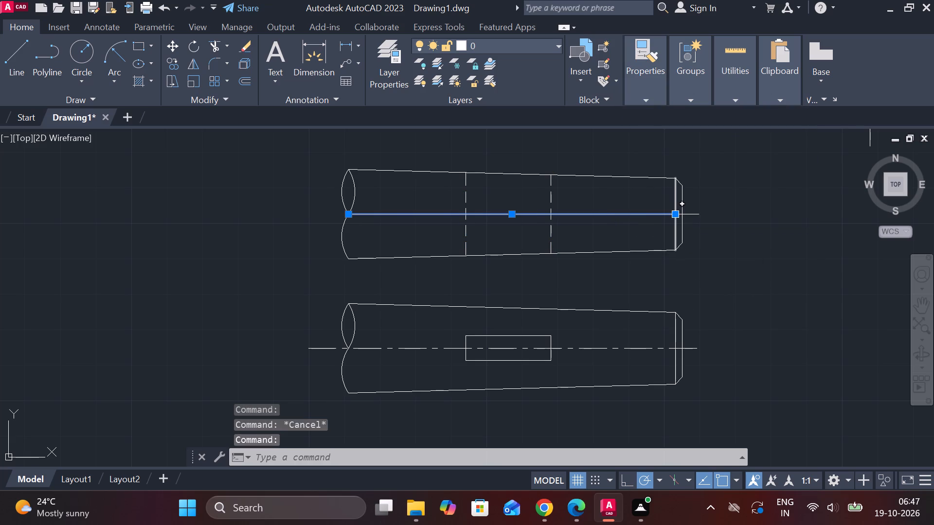
left_click(716, 247)
left_click(724, 244)
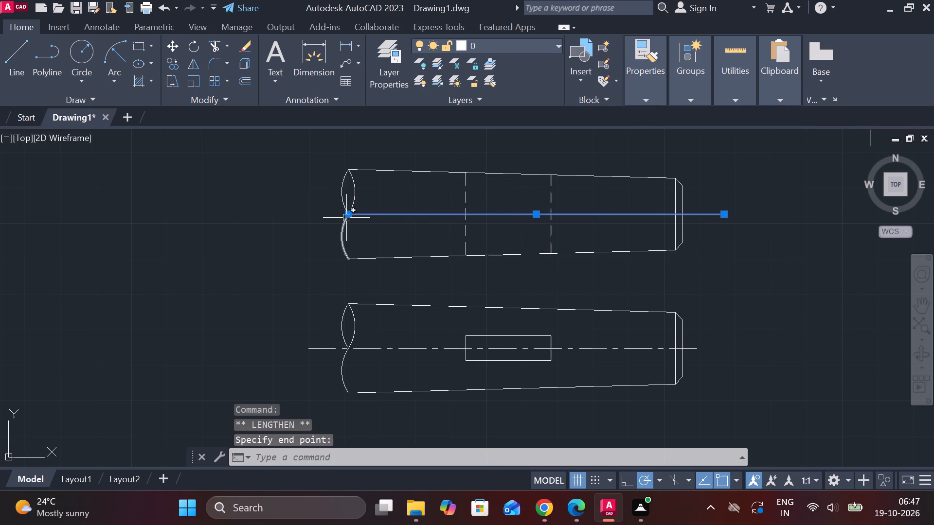
left_click(390, 254)
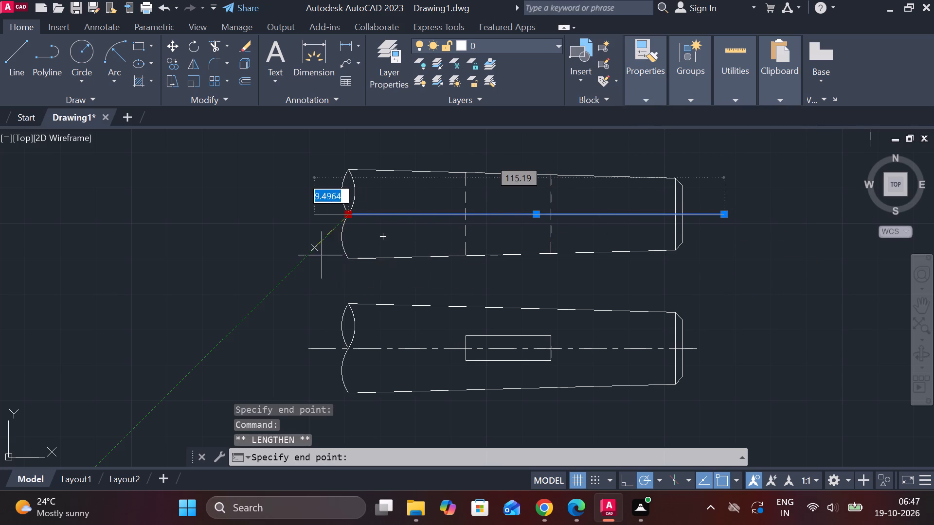
left_click(309, 255)
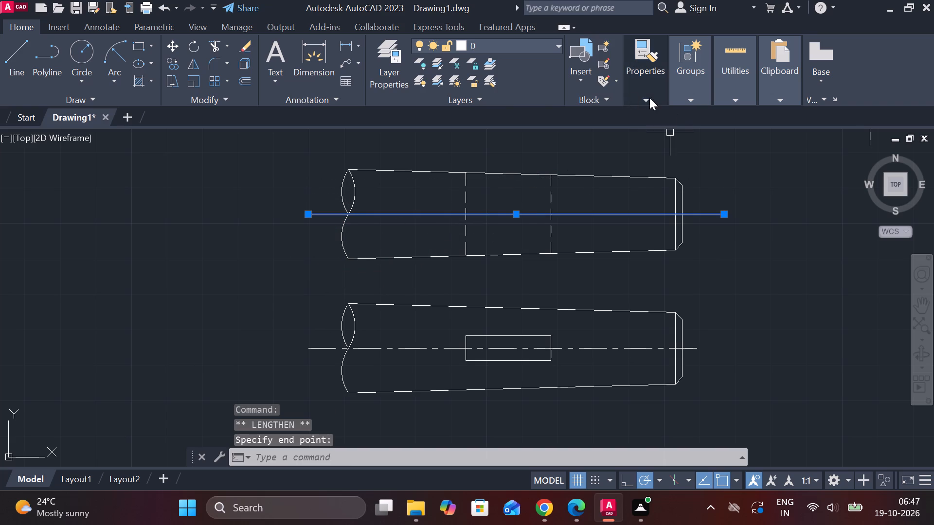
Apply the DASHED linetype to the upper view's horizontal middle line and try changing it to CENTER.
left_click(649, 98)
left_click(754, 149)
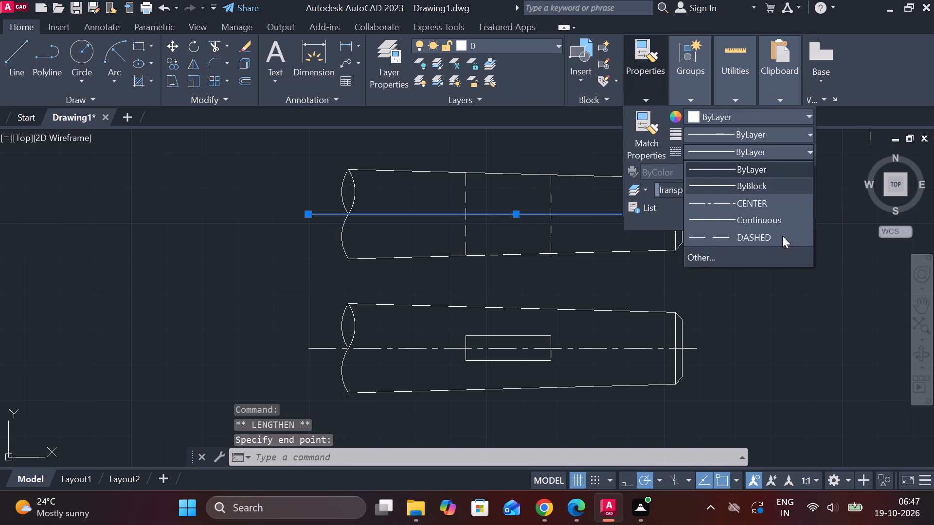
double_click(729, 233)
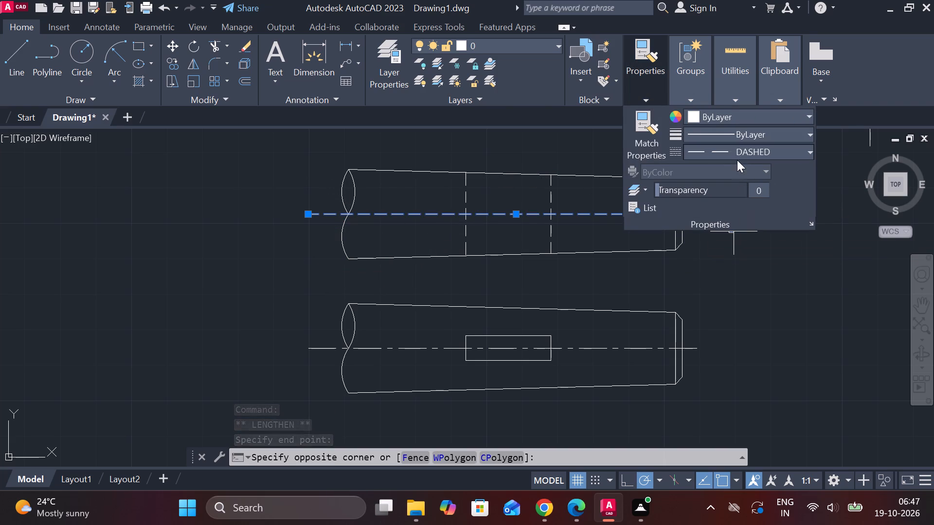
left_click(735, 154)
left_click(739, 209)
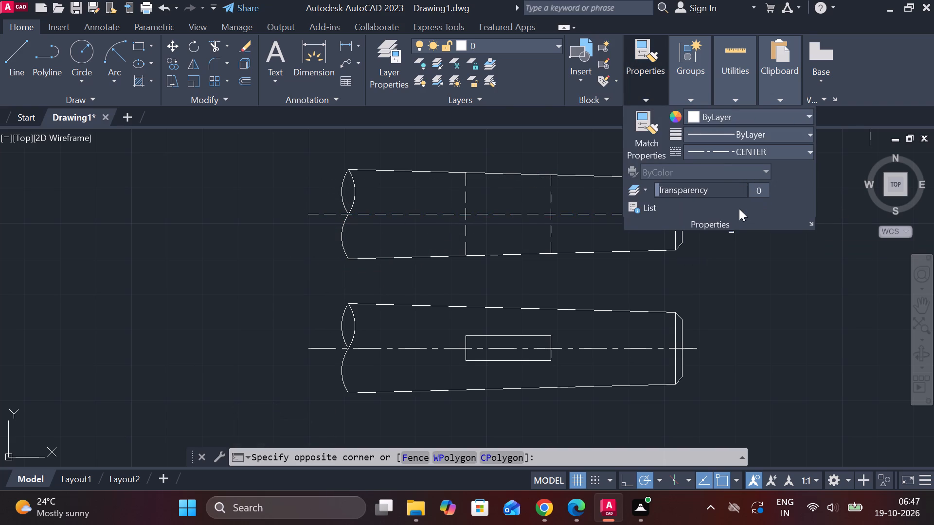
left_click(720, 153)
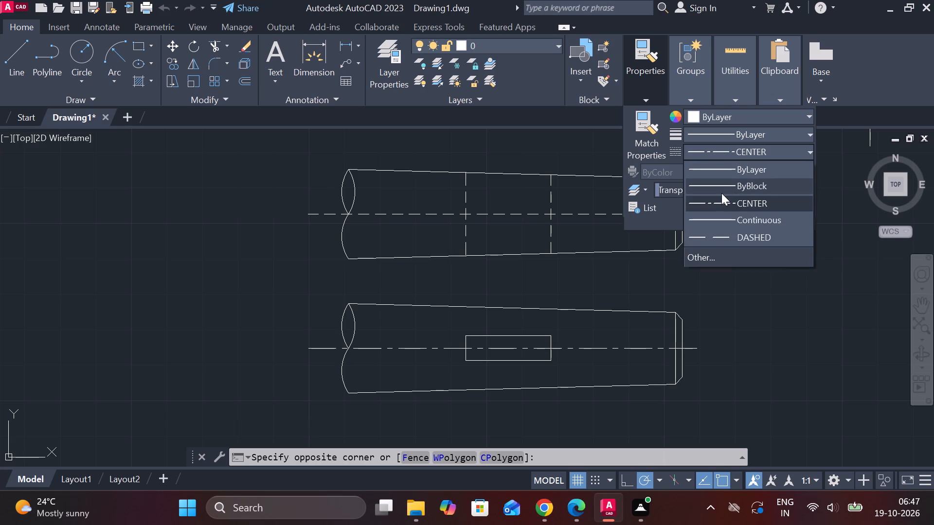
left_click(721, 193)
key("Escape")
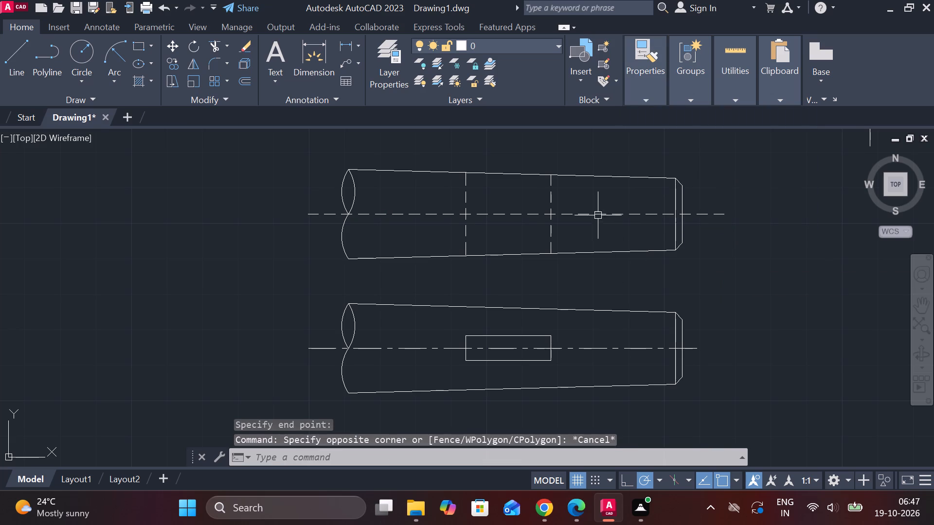
Set the linetype of the upper view's horizontal middle line to CENTER.
left_click(597, 214)
left_click(650, 94)
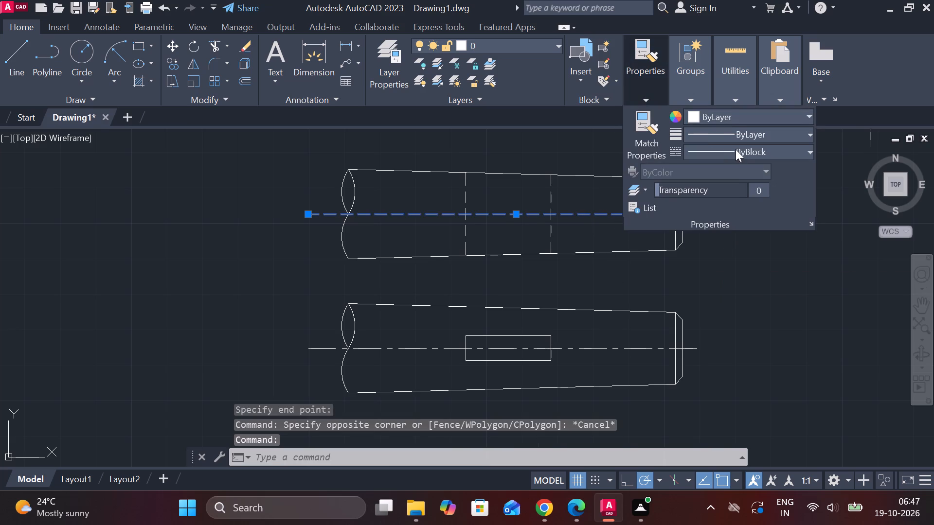
left_click(736, 149)
left_click(729, 200)
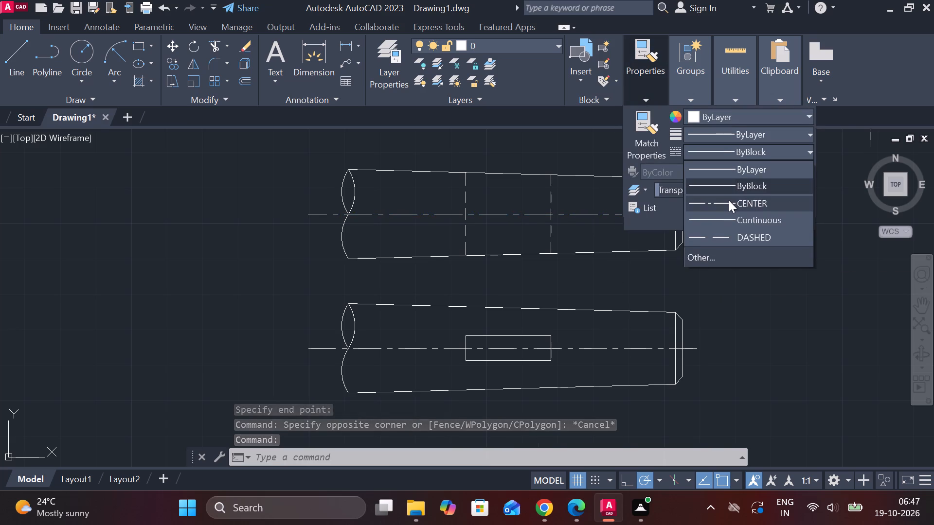
key("Escape")
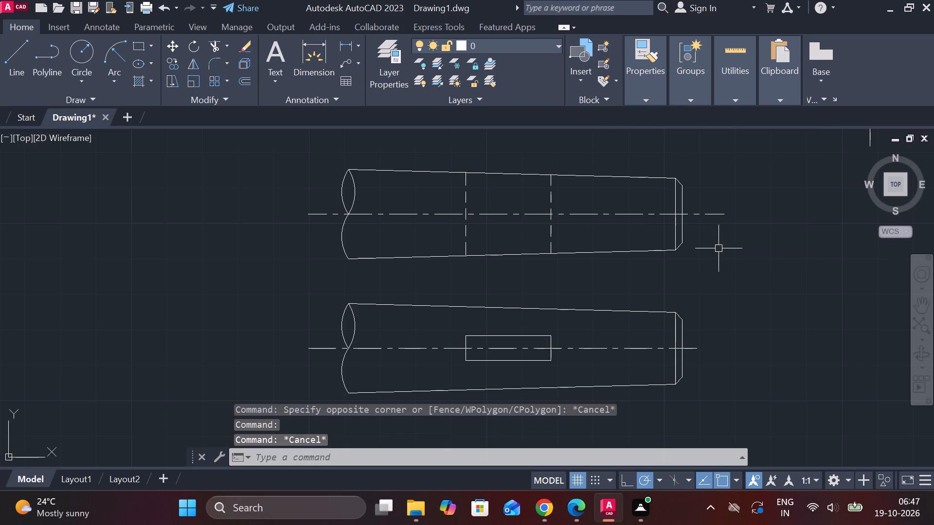
Add a vertical linear dimension across the upper view's broken large end, placed outside that end.
left_click(338, 49)
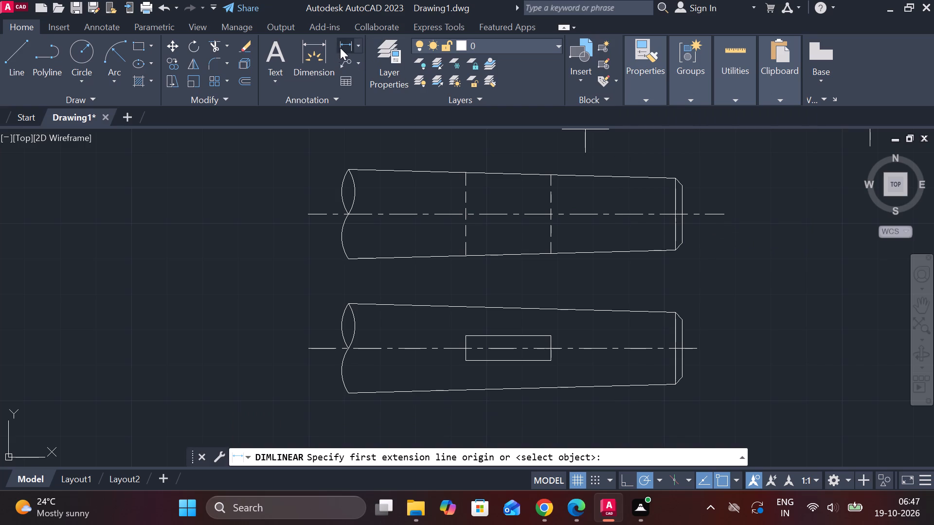
left_click(351, 170)
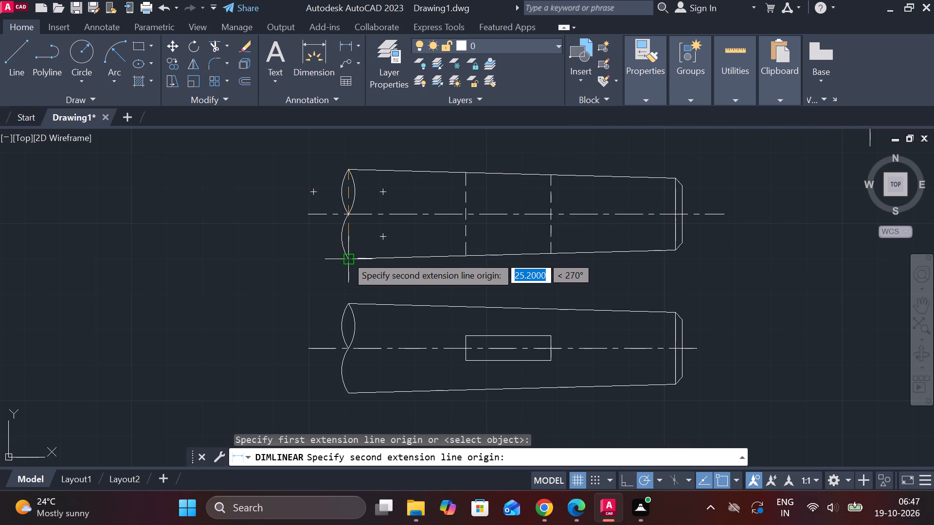
left_click(348, 260)
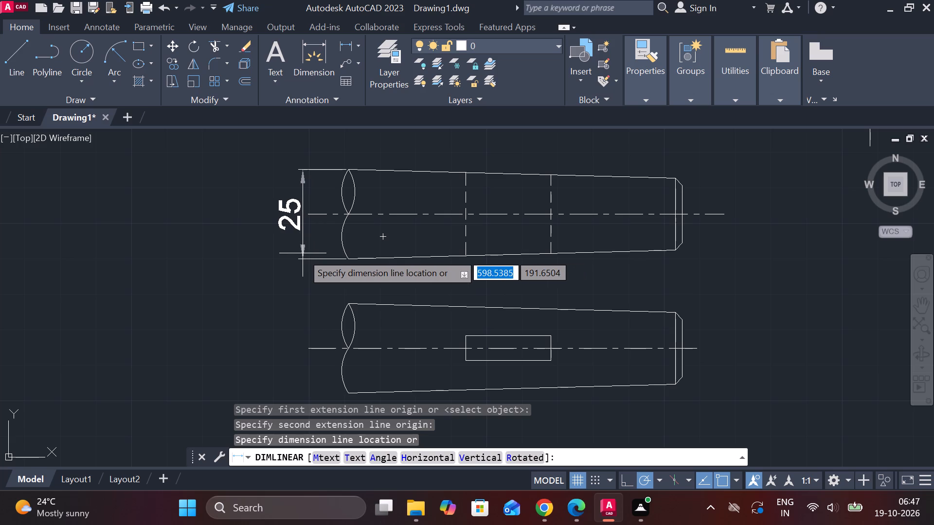
left_click(296, 253)
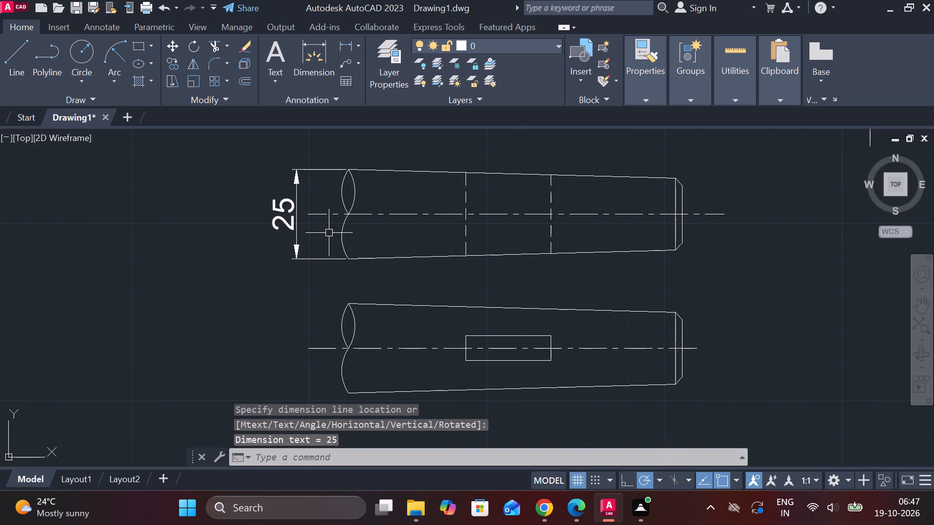
Change the large-end dimension's text to Ø25.2, using the diameter symbol.
scroll(330, 230, "down", 1)
scroll(486, 212, "up", 1)
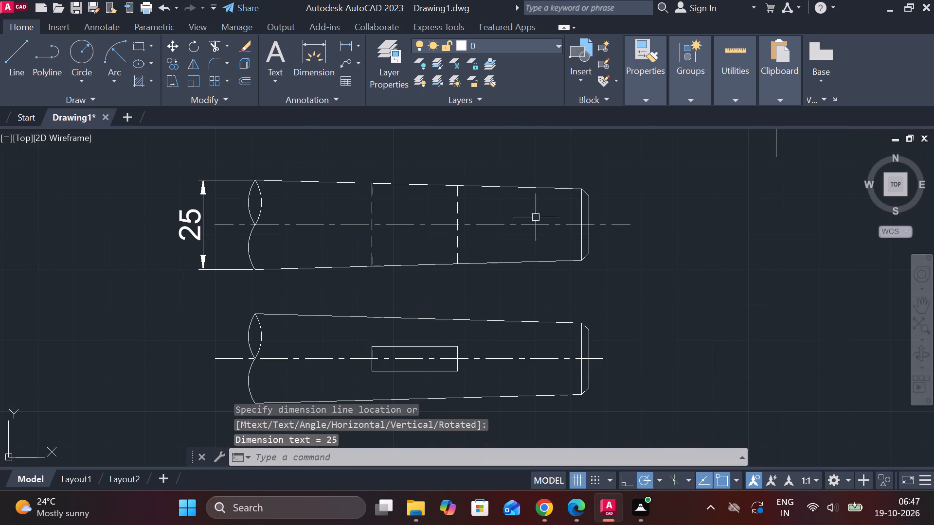
middle_click_drag(373, 230, 549, 248)
triple_click(372, 234)
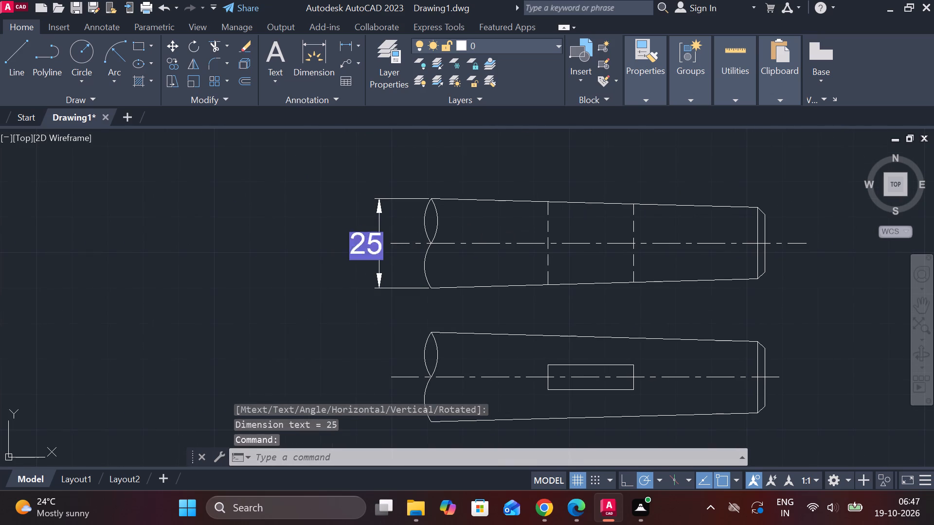
type("25")
key("period")
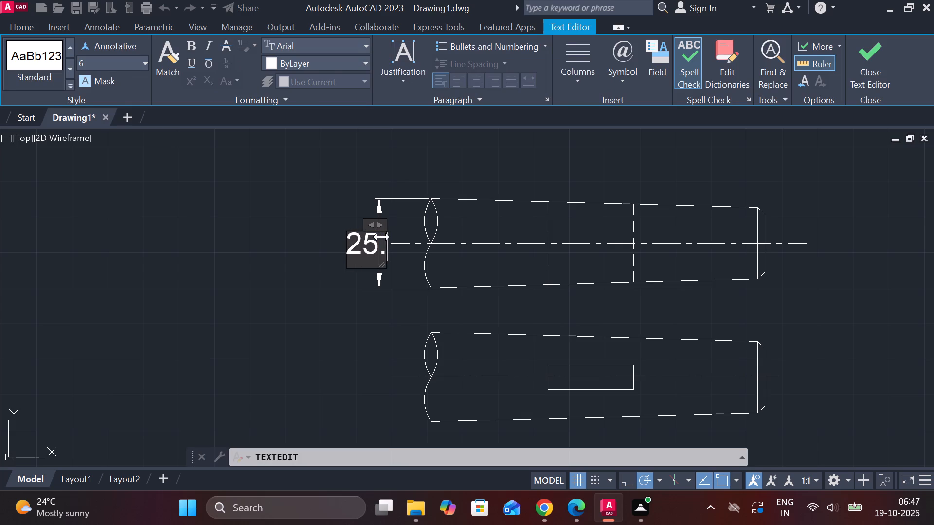
key("2")
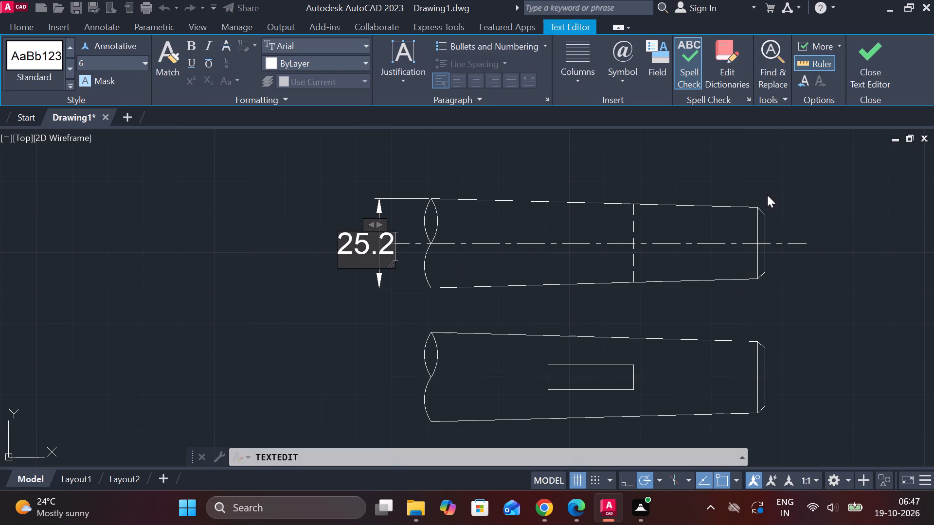
key("Left")
key("Left")
key("Left")
key("Left")
left_click(629, 80)
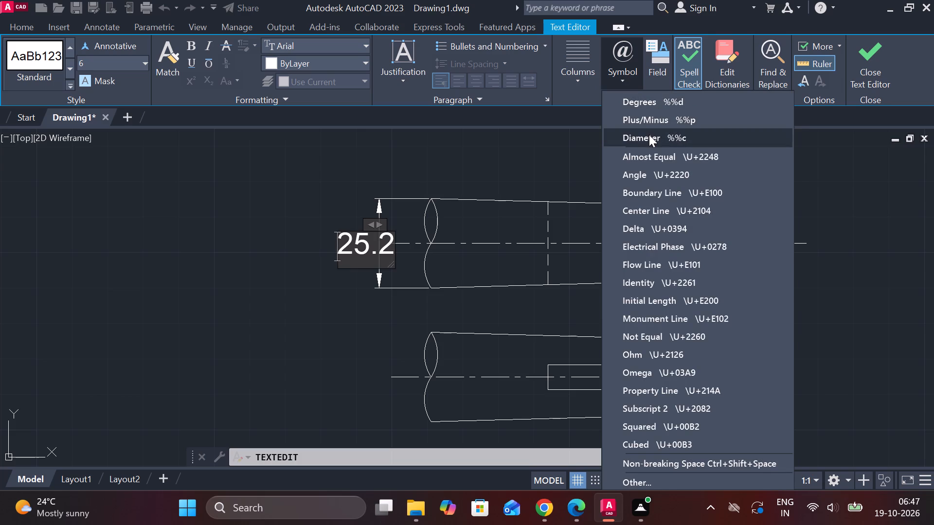
left_click(649, 135)
left_click(863, 59)
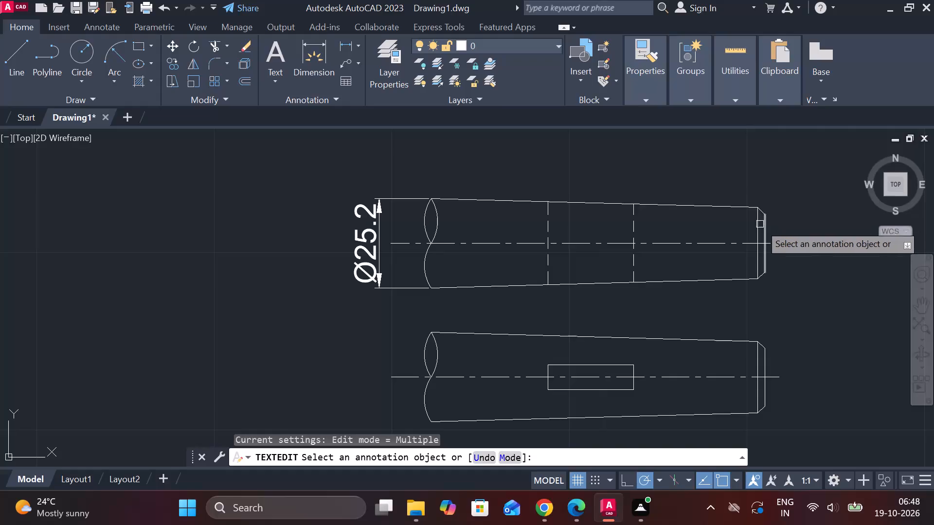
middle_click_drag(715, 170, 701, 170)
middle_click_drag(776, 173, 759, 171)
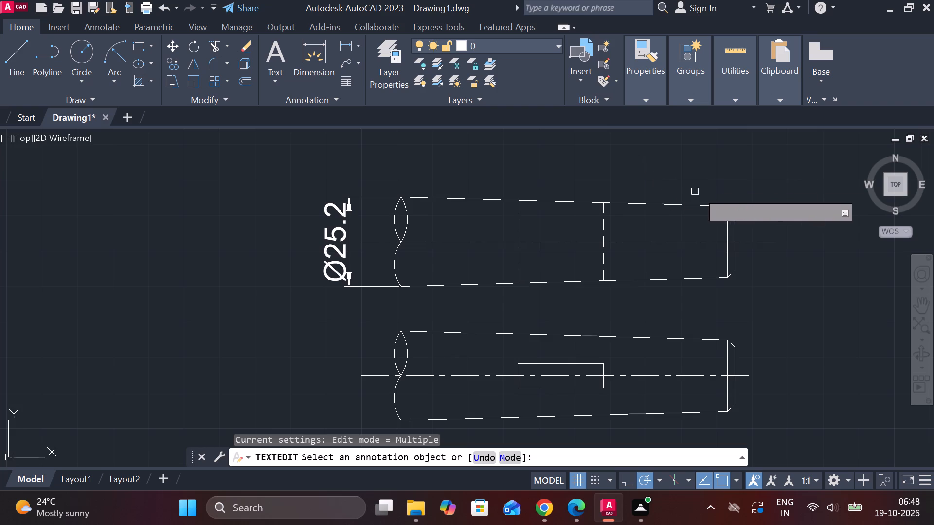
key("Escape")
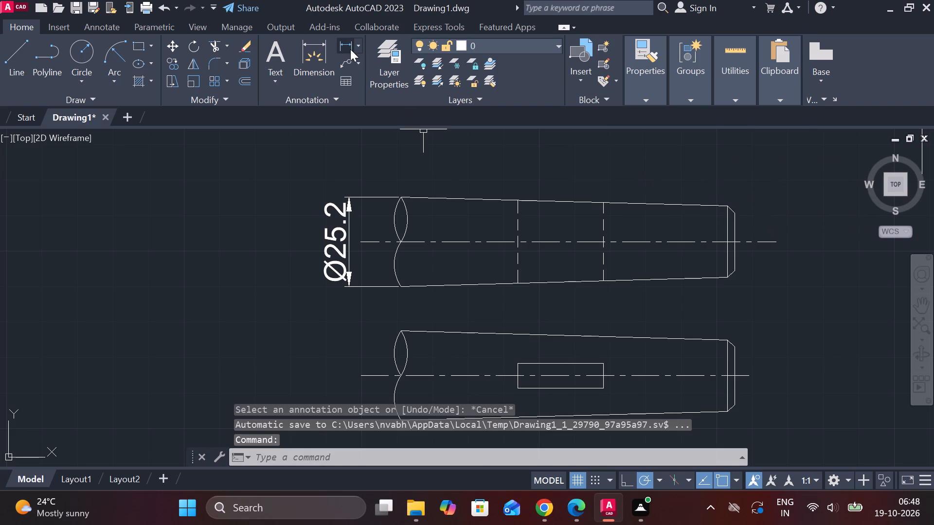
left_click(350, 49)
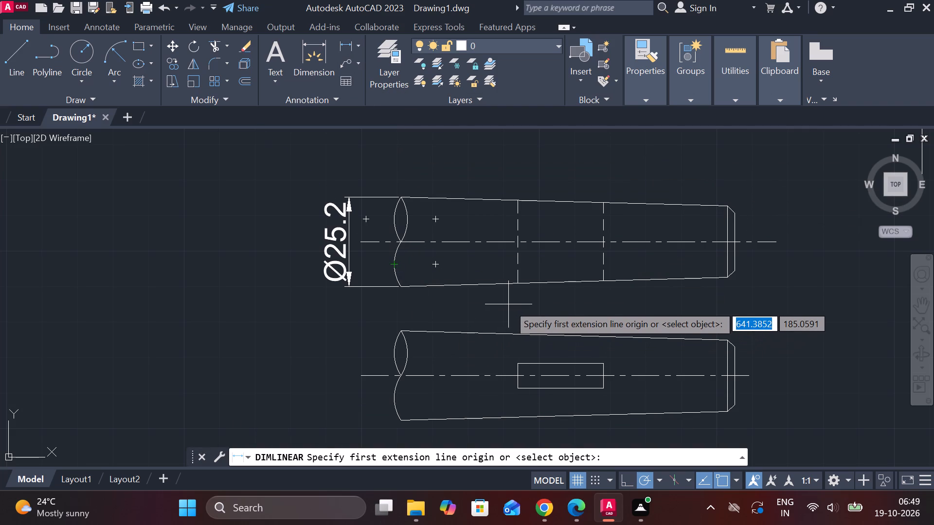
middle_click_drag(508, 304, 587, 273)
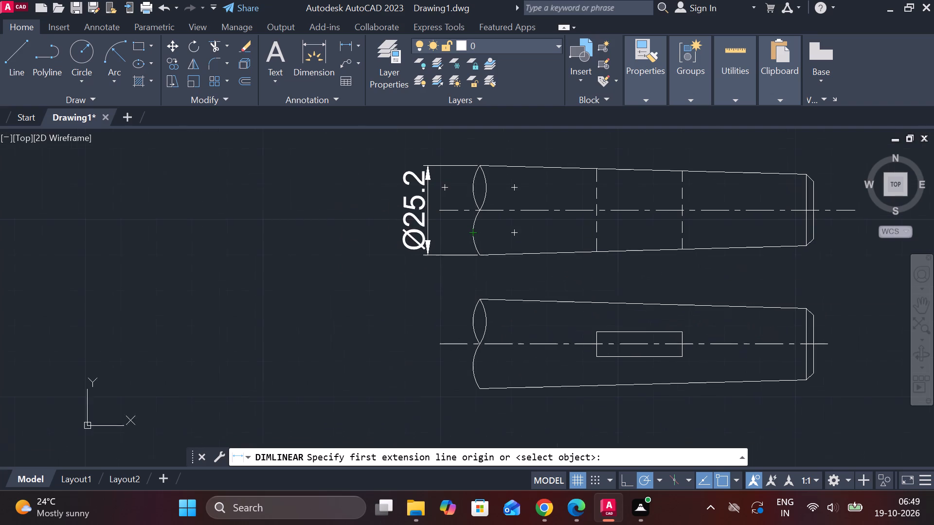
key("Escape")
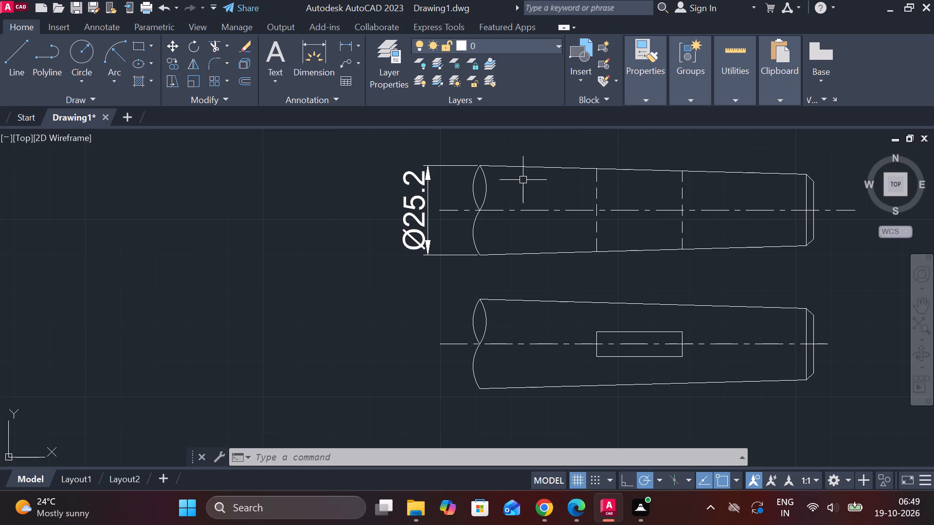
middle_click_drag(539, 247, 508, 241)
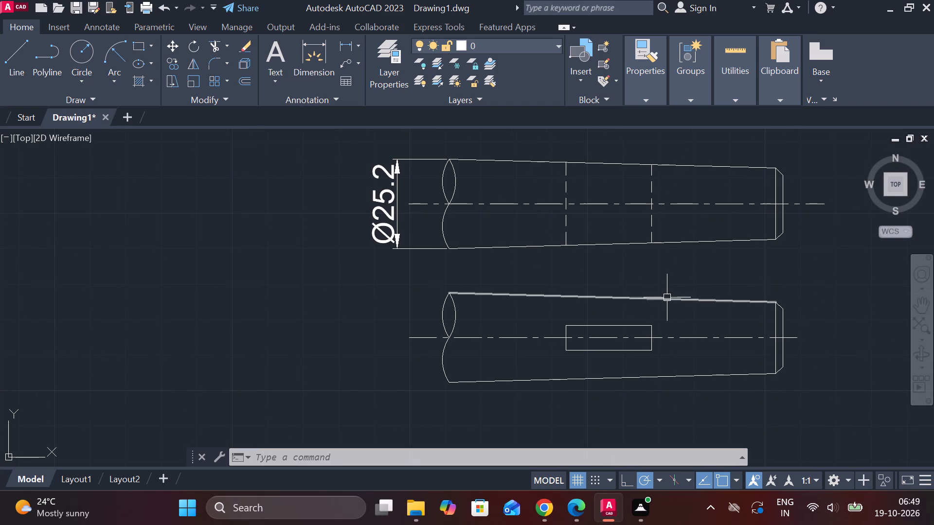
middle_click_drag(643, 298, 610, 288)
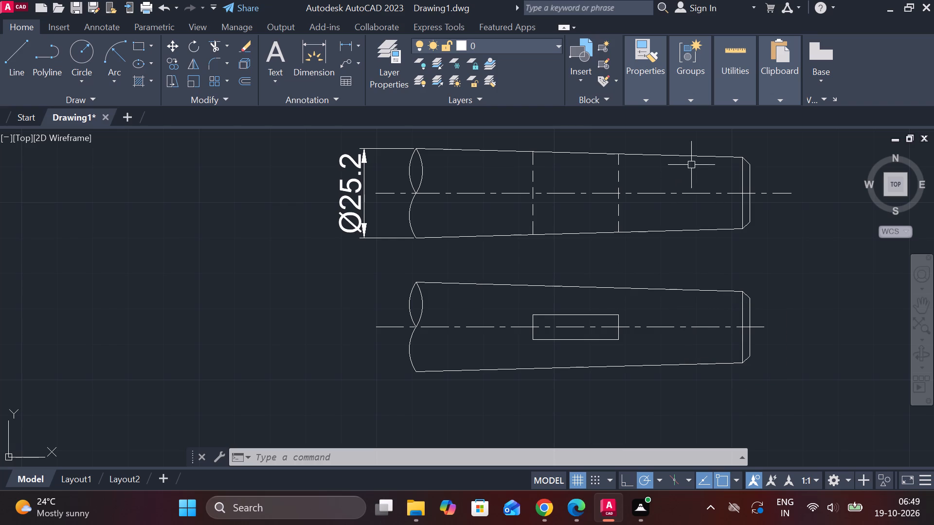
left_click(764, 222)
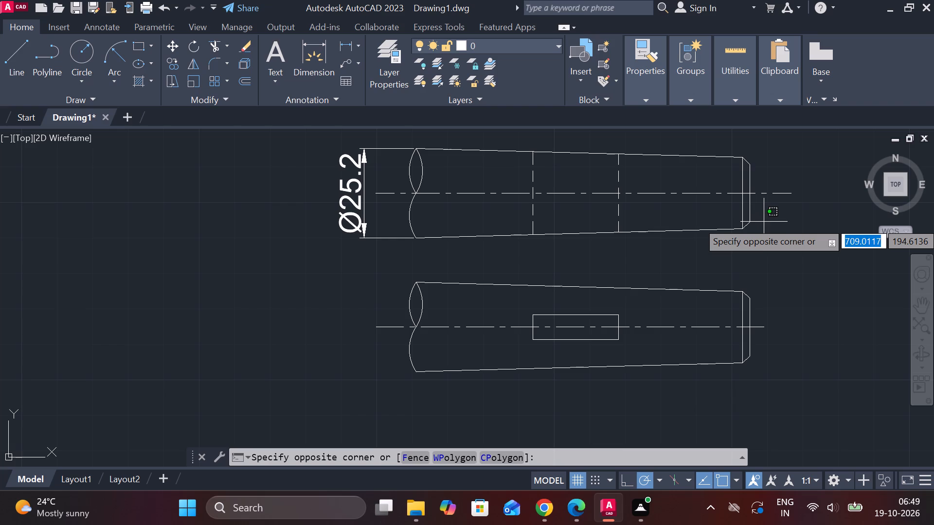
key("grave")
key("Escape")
Erase the upper view's top tapered edge.
left_click(702, 153)
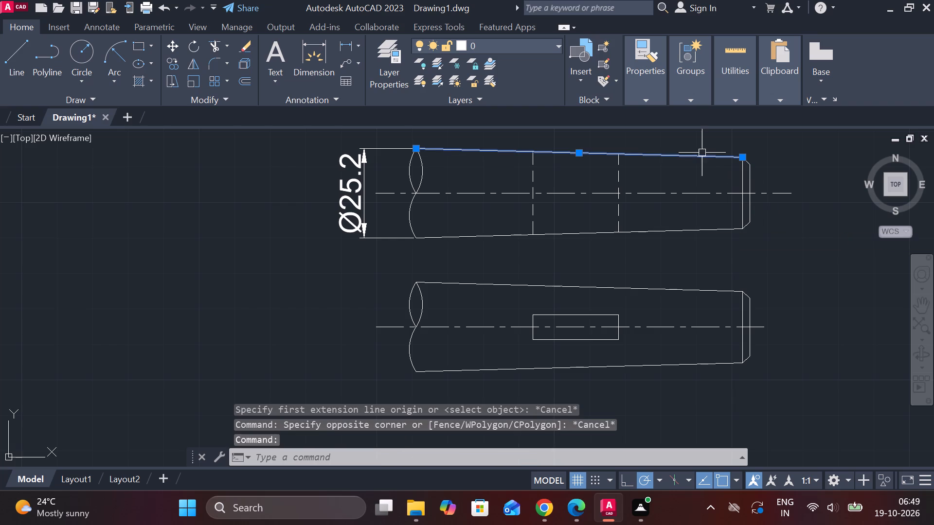
type("e")
key("space")
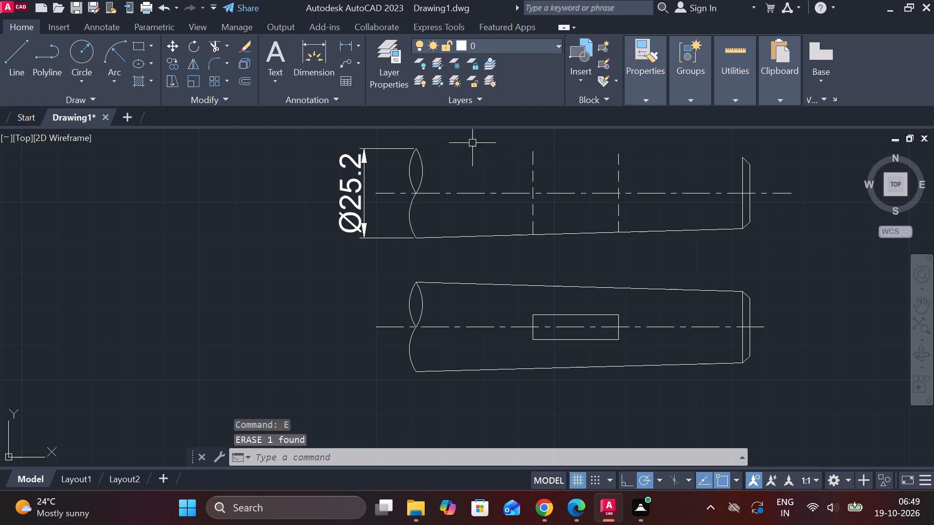
Draw a horizontal line 92 long from the top end of the upper view's break curve toward the small end.
key("l")
key("Return")
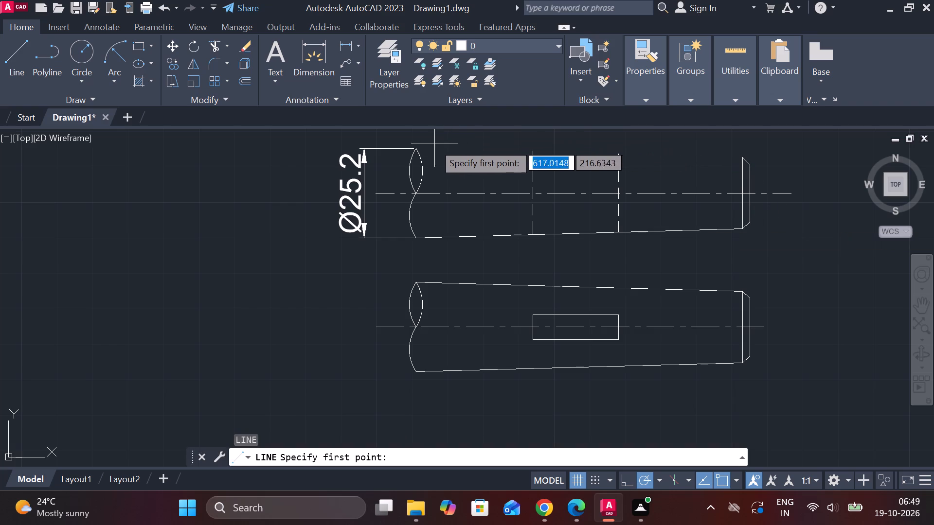
left_click(420, 147)
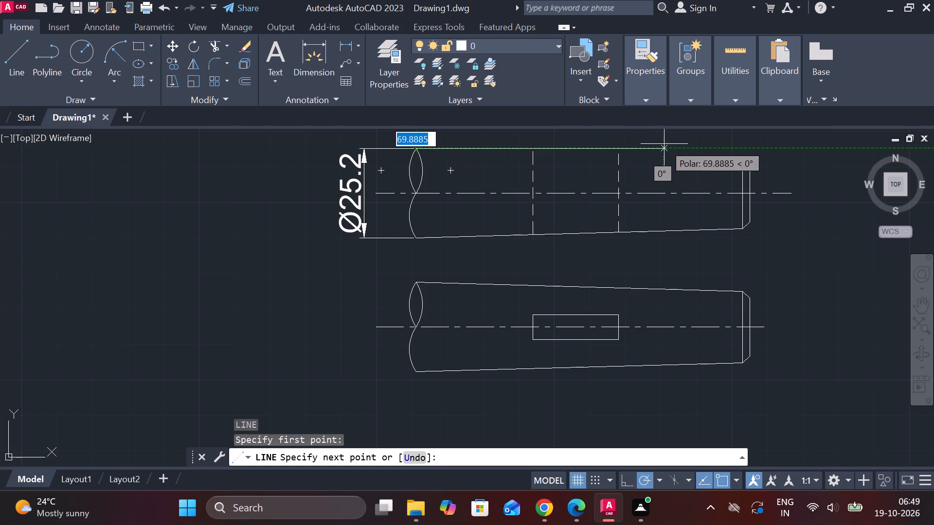
key("9")
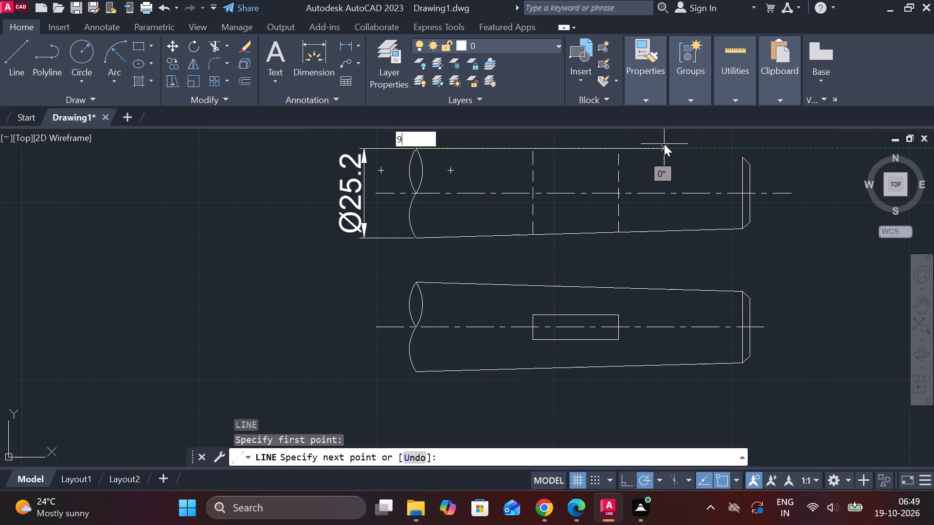
type("2")
key("space")
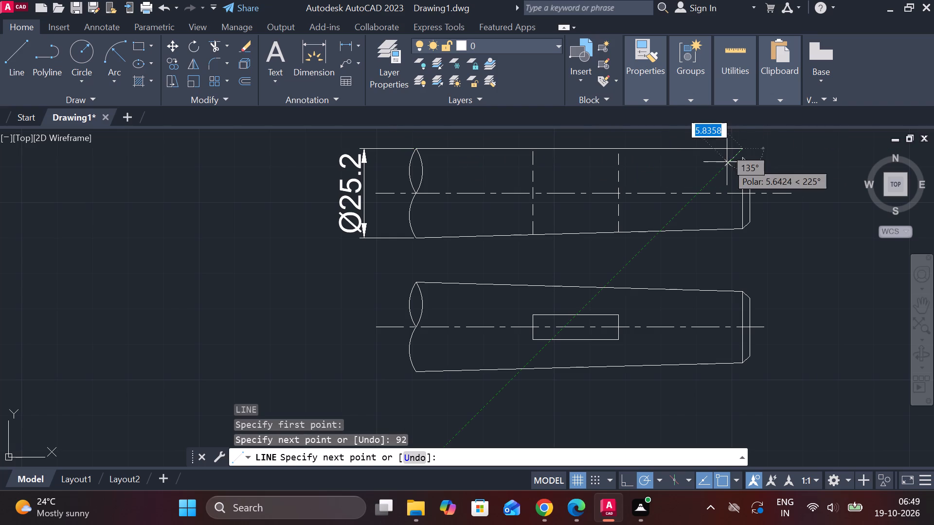
key("Escape")
Erase the upper view's two vertical small-end lines and its bottom tapered edge.
left_click(770, 175)
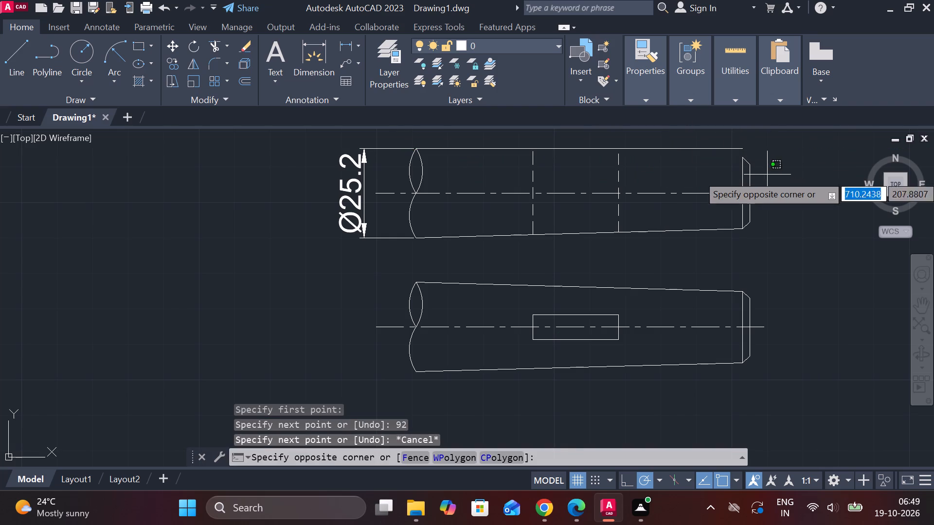
left_click(735, 170)
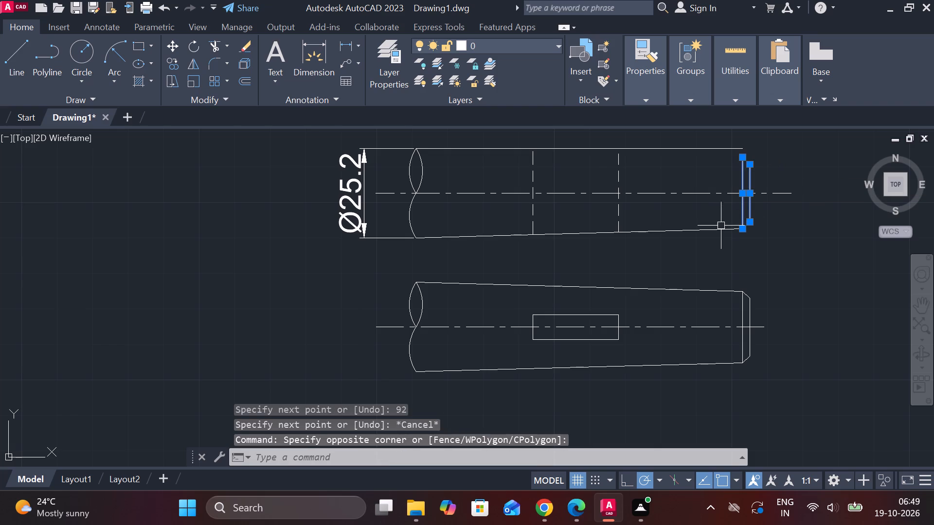
left_click(721, 228)
type("e")
key("space")
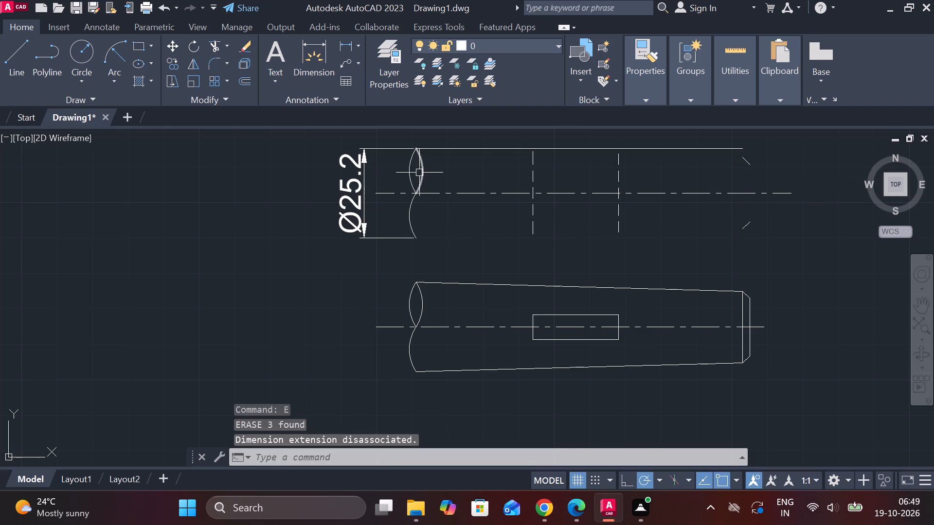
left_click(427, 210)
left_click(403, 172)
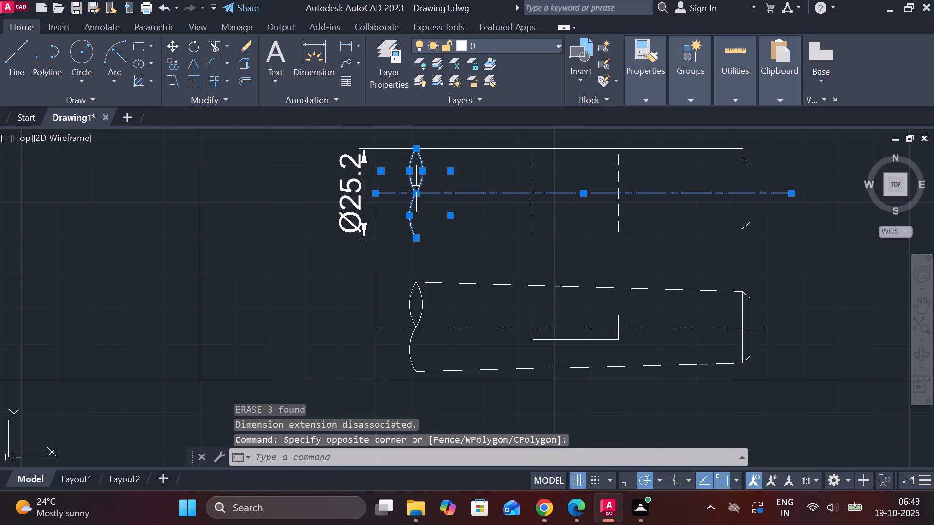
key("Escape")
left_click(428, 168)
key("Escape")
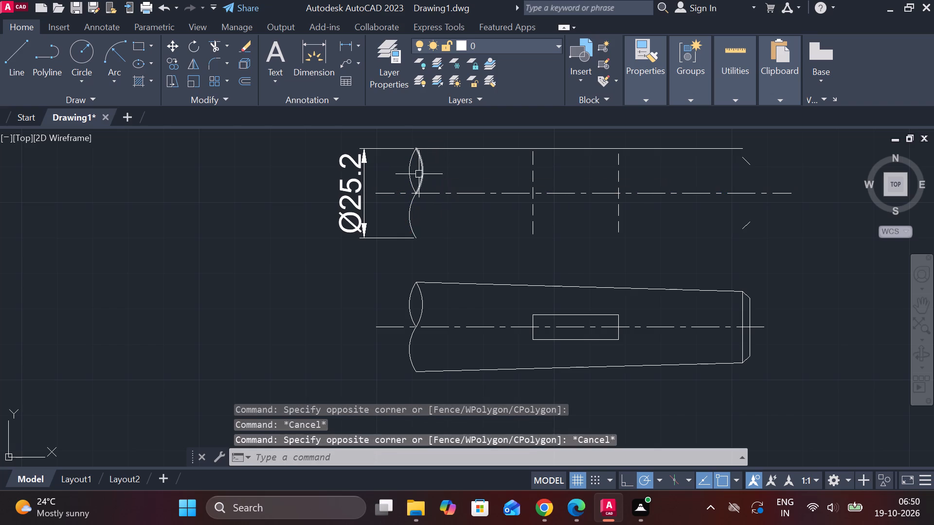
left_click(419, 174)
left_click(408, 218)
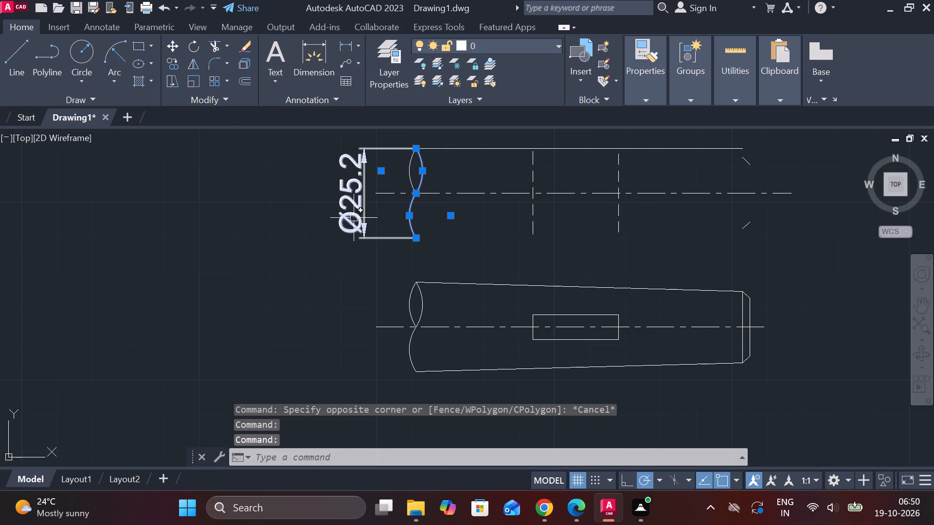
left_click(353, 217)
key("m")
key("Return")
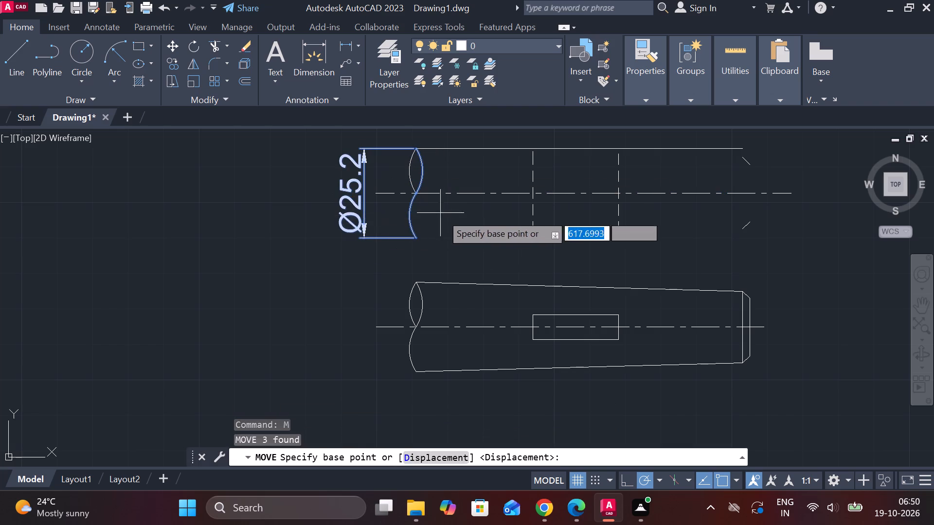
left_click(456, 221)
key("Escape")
Move the upper view's three break arcs and the Ø25.2 dimension up and to the left, clear of the view.
left_click(407, 174)
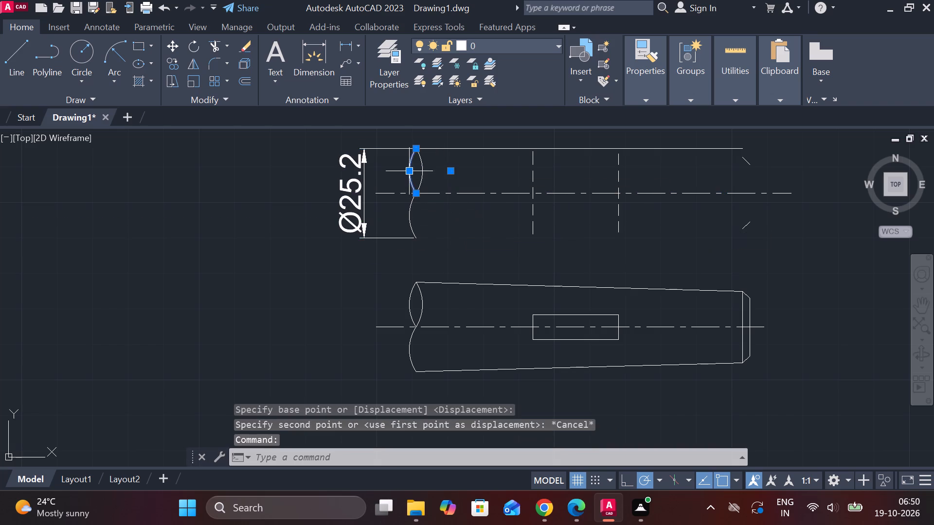
scroll(422, 168, "up", 2)
left_click(426, 165)
left_click(420, 169)
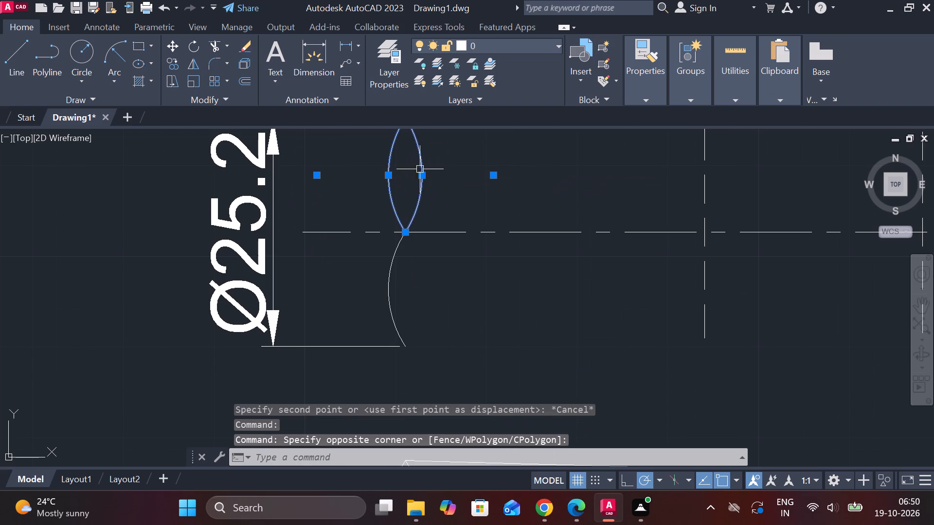
left_click(391, 302)
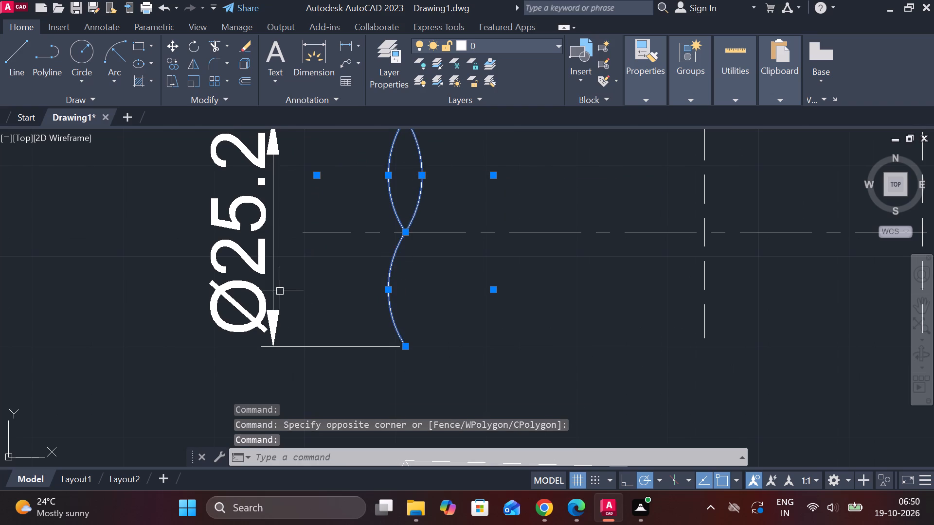
left_click(268, 275)
scroll(331, 274, "down", 2)
key("m")
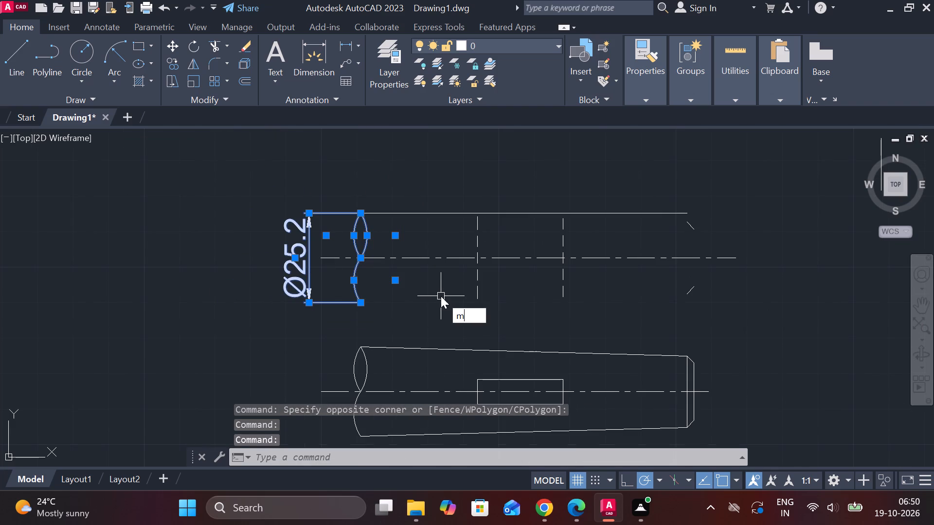
key("Return")
left_click(458, 298)
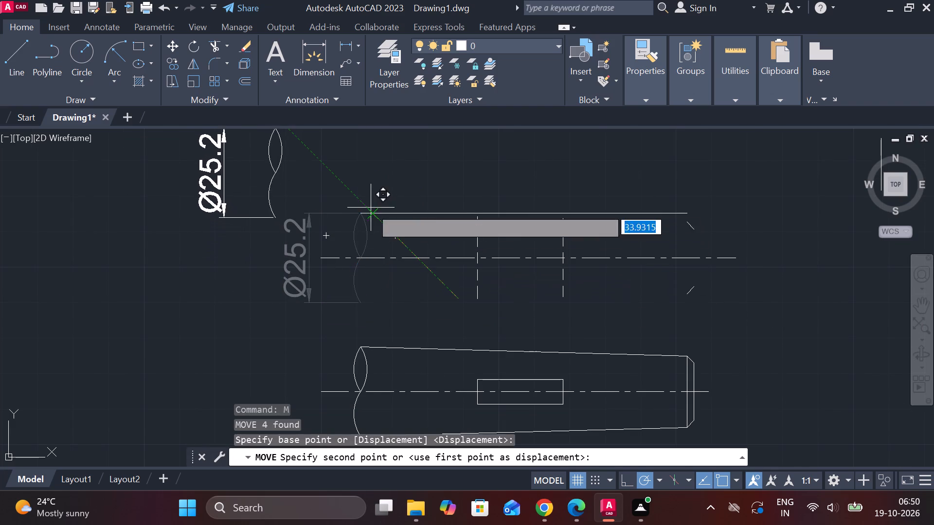
left_click(355, 198)
Erase the two leftover chamfer lines at the upper view's small end.
middle_click_drag(484, 178, 470, 156)
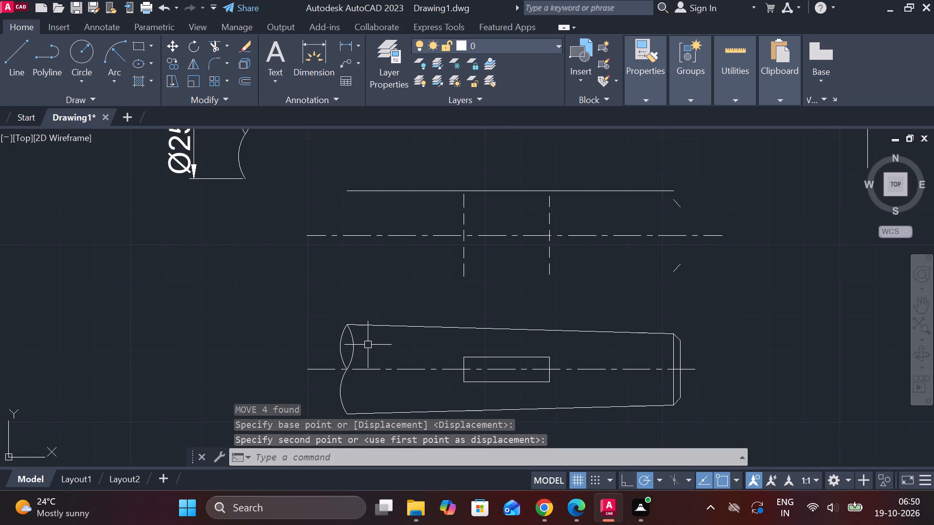
left_click(679, 268)
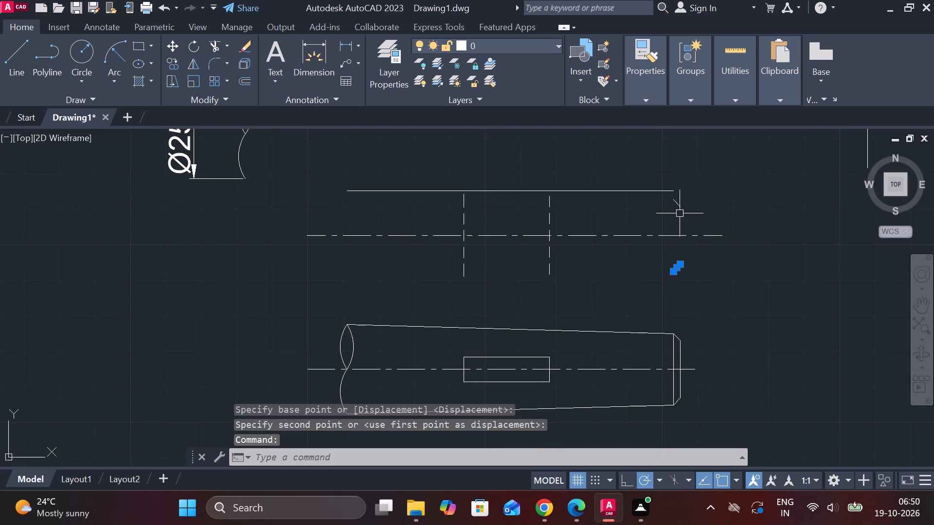
left_click(677, 205)
type("e")
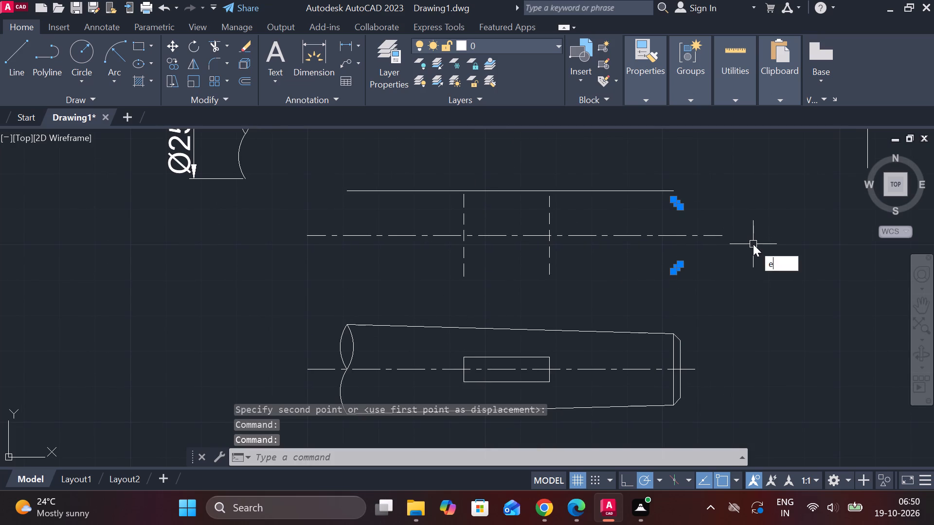
key("space")
Draw a vertical line 20.2 long downward from the small-end endpoint of the upper view's new horizontal line.
key("l")
key("Return")
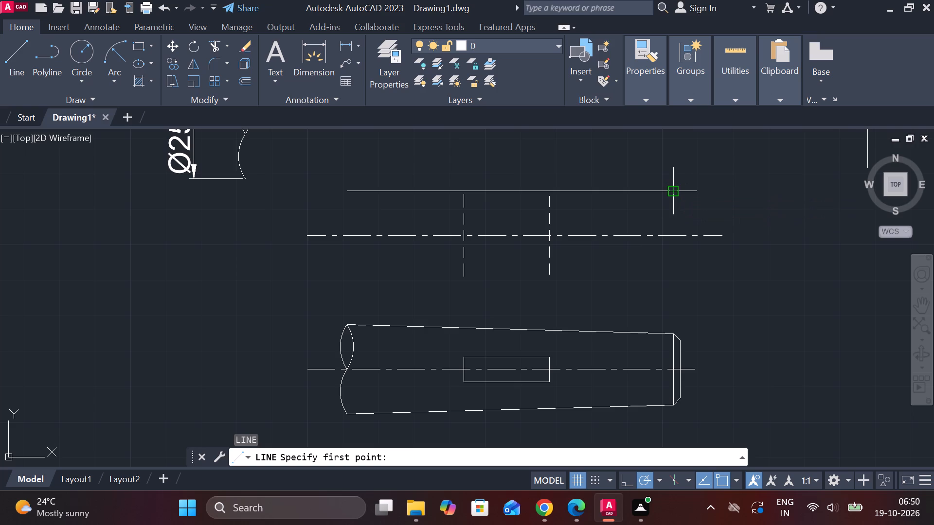
left_click(670, 190)
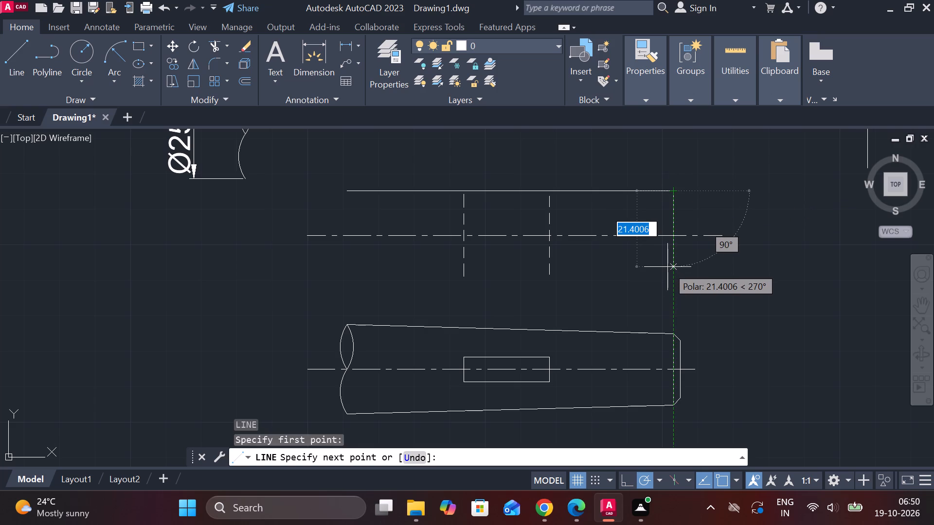
type("20.")
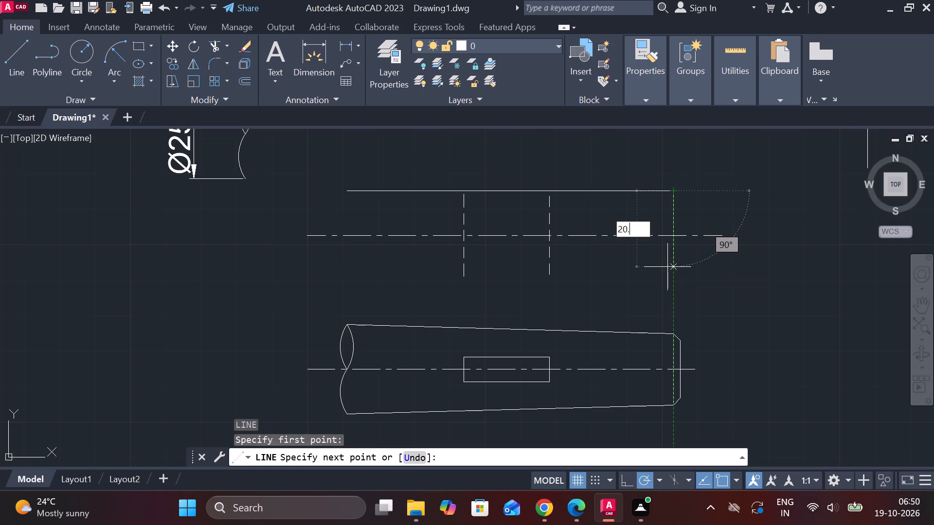
key("2")
key("Return")
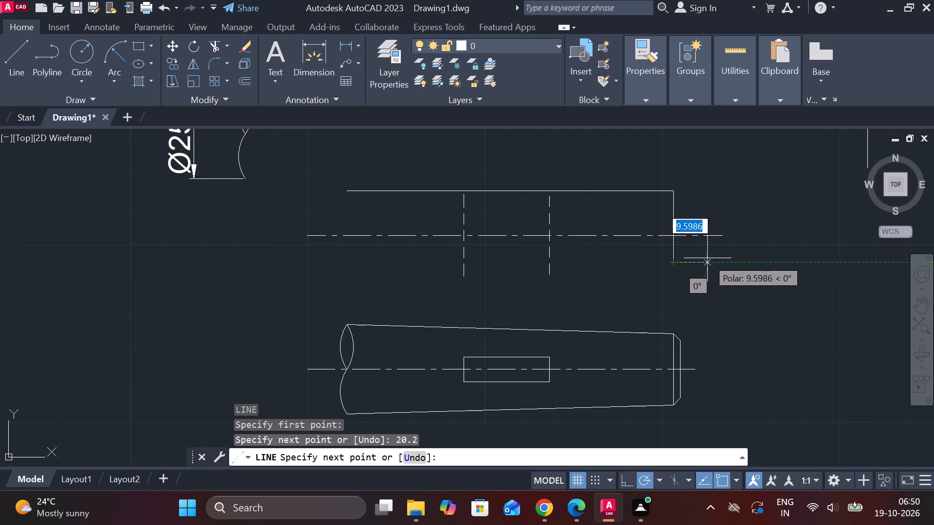
key("Escape")
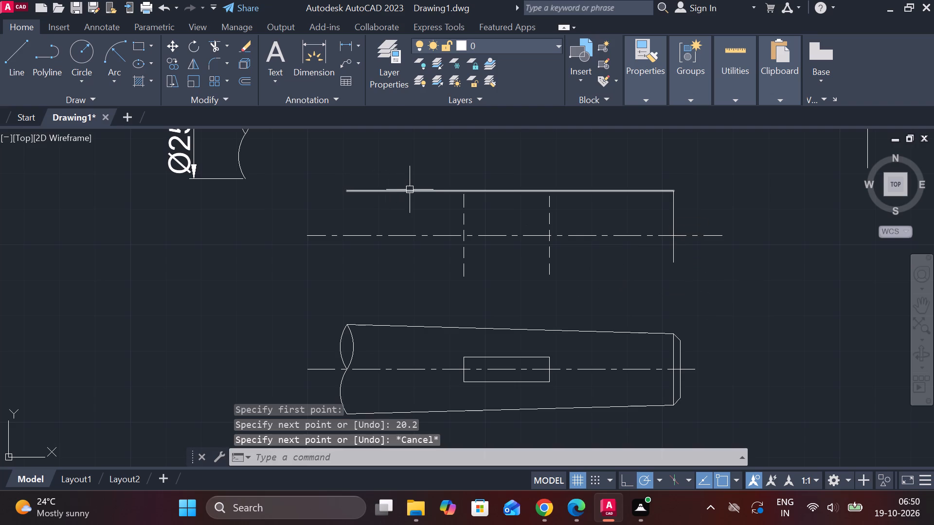
Draw a line 25.2 downward from the large-end endpoint of the upper view's top edge and on to the bottom of the 20.2 line.
key("l")
key("Return")
left_click(346, 190)
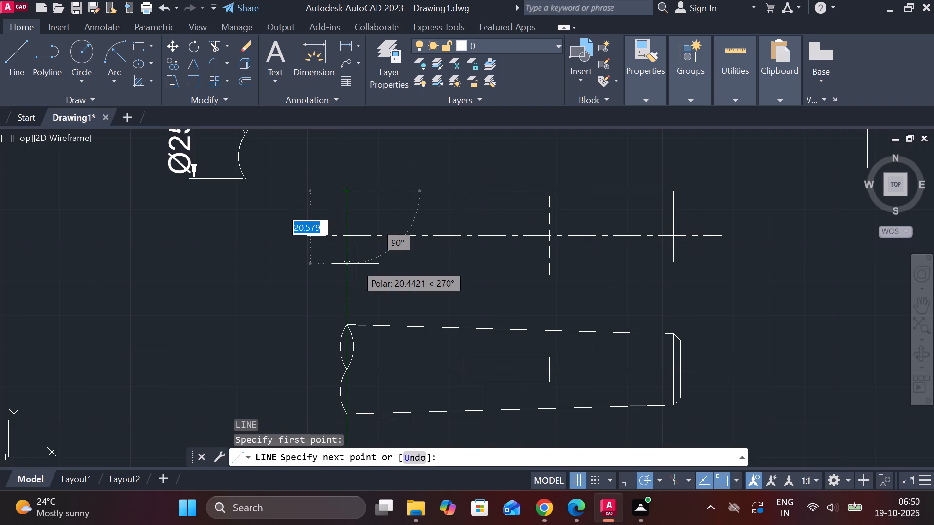
type("25.")
type("2")
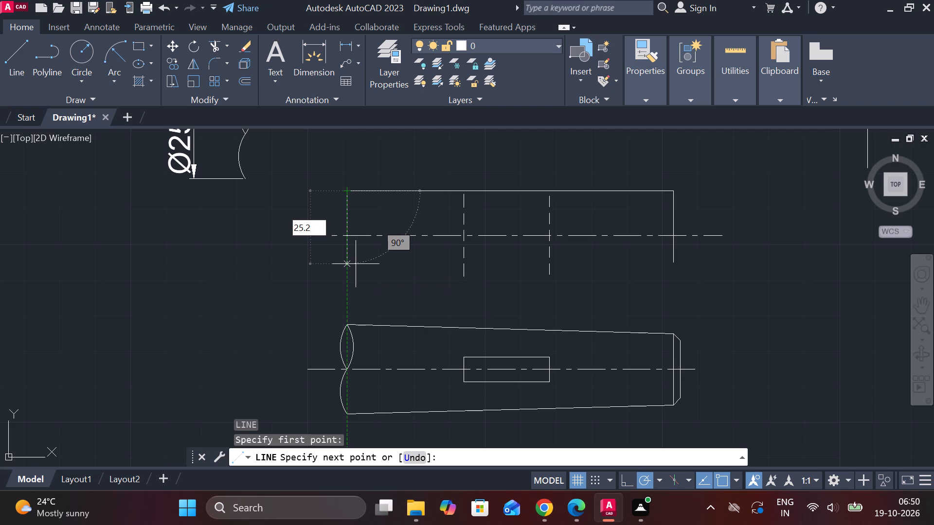
key("space")
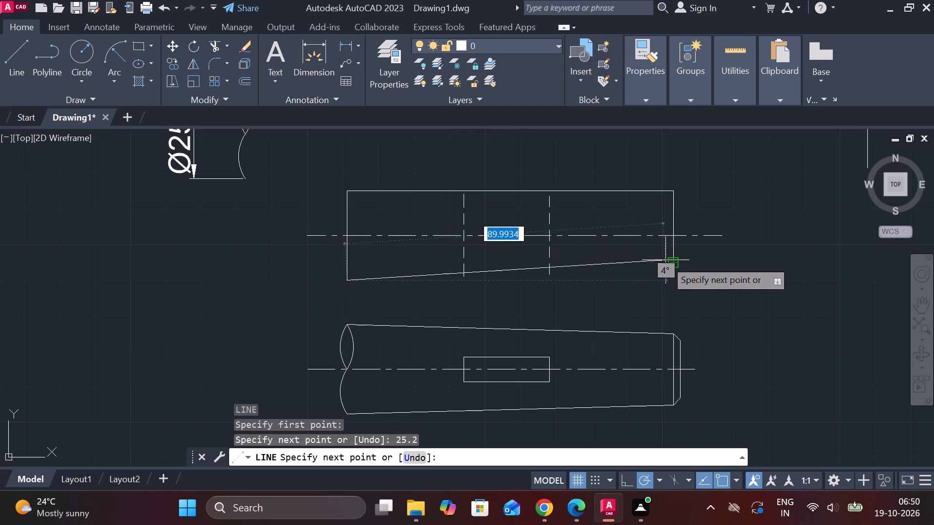
scroll(676, 263, "up", 1)
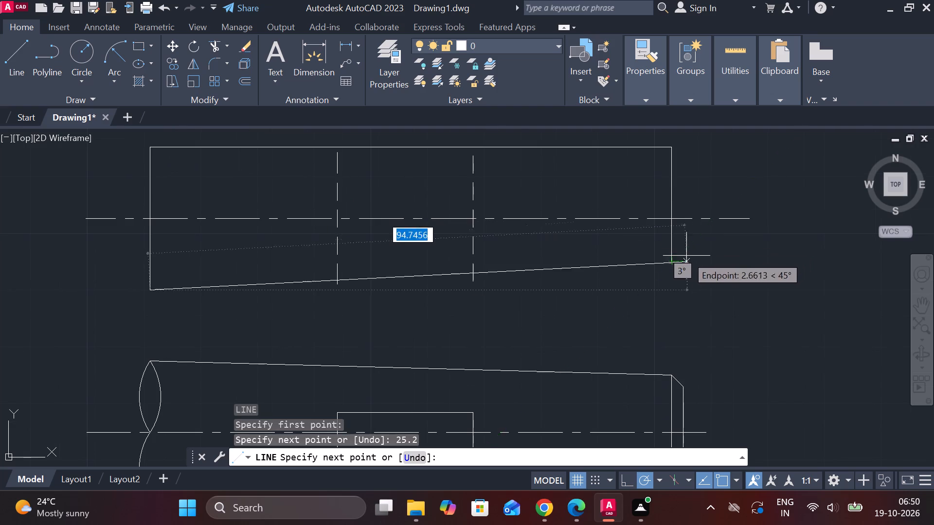
left_click(677, 263)
key("Escape")
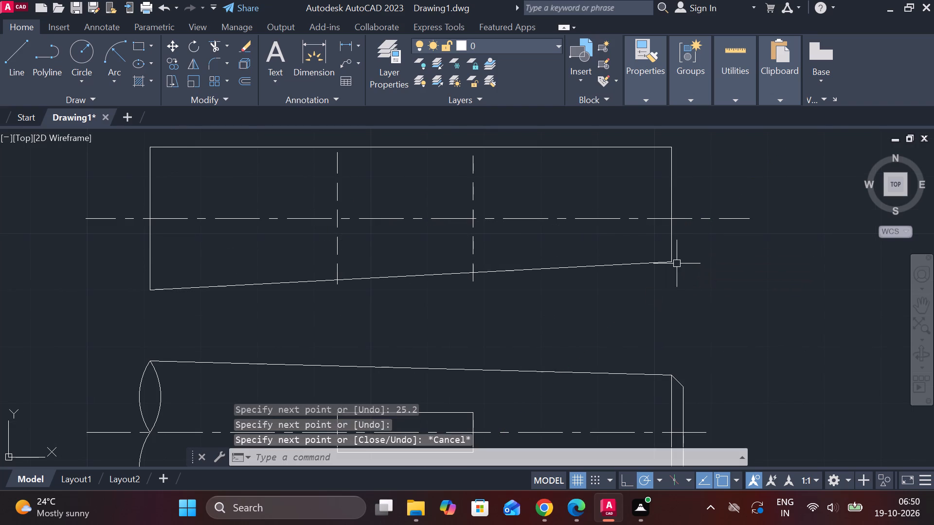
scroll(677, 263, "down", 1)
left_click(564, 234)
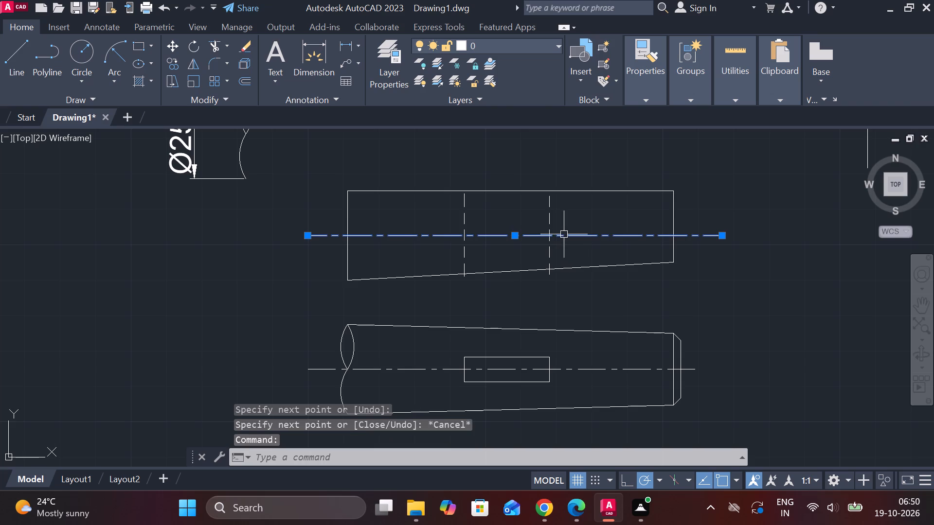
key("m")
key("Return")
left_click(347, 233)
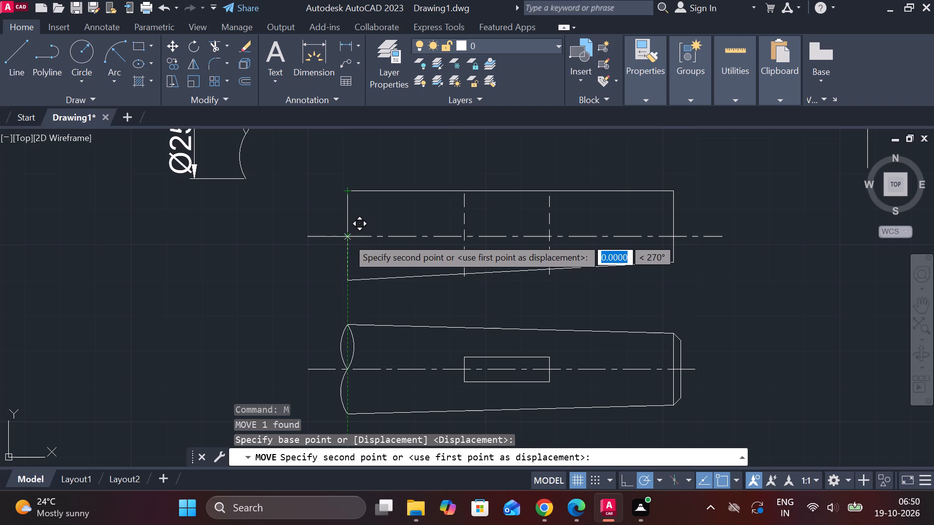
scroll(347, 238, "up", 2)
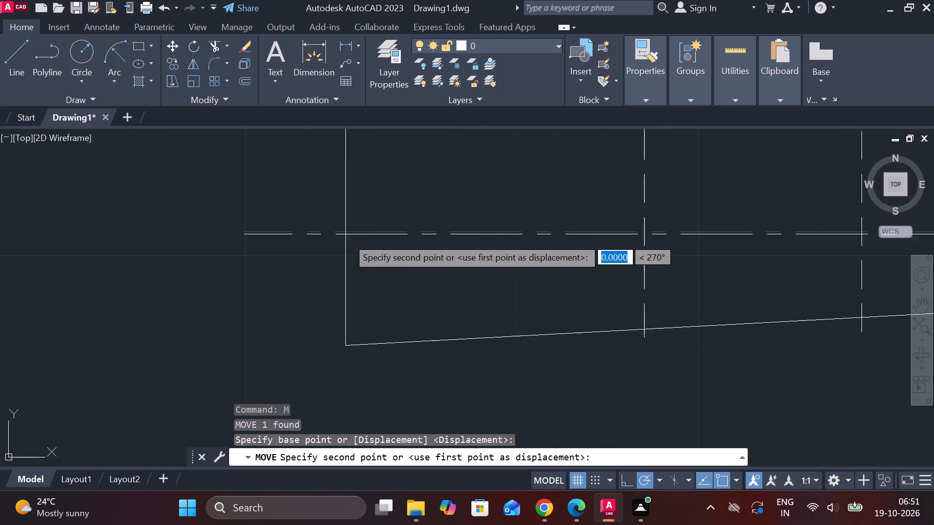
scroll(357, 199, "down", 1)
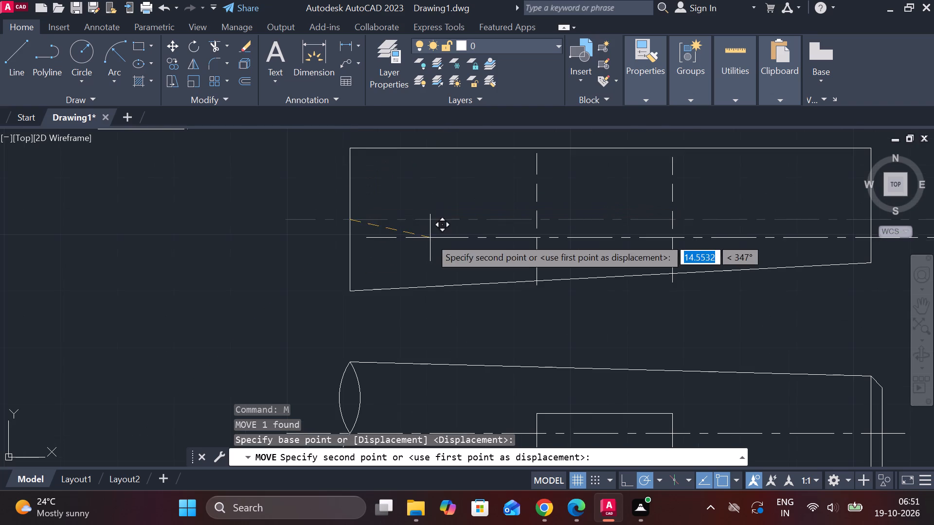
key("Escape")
Erase the upper view's dash-dot horizontal centreline.
left_click(415, 220)
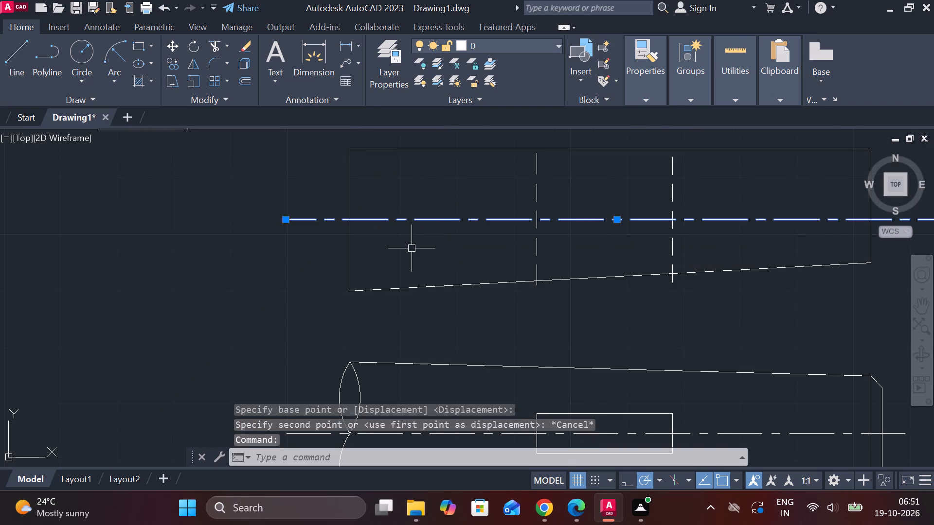
key("e")
key("space")
Draw a horizontal axis line from the midpoint of the 25.2 vertical line to just beyond the upper view's small end.
key("l")
key("Return")
scroll(400, 236, "down", 1)
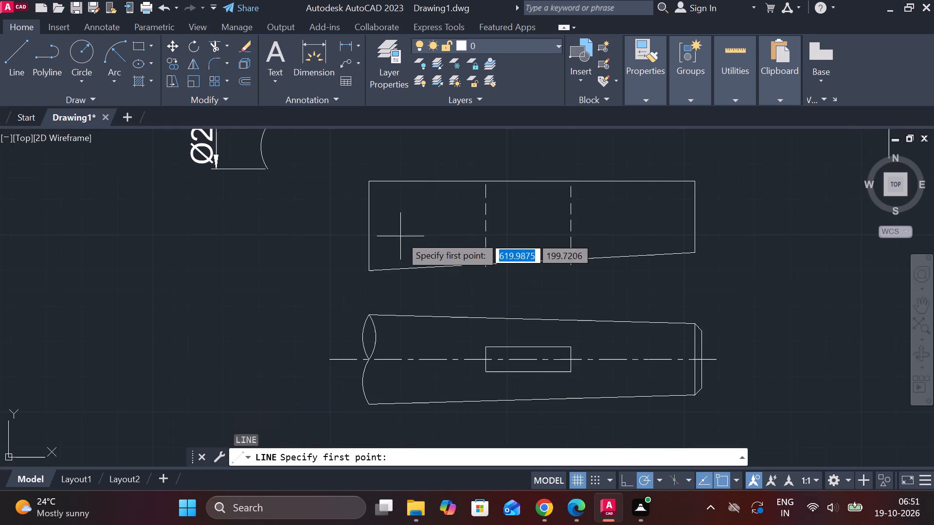
left_click(370, 222)
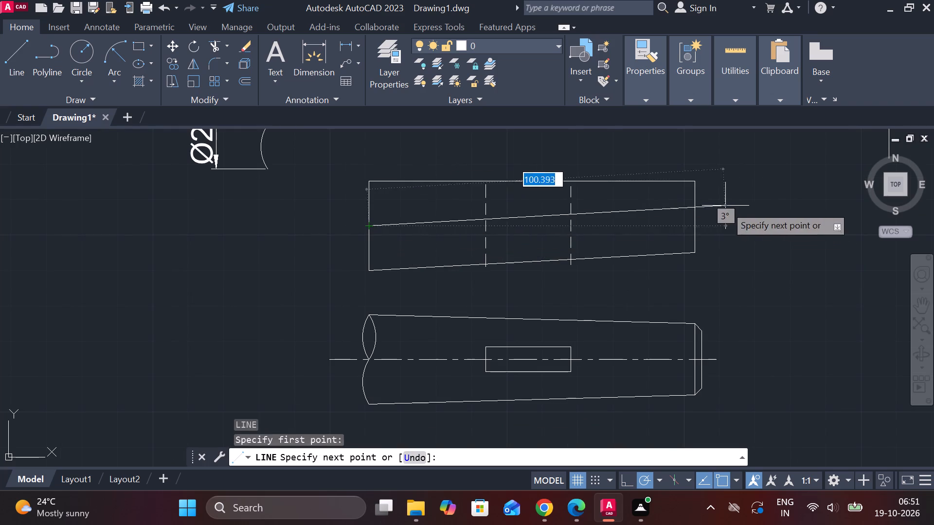
left_click(742, 226)
key("Escape")
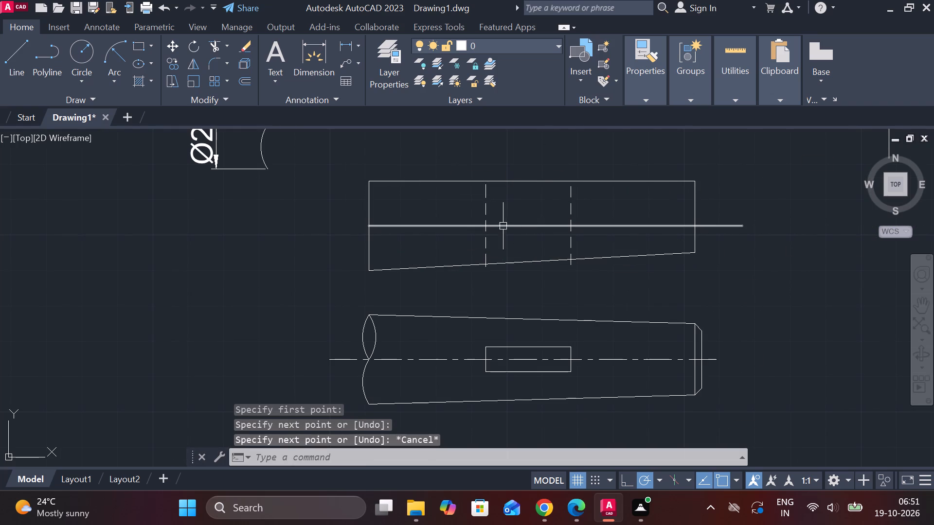
Lengthen the new axis line horizontally outward beyond the upper view's large end.
left_click(447, 221)
left_click(436, 226)
left_click(428, 227)
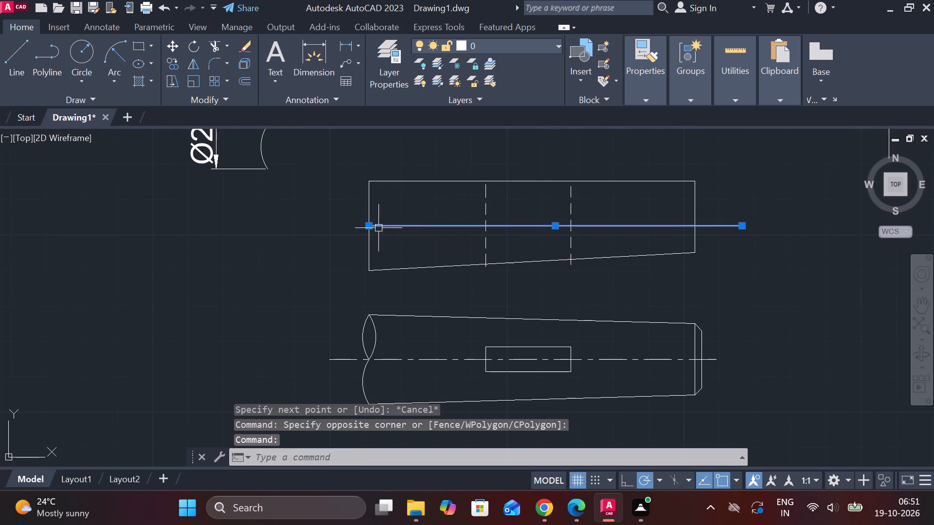
left_click(412, 260)
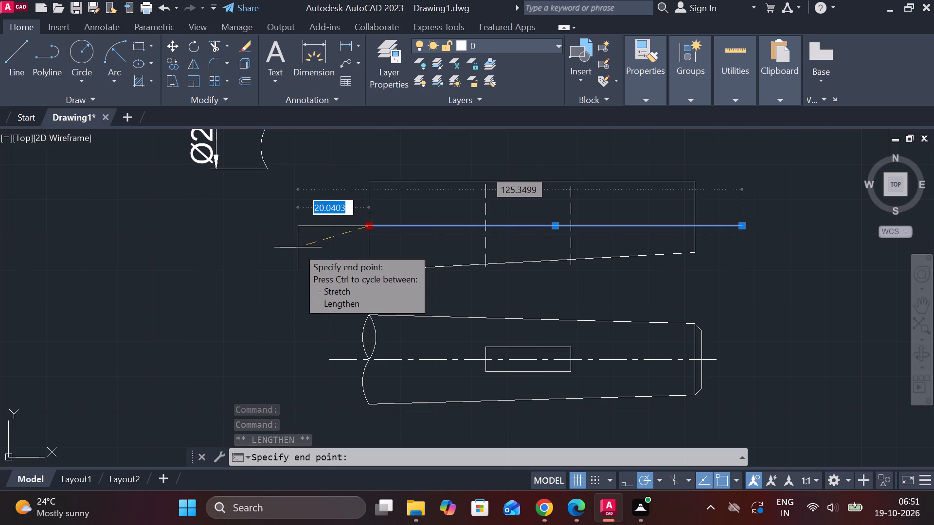
left_click(259, 245)
key("Escape")
Draw a line 20 long outward from the large end's top corner, continuing vertically down to just below the bottom corner's level.
key("l")
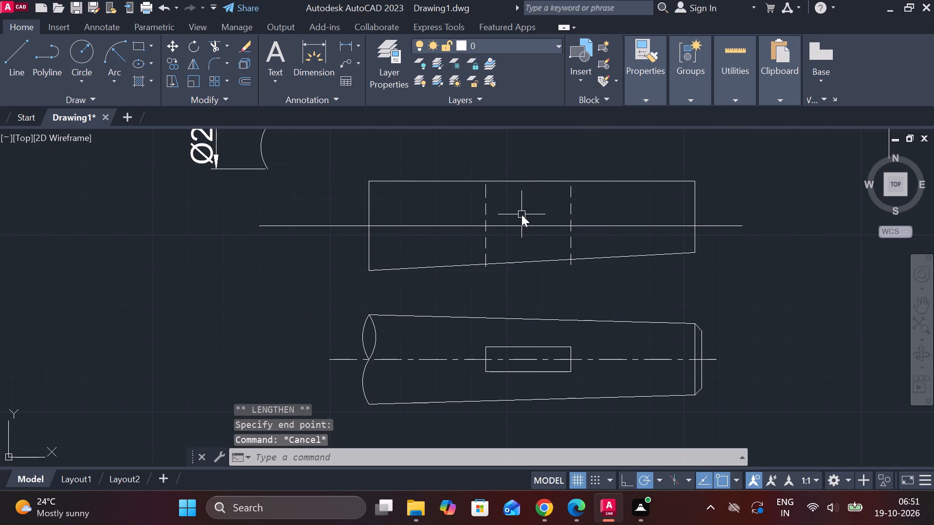
key("Return")
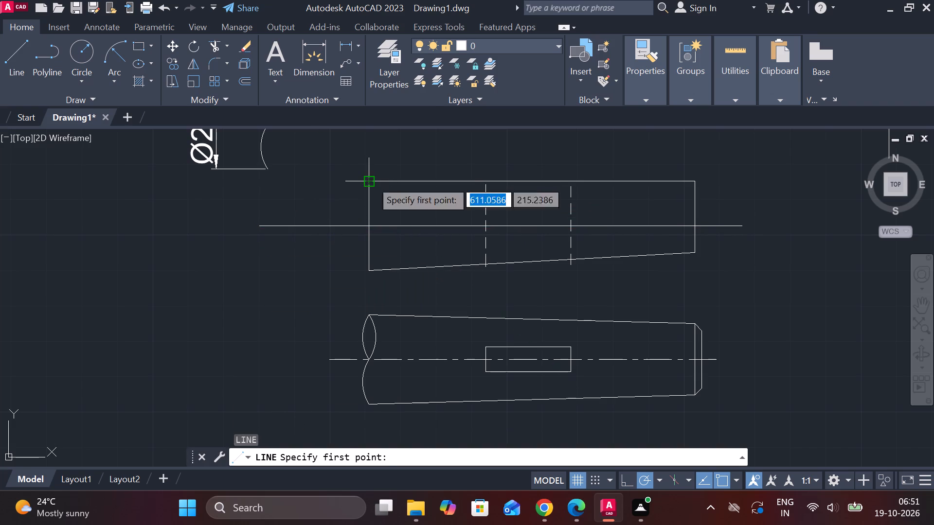
left_click(371, 180)
type("20")
key("Return")
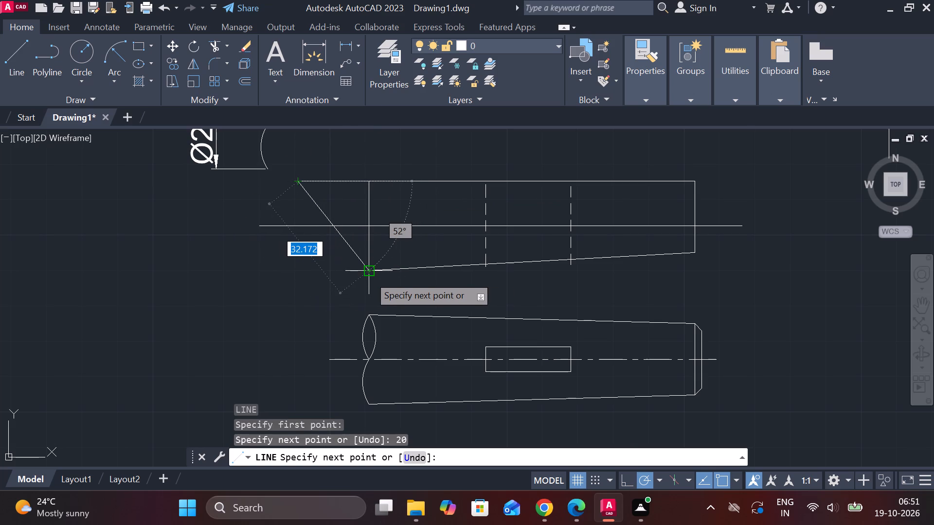
left_click(305, 273)
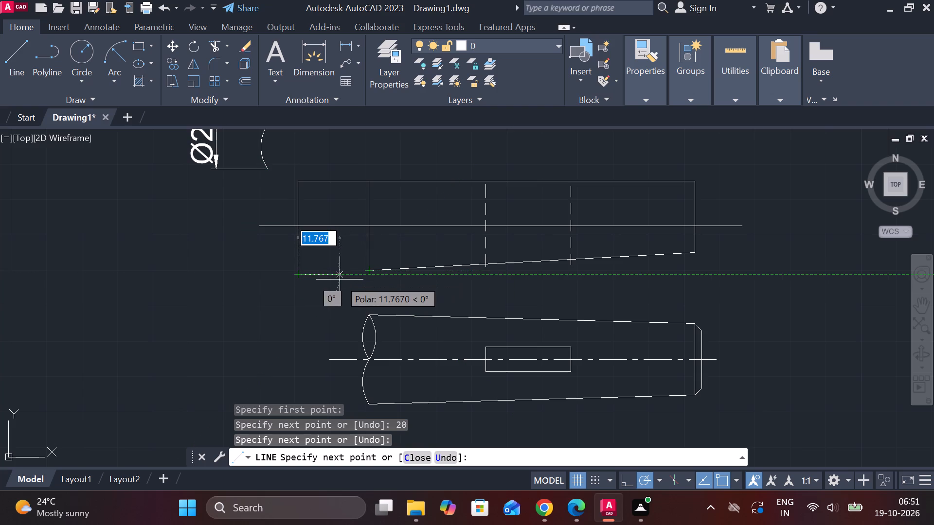
key("Escape")
Draw a horizontal line outward from the large end's bottom corner, crossing past the new outer vertical line.
scroll(358, 277, "up", 1)
middle_click_drag(382, 292, 404, 345)
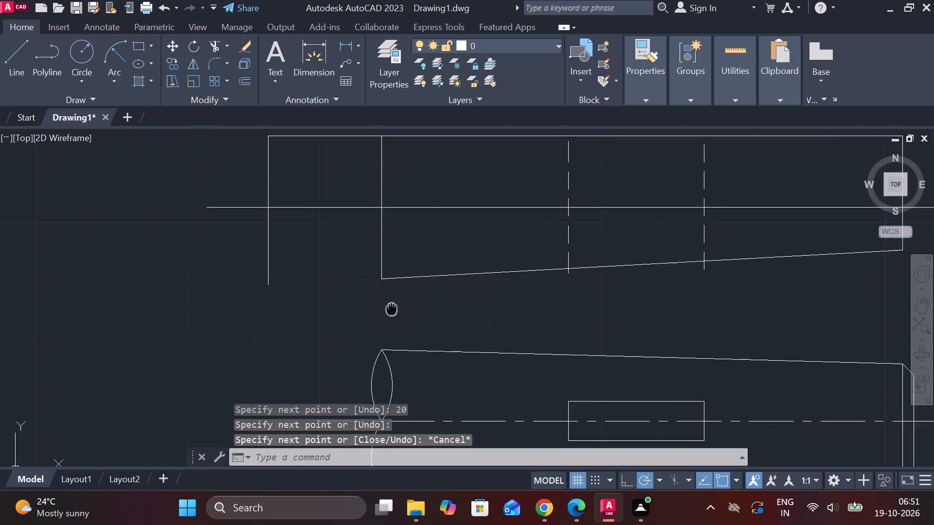
middle_click_drag(404, 345, 405, 348)
key("l")
key("Return")
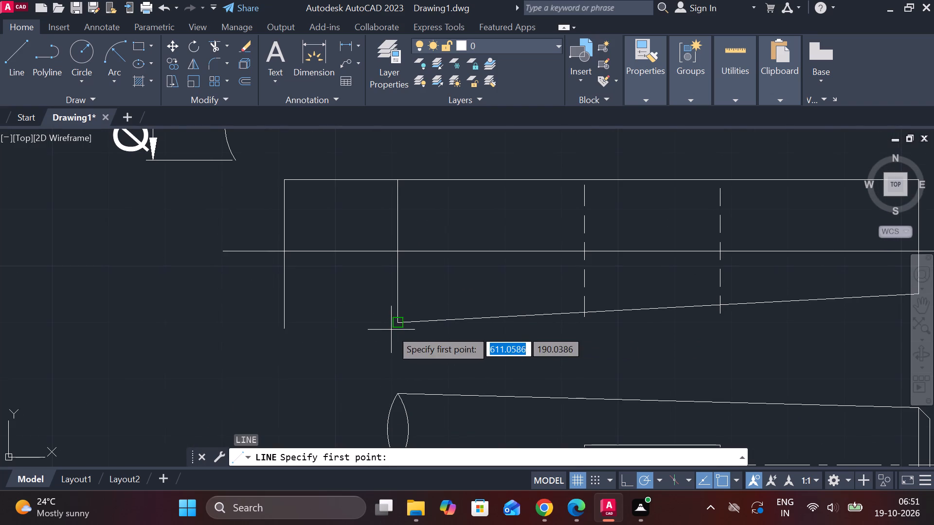
left_click(395, 326)
left_click(255, 317)
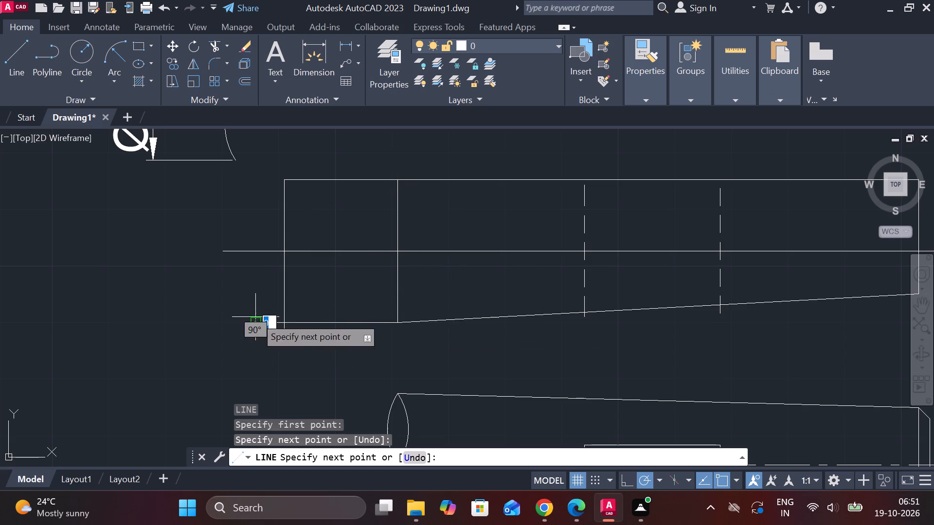
key("Escape")
Trim the two overhanging line ends at the bottom outer corner of the upper view's straight section.
type("tr")
key("space")
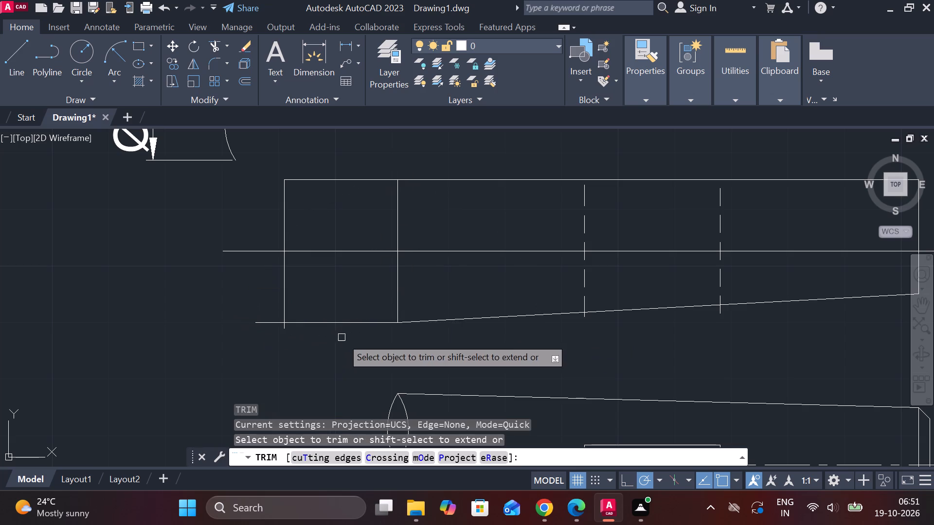
left_click(287, 332)
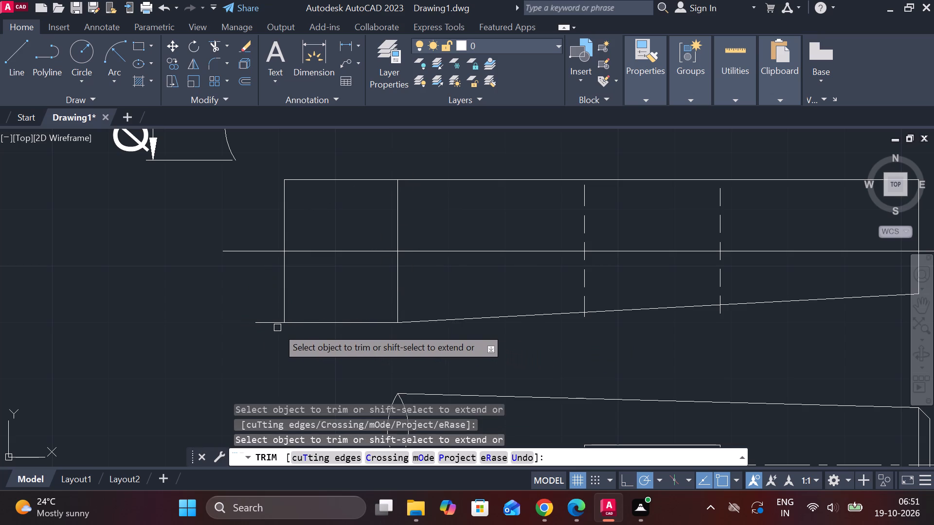
left_click(278, 321)
scroll(279, 321, "down", 1)
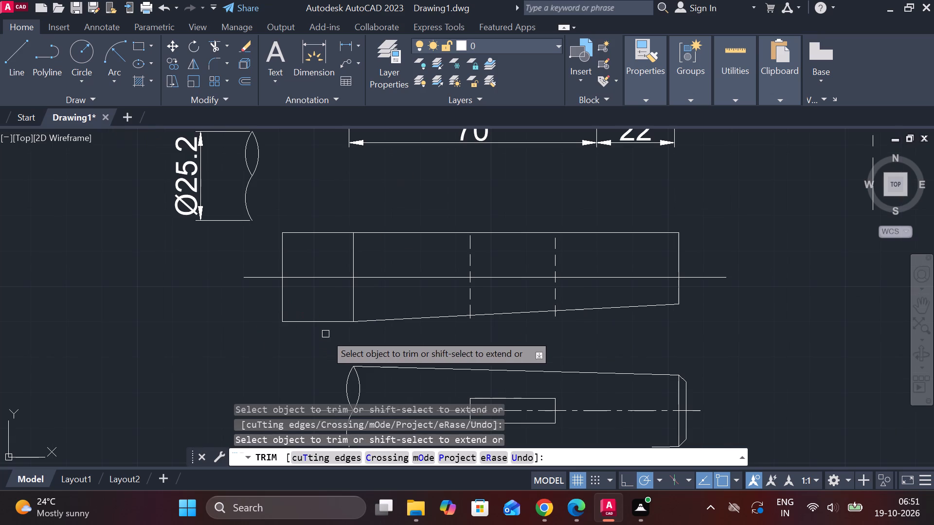
middle_click_drag(426, 341, 563, 330)
key("Escape")
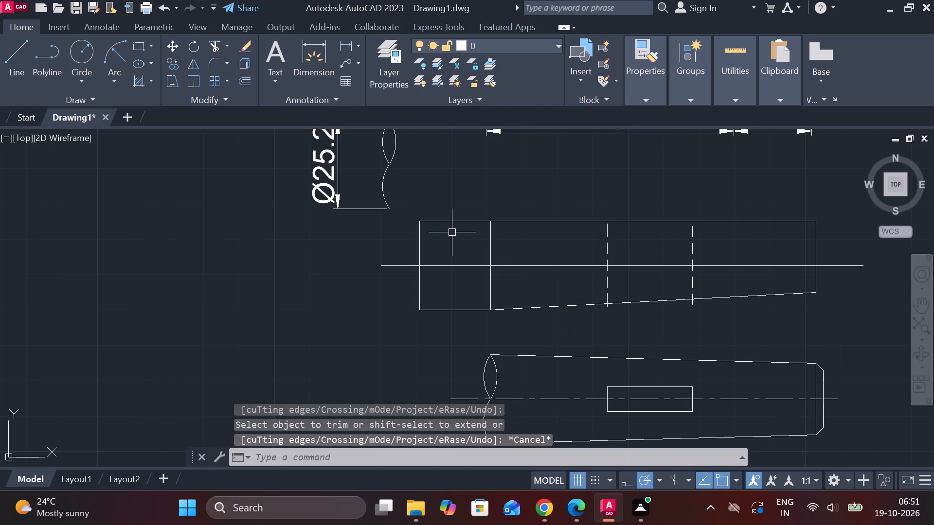
Move the three break arcs and the Ø25.2 dimension onto the top outer corner of the upper view's straight section.
middle_click_drag(468, 207, 490, 332)
left_click_drag(286, 218, 351, 228)
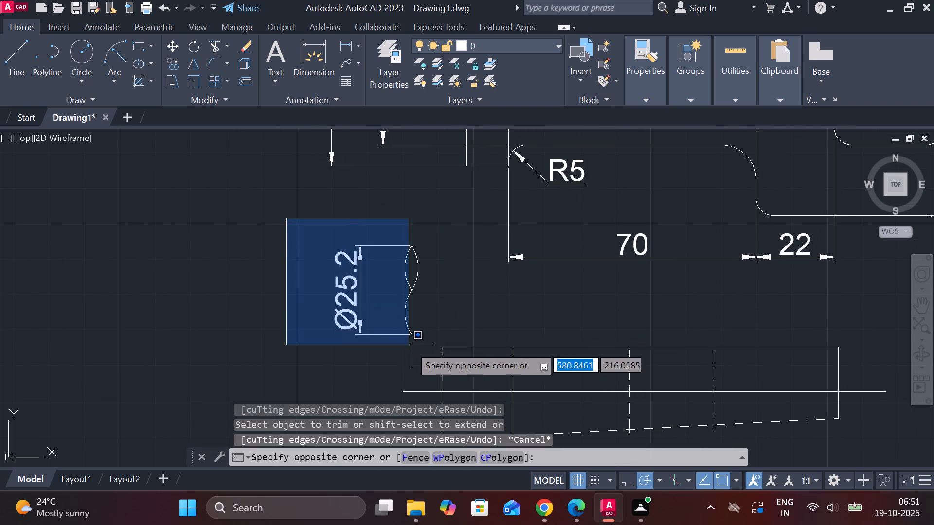
left_click(423, 348)
key("m")
key("Return")
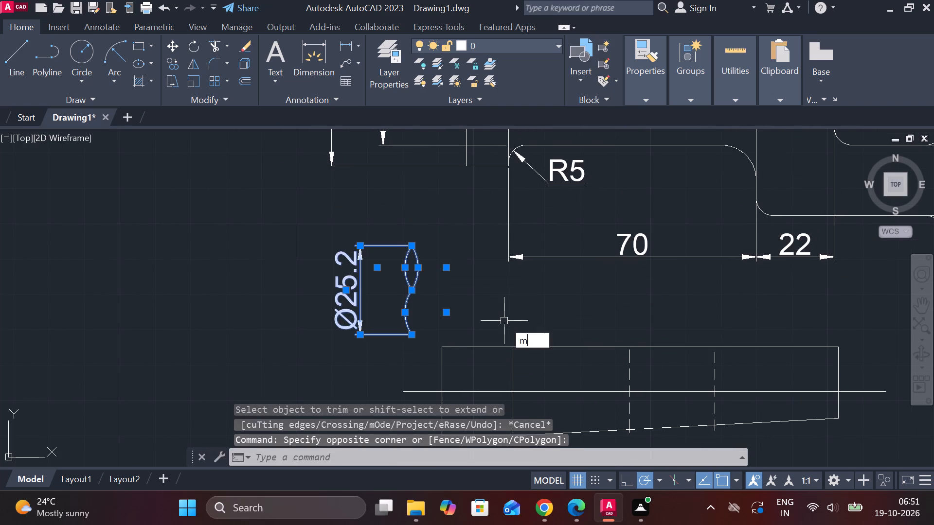
left_click(411, 238)
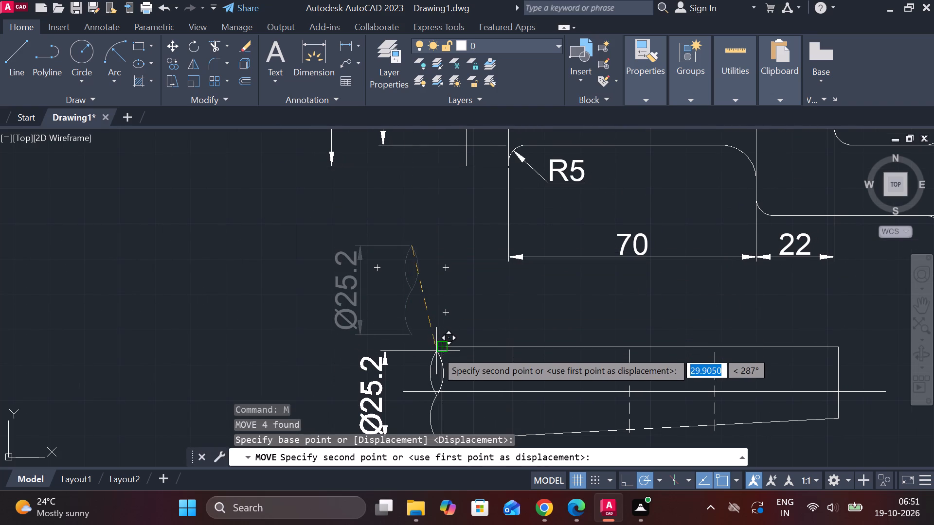
middle_click_drag(444, 352, 442, 337)
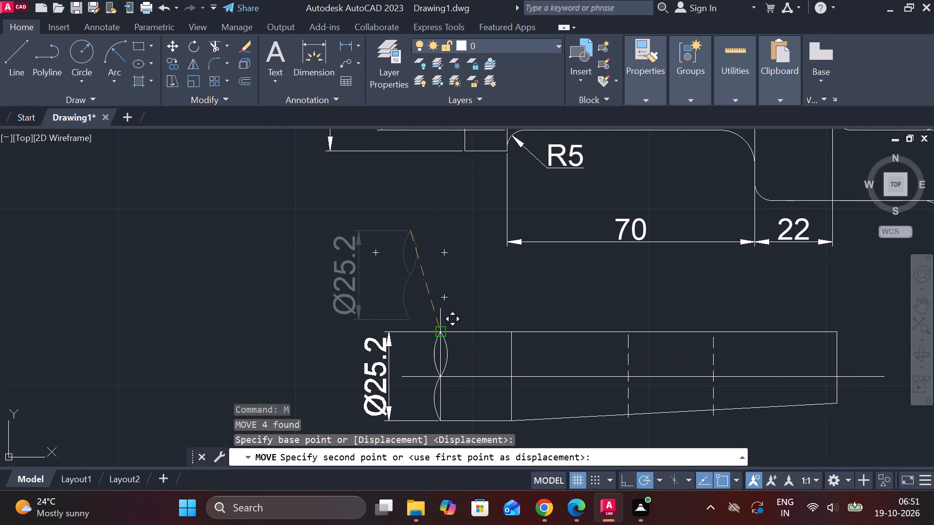
scroll(441, 336, "up", 2)
left_click(443, 325)
scroll(444, 325, "down", 2)
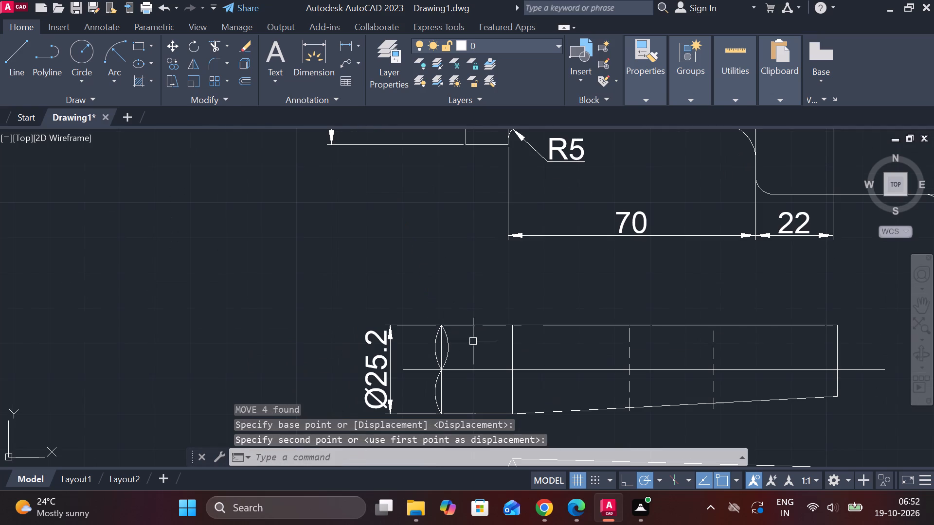
Erase the vertical line running through the upper view's break arcs.
middle_click_drag(473, 382, 414, 323)
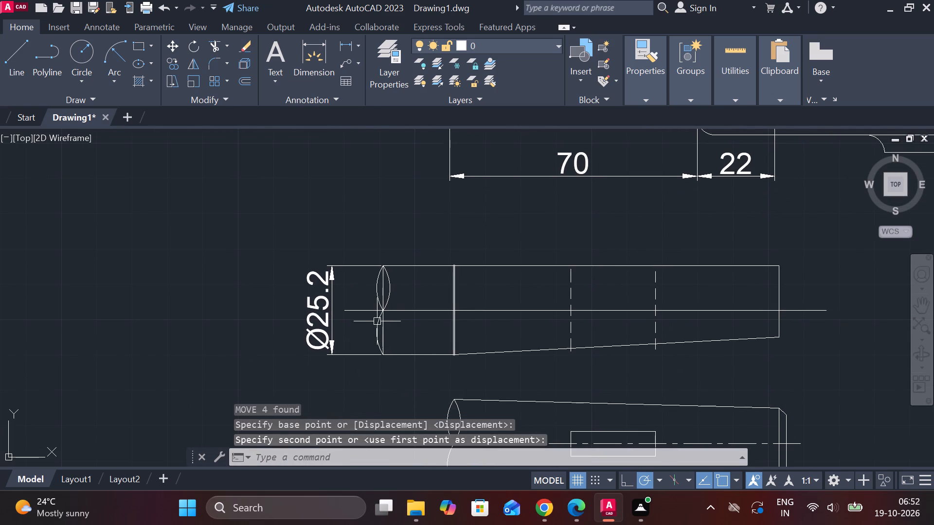
left_click(383, 331)
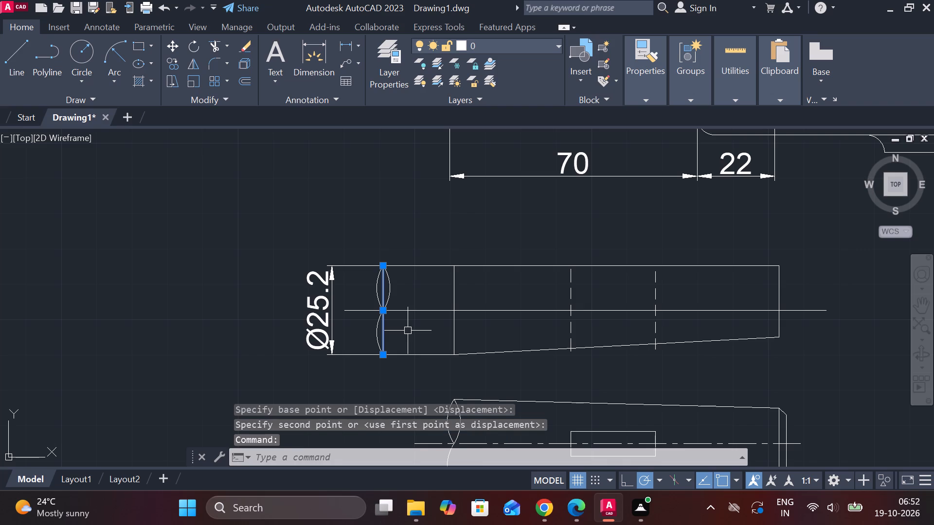
type("e")
key("space")
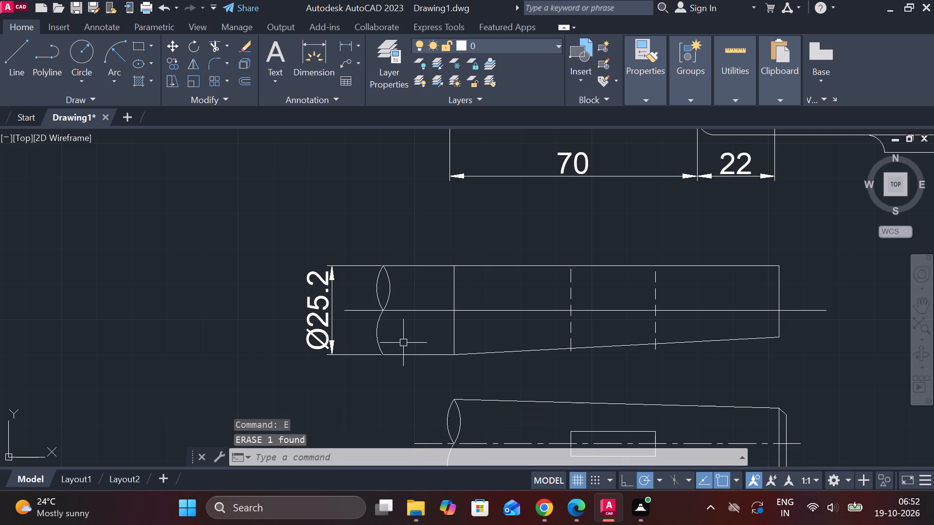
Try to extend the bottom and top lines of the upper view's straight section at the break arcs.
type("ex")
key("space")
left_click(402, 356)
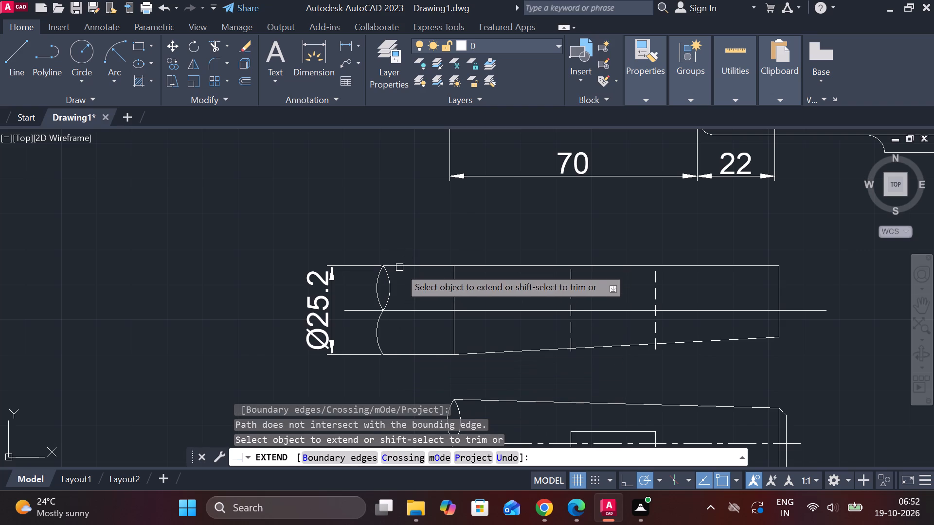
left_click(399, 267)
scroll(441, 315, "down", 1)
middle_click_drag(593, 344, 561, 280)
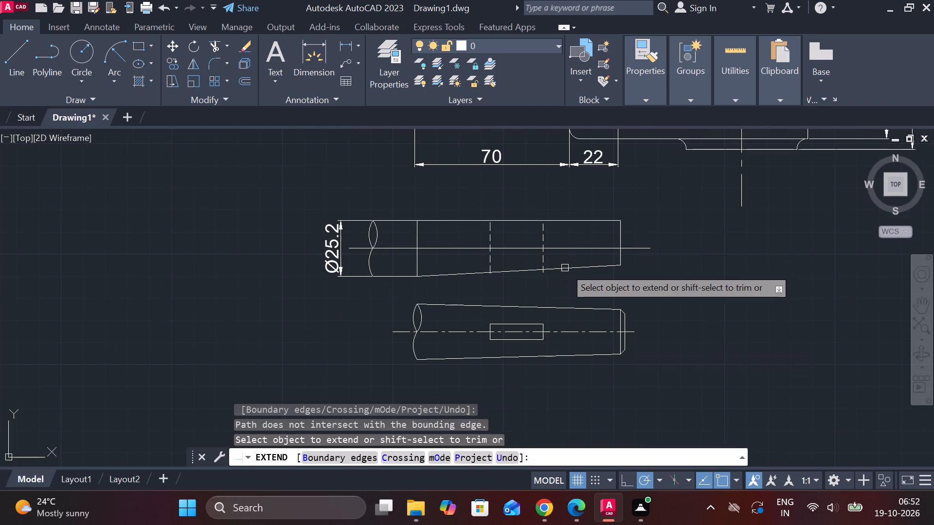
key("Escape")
Erase the entire lower view of the tapered pin, including its slot rectangle and axis.
left_click_drag(360, 301, 443, 291)
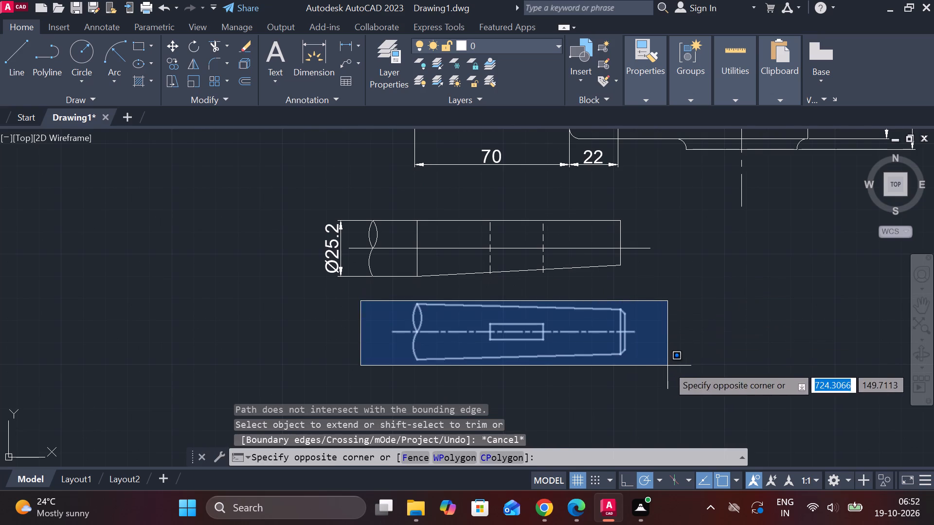
left_click(667, 366)
key("e")
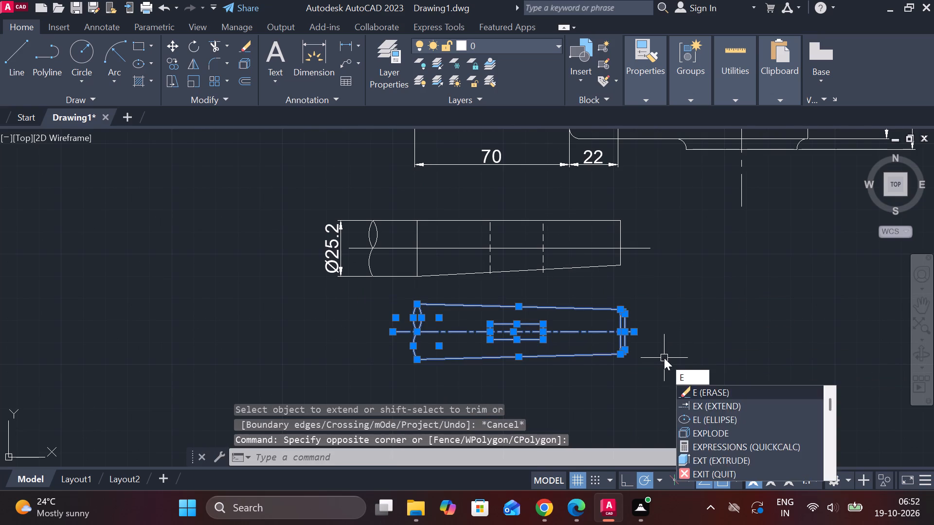
key("space")
left_click_drag(307, 203, 312, 203)
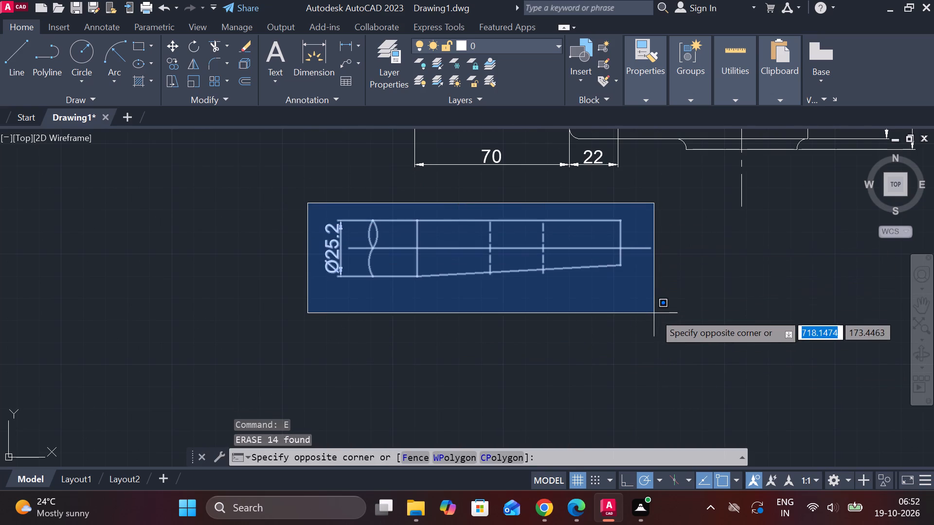
key("Escape")
Offset the vertical line at the pin's small end outward by 2.
middle_click_drag(657, 301, 632, 339)
scroll(616, 310, "up", 1)
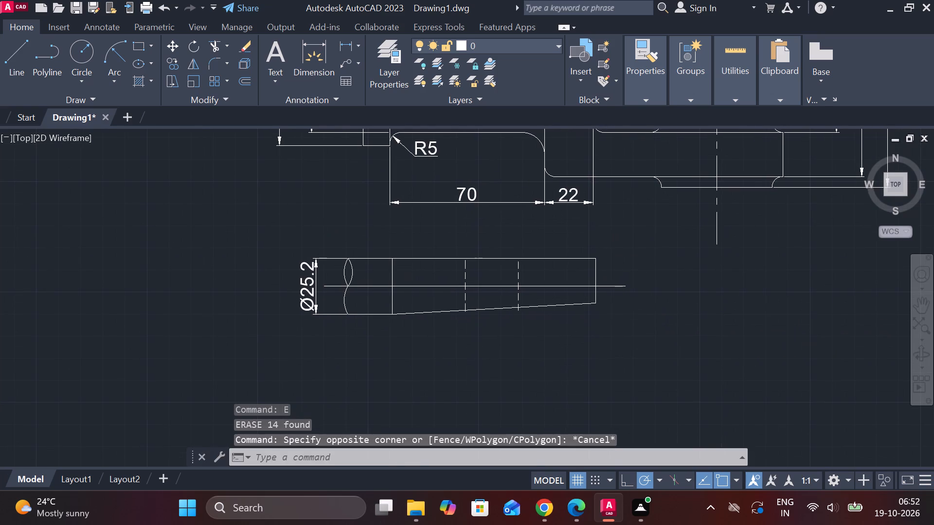
key("o")
key("Return")
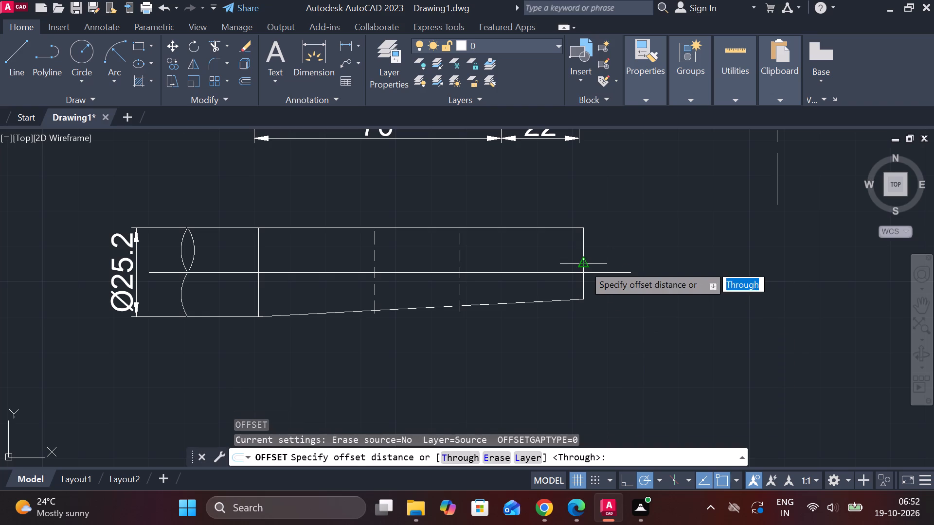
key("Return")
left_click(585, 258)
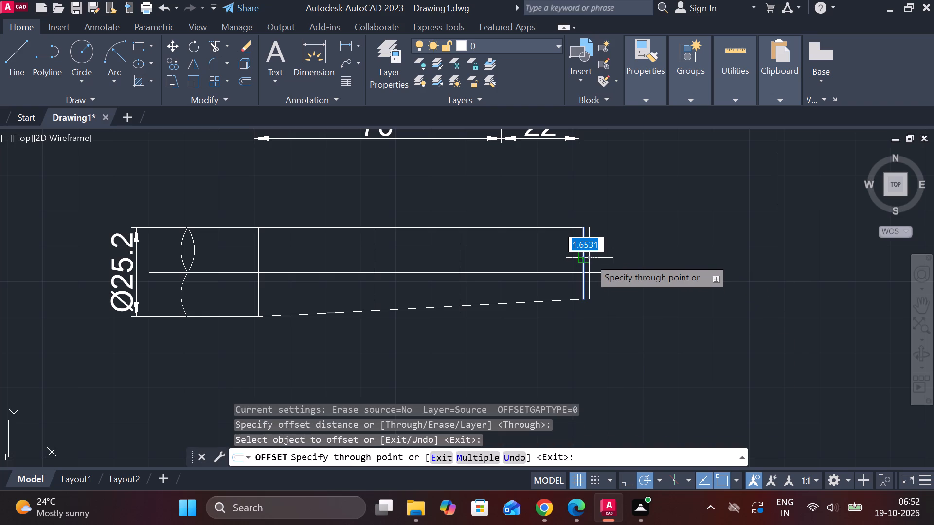
type("2")
key("space")
key("Escape")
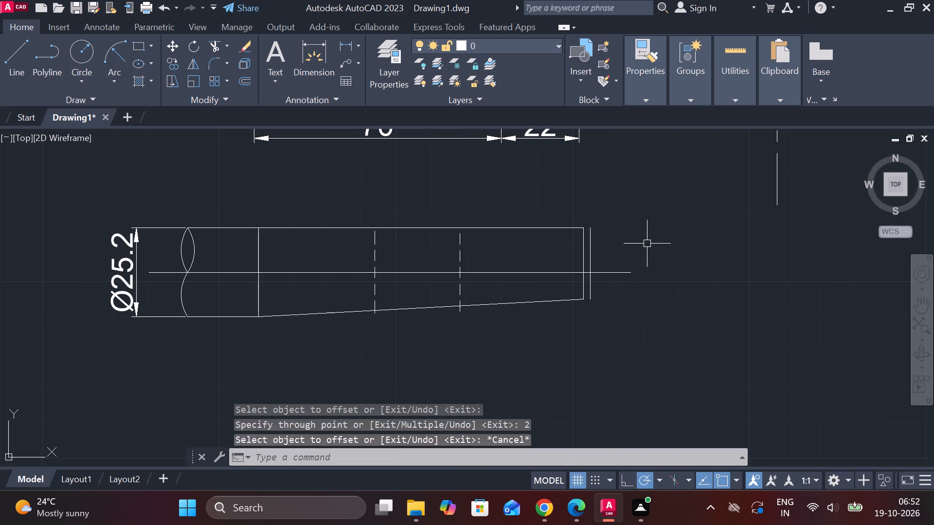
Draw two 45° lines from the small end's top and bottom corners, sloping inward across the offset vertical line.
key("l")
key("Return")
scroll(569, 217, "up", 2)
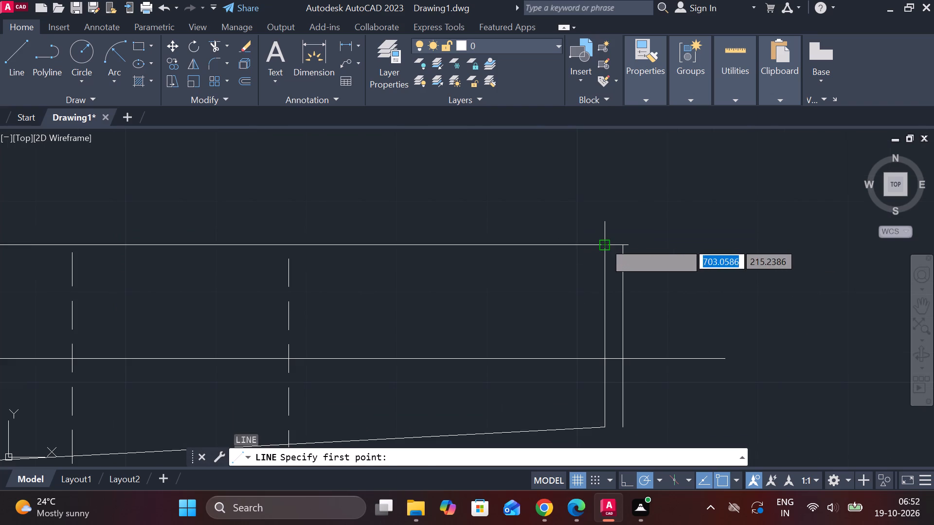
left_click(604, 242)
left_click(658, 283)
key("Escape")
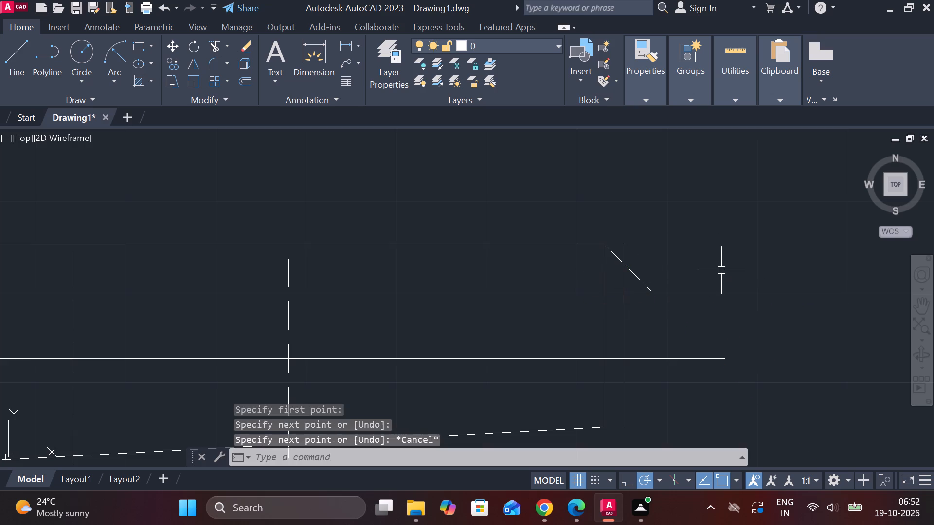
key("space")
left_click(606, 423)
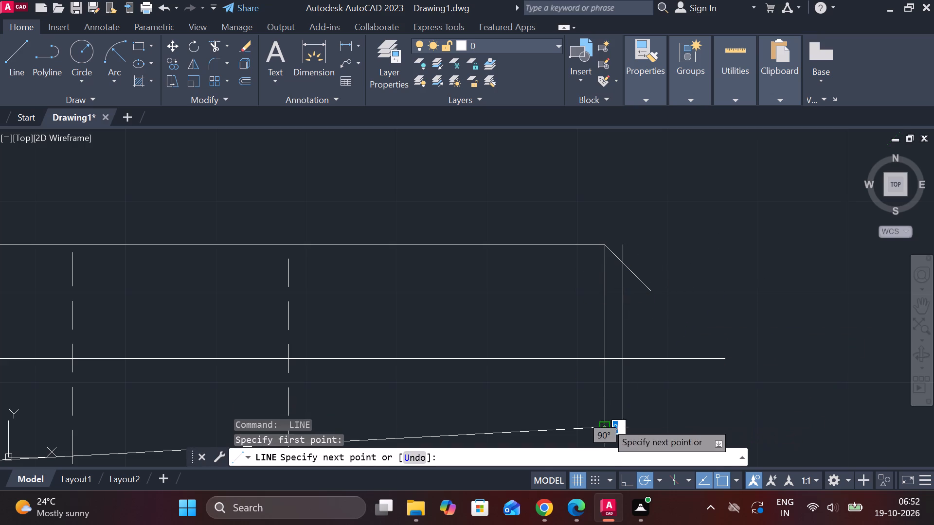
left_click(667, 371)
key("Escape")
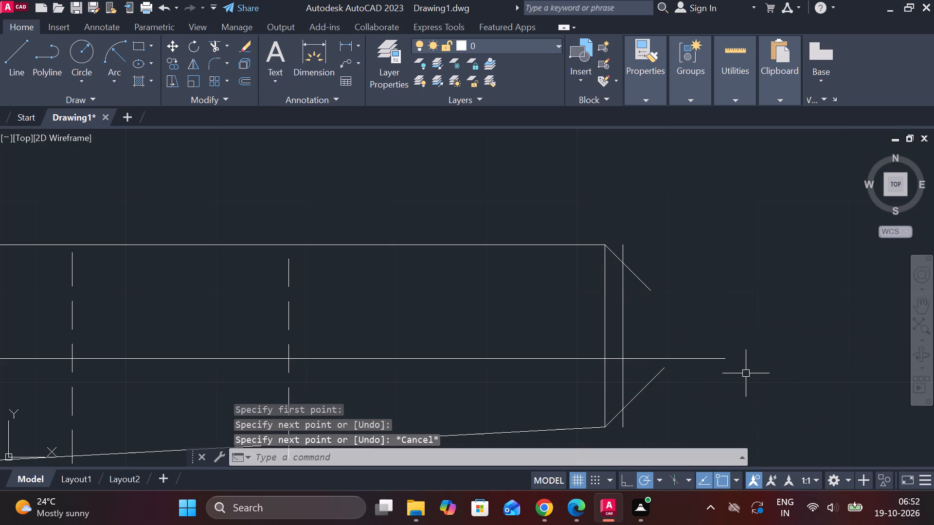
Trim the overhanging ends of both 45° lines and of the outer vertical line to finish the small-end chamfer.
type("tr")
key("space")
left_click(647, 388)
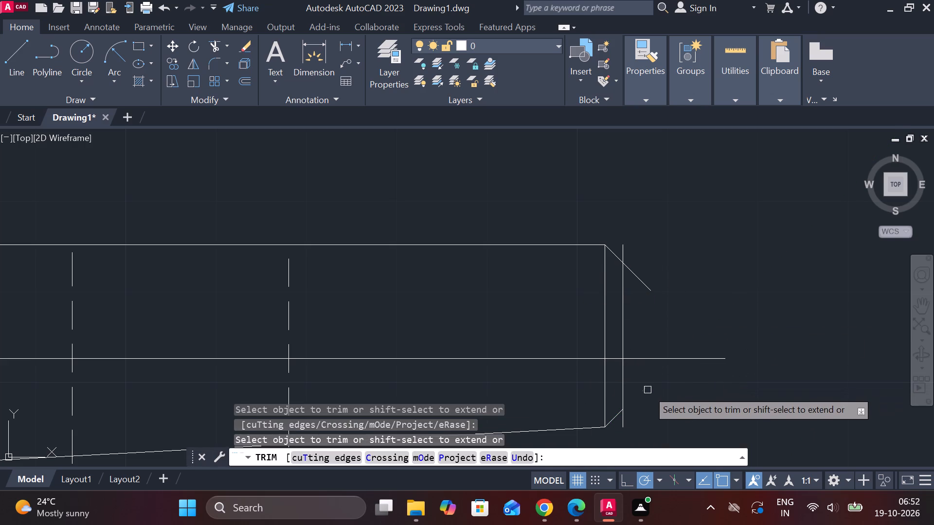
left_click(626, 422)
left_click(639, 282)
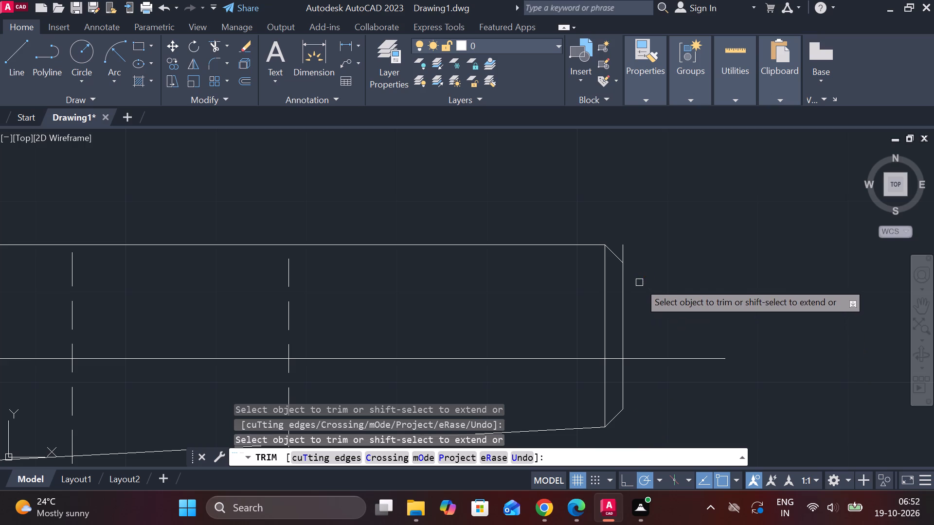
left_click(625, 250)
scroll(663, 259, "down", 2)
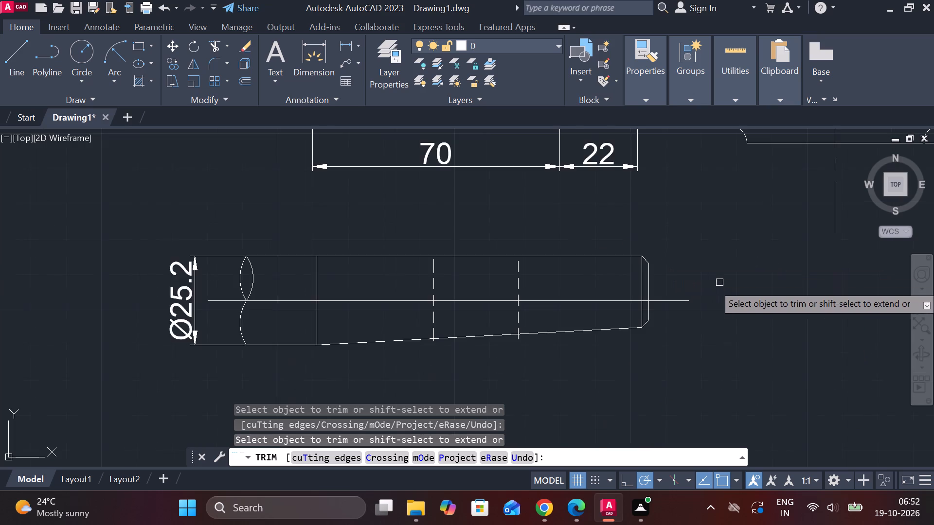
scroll(720, 288, "down", 1)
key("Escape")
Set the linetype of the pin's horizontal axis line to CENTER.
left_click(619, 298)
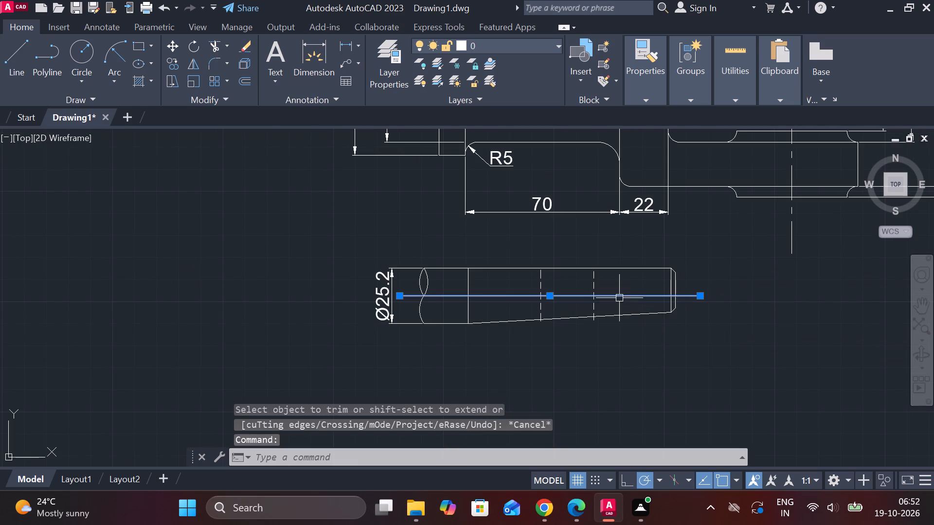
left_click(652, 101)
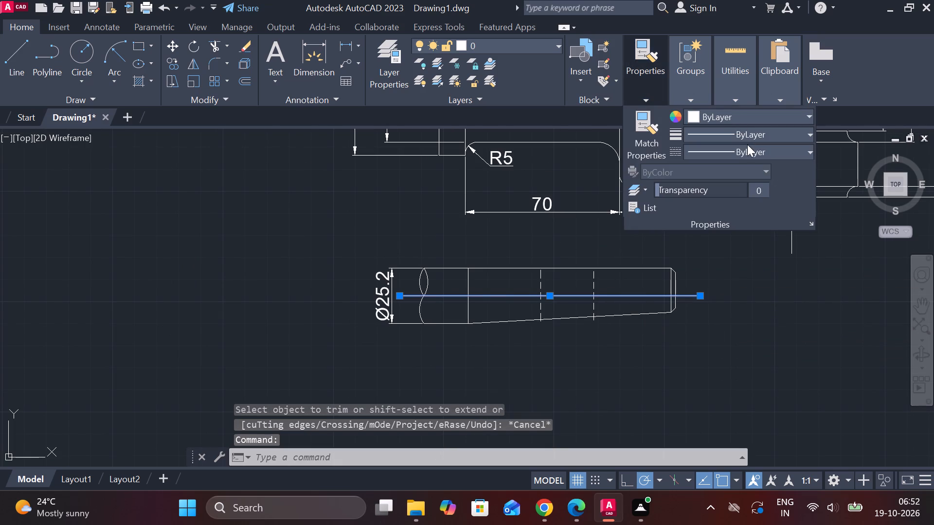
left_click(748, 144)
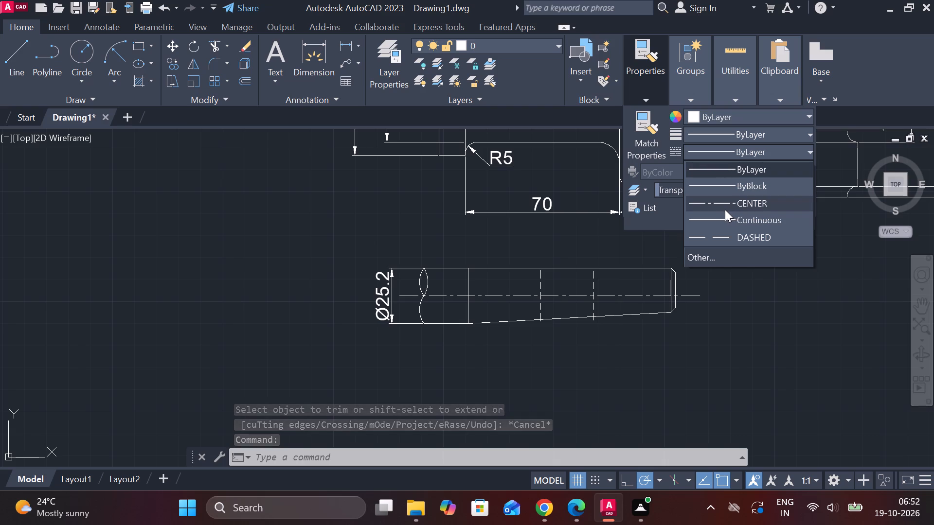
left_click(725, 210)
key("Escape")
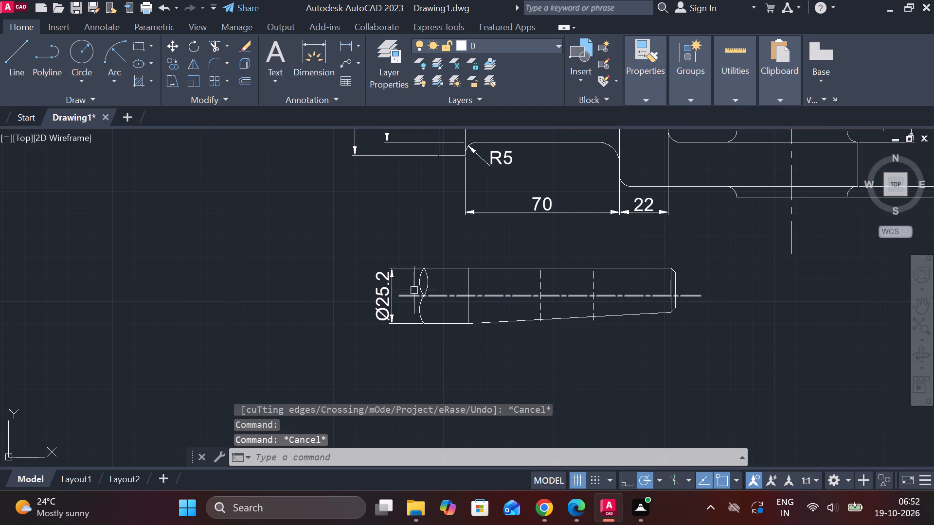
Copy the whole pin view with its Ø25.2 dimension straight down by about 51 units.
left_click_drag(359, 248, 377, 248)
left_click(719, 351)
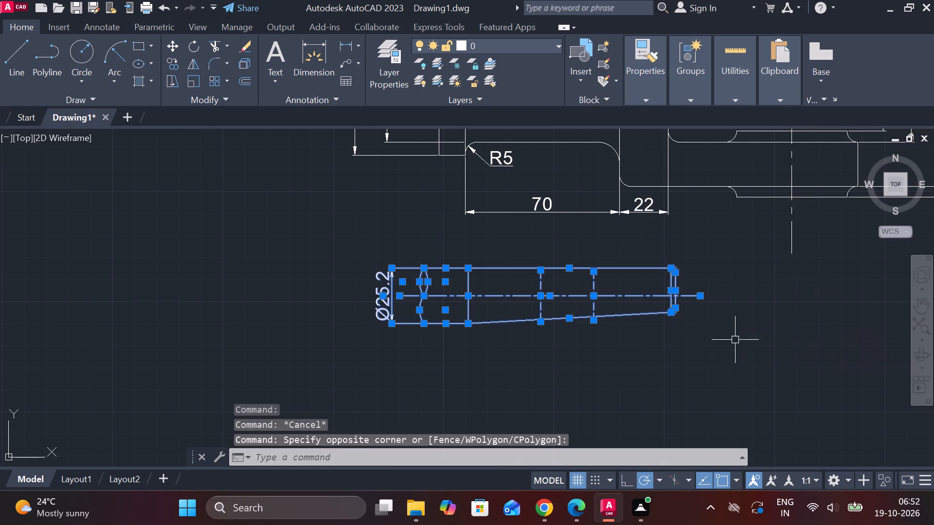
type("co")
key("Return")
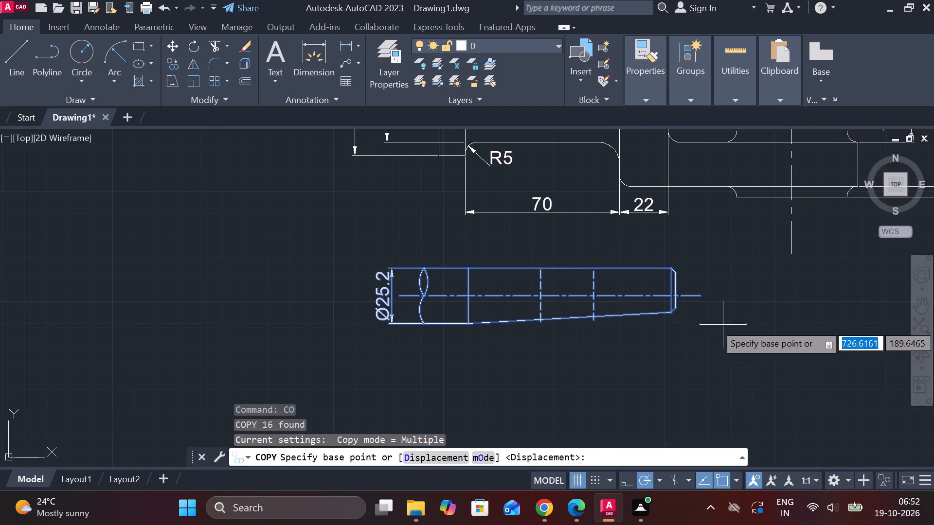
left_click(574, 318)
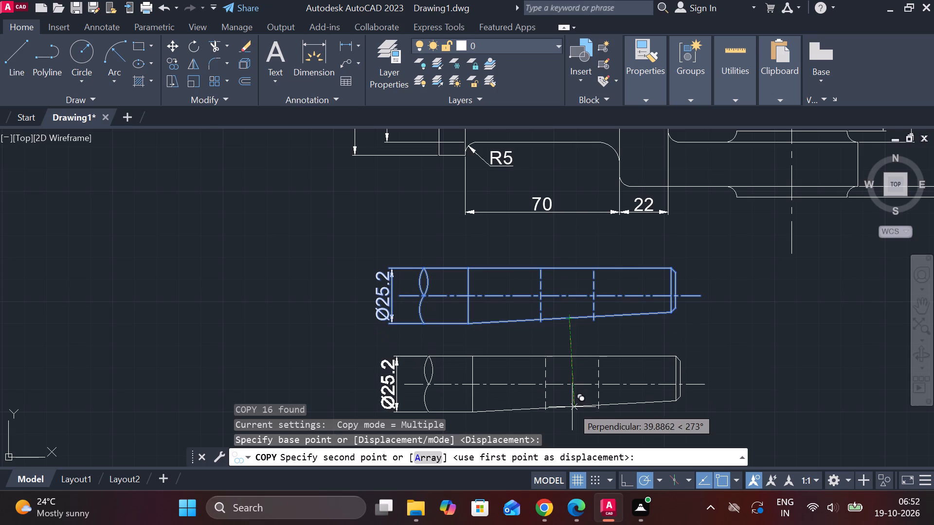
middle_click_drag(570, 417, 570, 408)
middle_click_drag(574, 412, 568, 352)
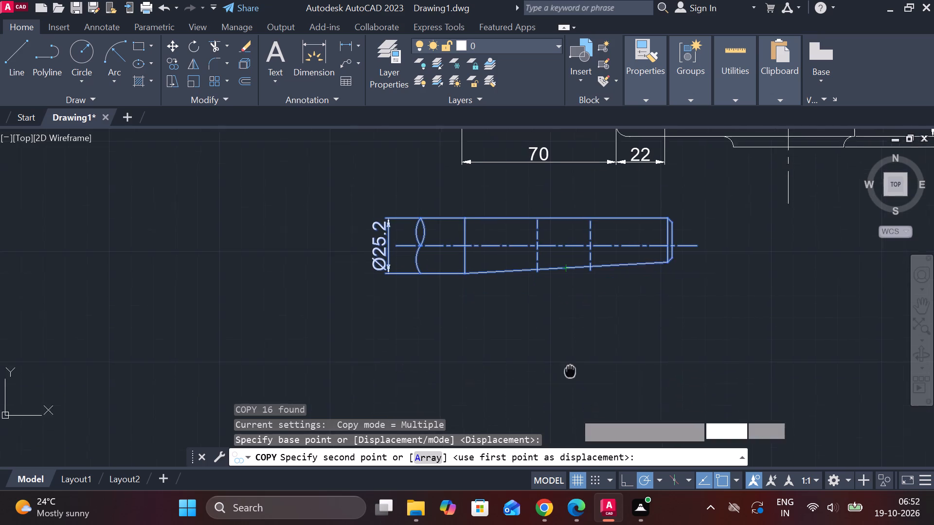
middle_click_drag(568, 352, 568, 351)
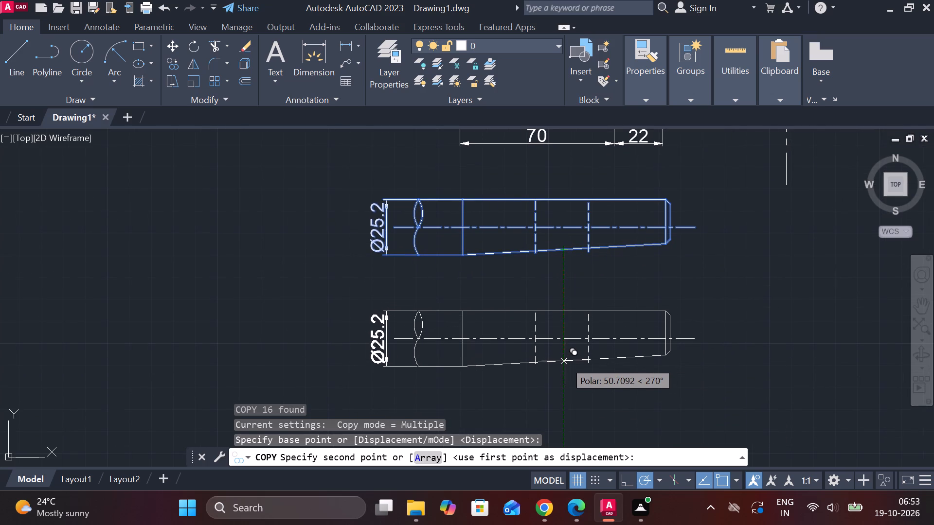
left_click(565, 361)
key("Escape")
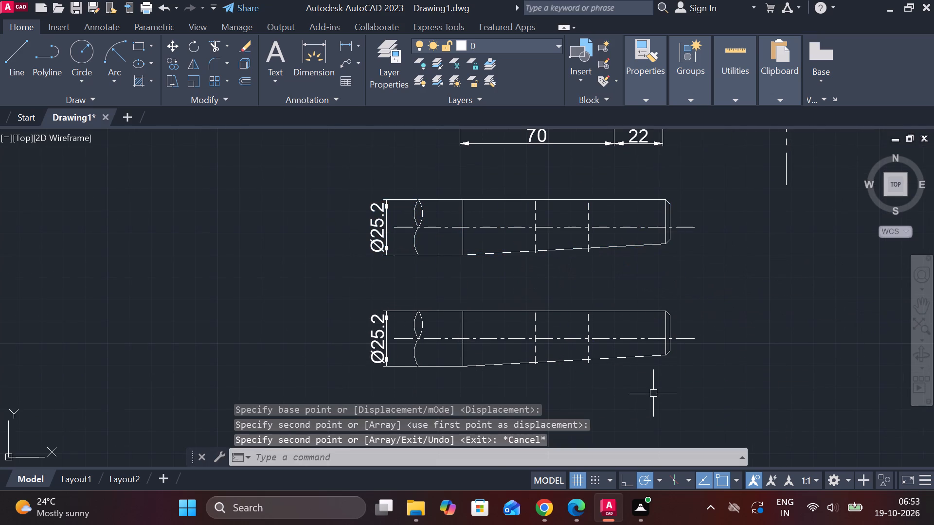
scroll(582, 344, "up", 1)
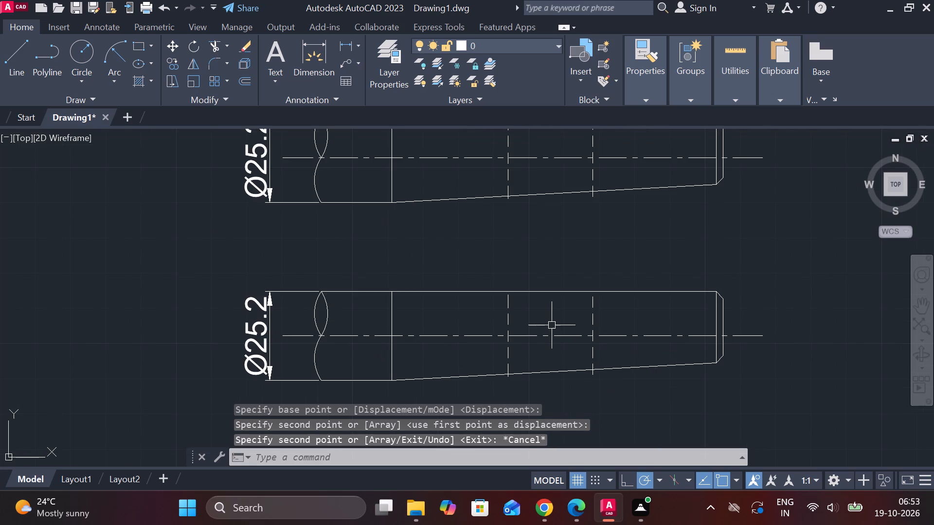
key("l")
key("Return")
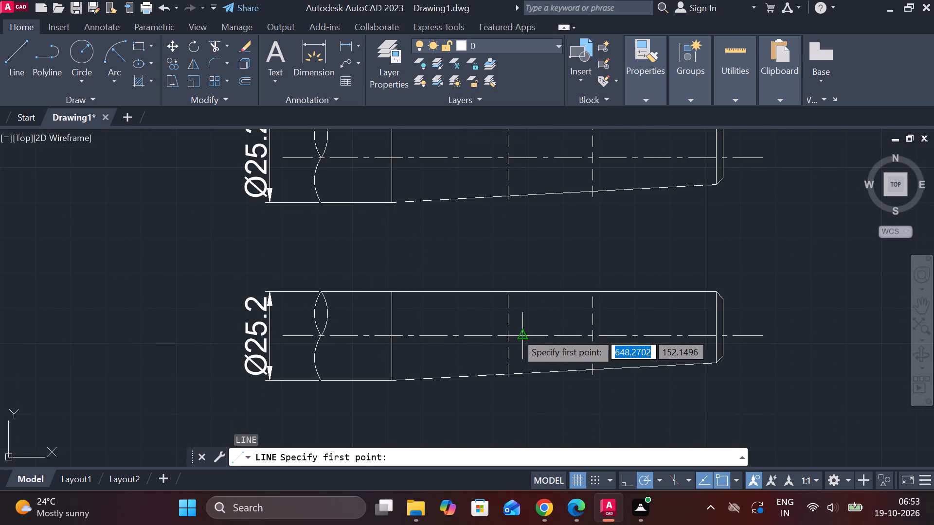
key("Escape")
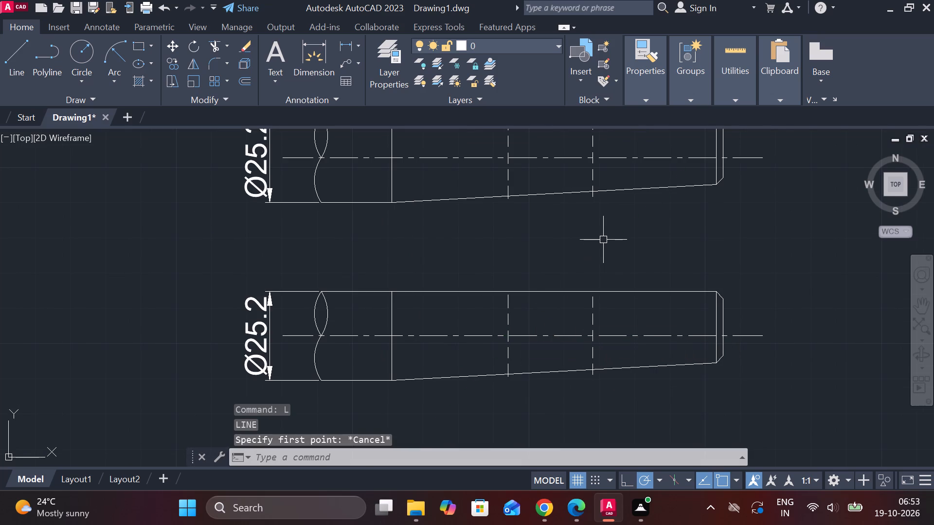
Trim the dashed lines' overhangs below the tapered edge: both in the upper view and the one nearer the small end in the lower view.
type("tr")
key("space")
scroll(601, 180, "up", 2)
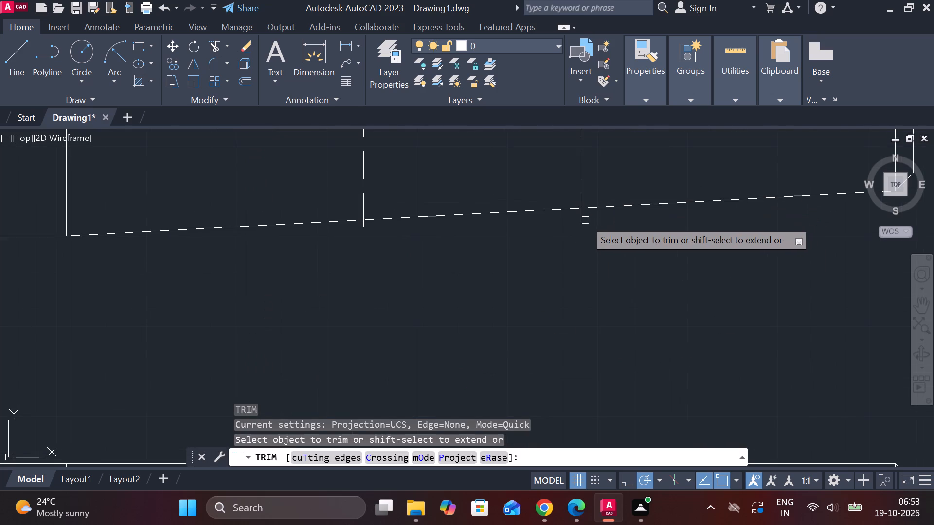
left_click(582, 221)
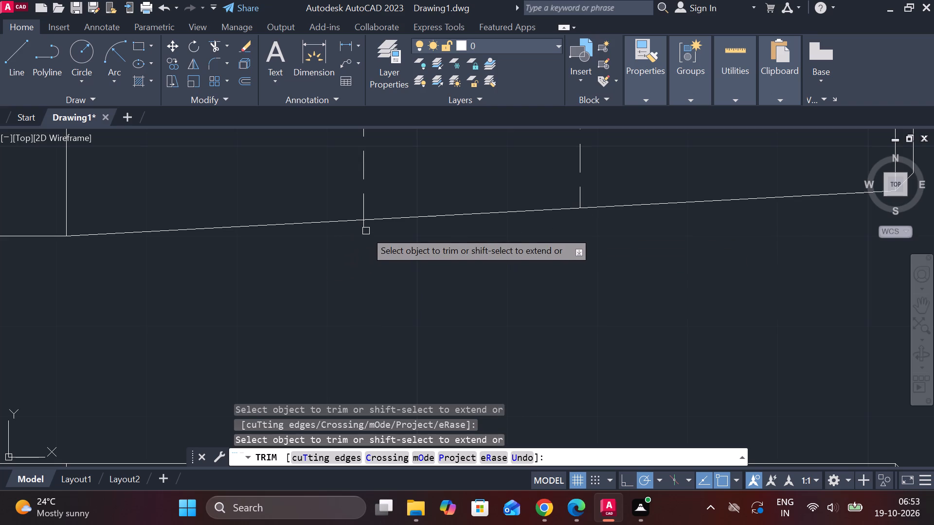
left_click(363, 231)
scroll(416, 258, "down", 2)
scroll(549, 254, "down", 1)
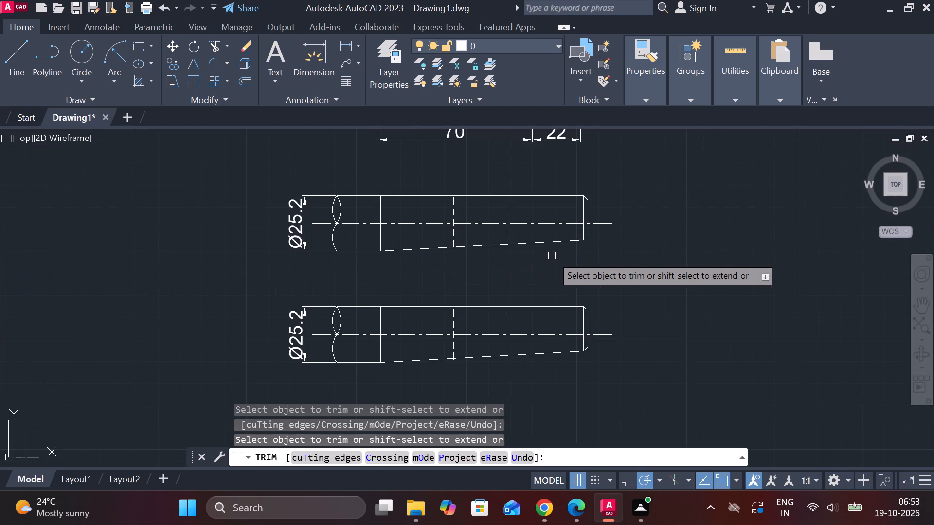
middle_click_drag(550, 257, 574, 243)
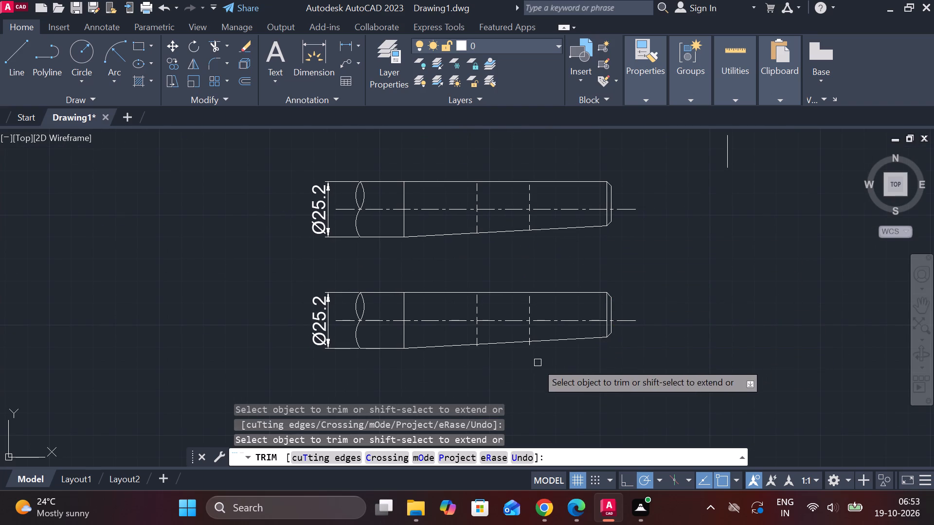
scroll(527, 361, "up", 1)
left_click(529, 337)
key("Escape")
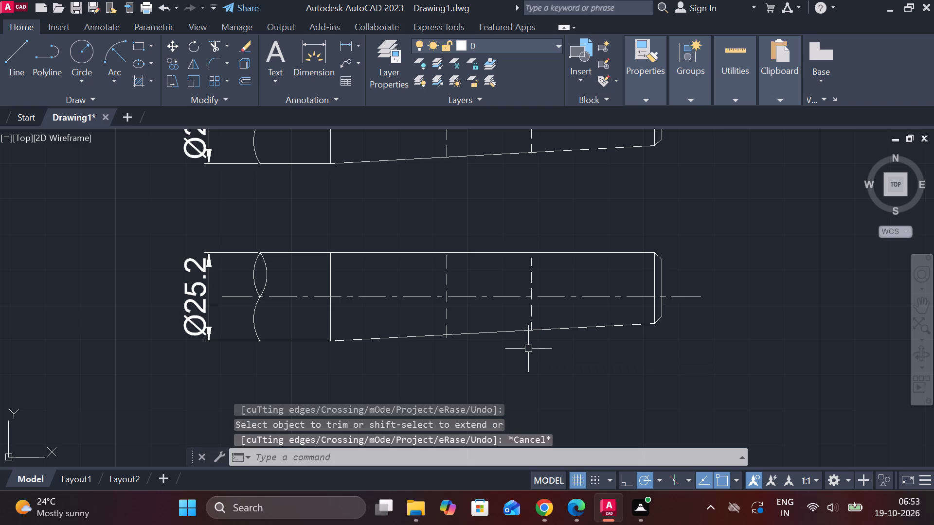
Draw a 24 by 7 slot rectangle centred on the lower view's axis, spanning between its two dashed lines.
key("l")
key("Return")
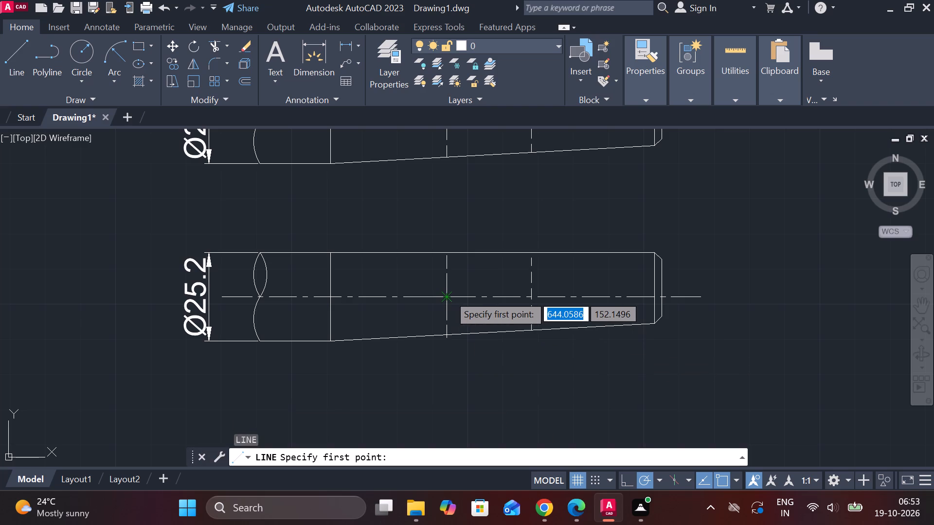
type("3.")
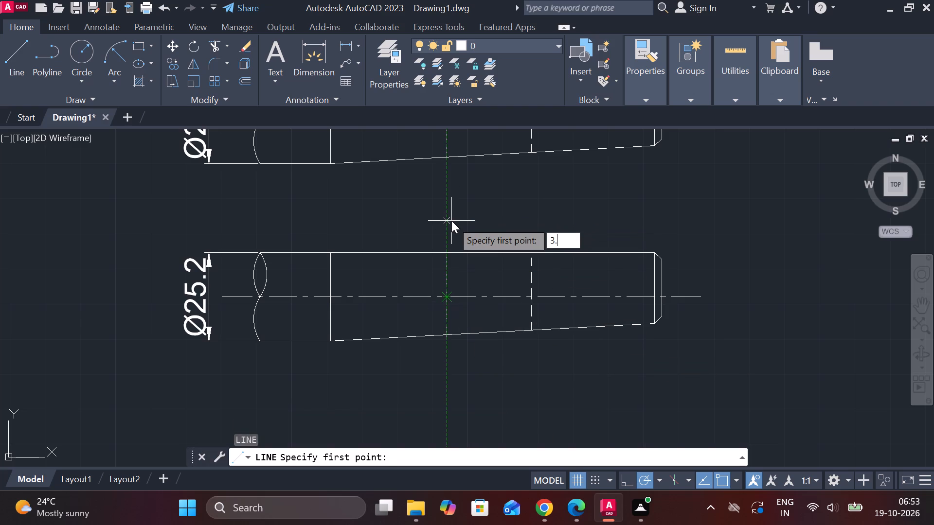
type("5")
key("space")
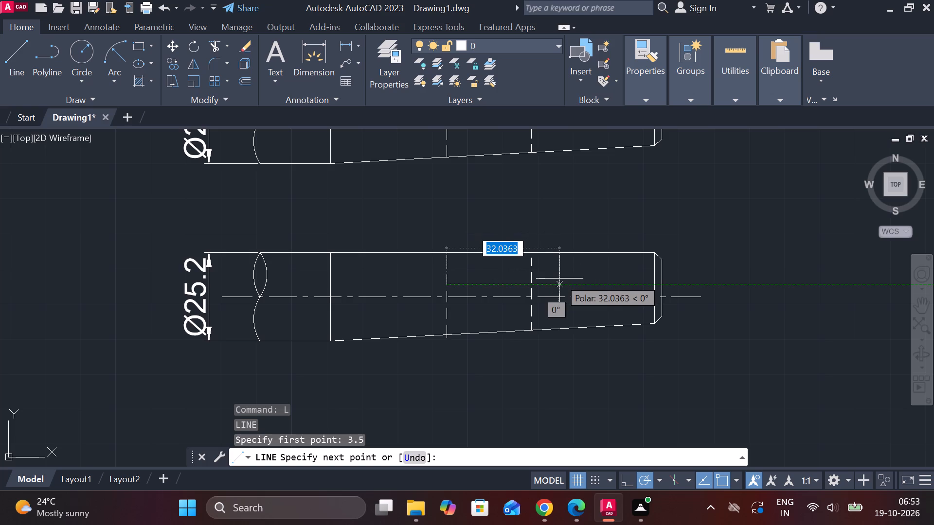
key("2")
type("4")
key("space")
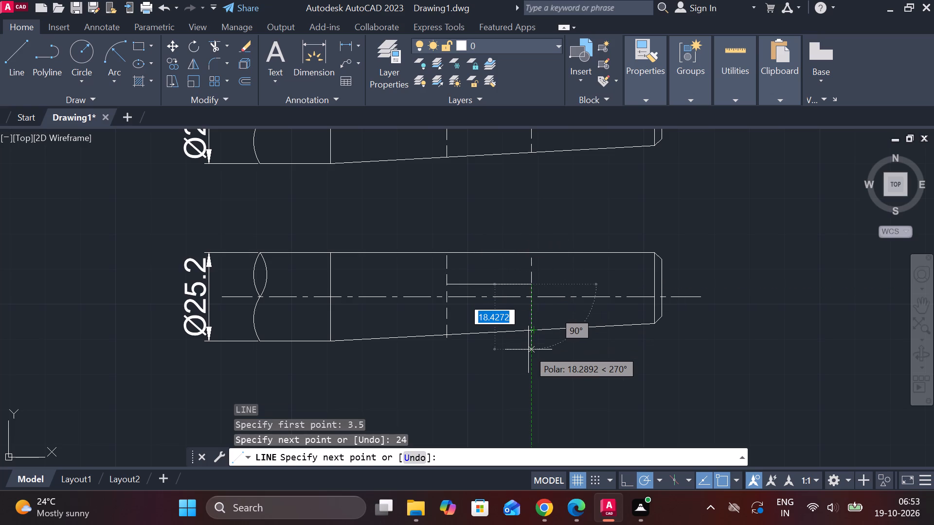
type("7")
key("space")
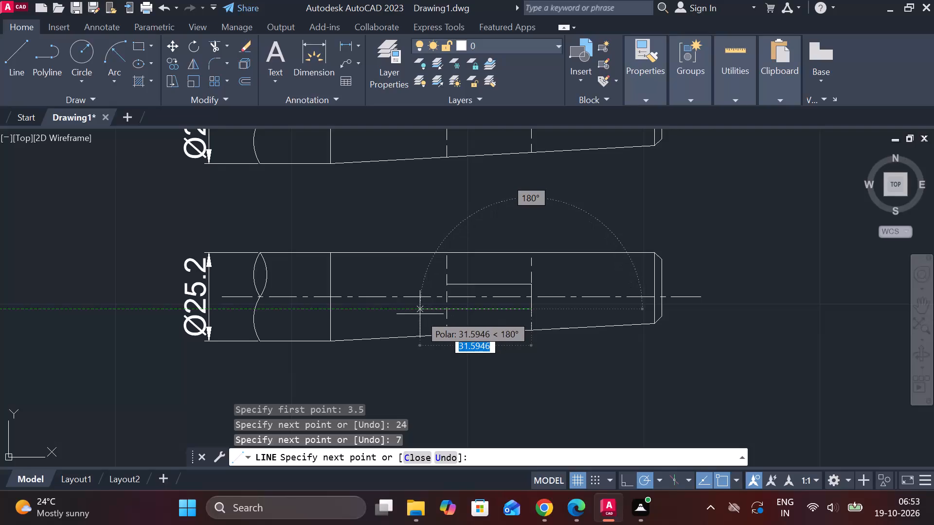
type("24")
key("space")
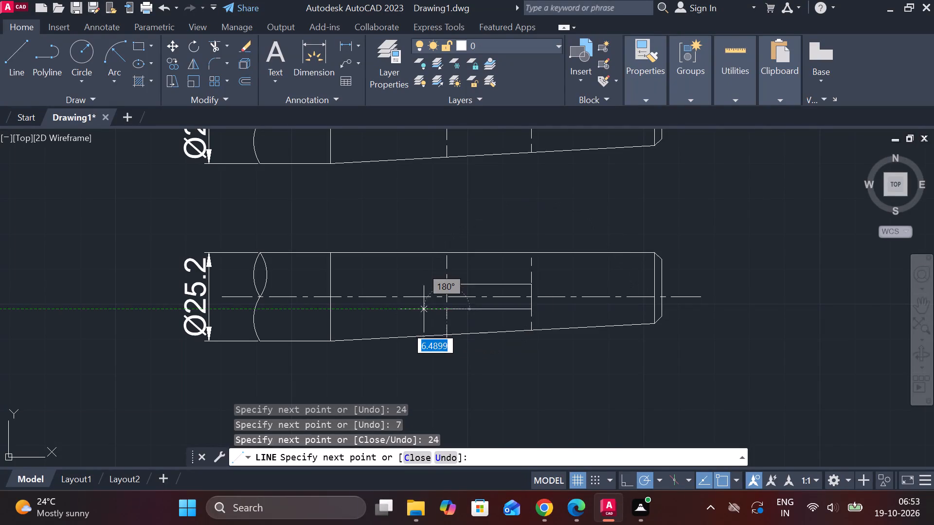
key("7")
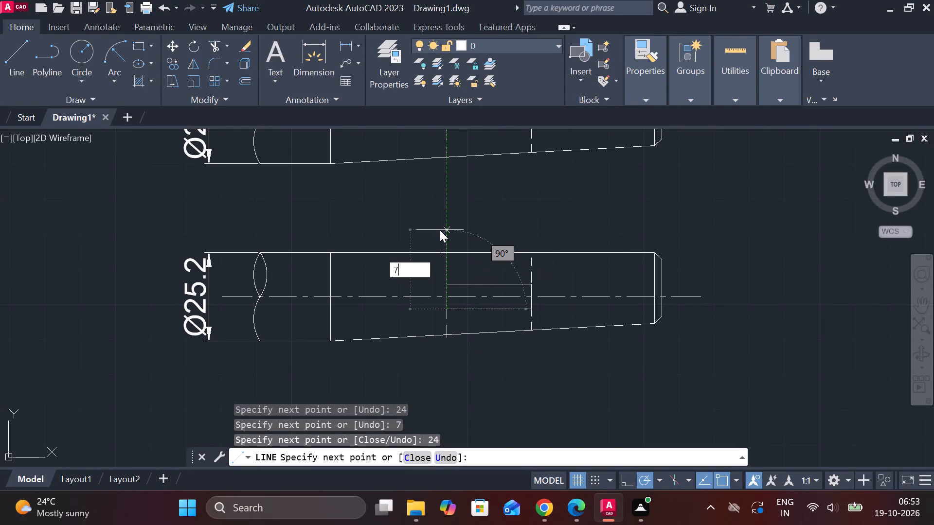
key("Return")
key("Escape")
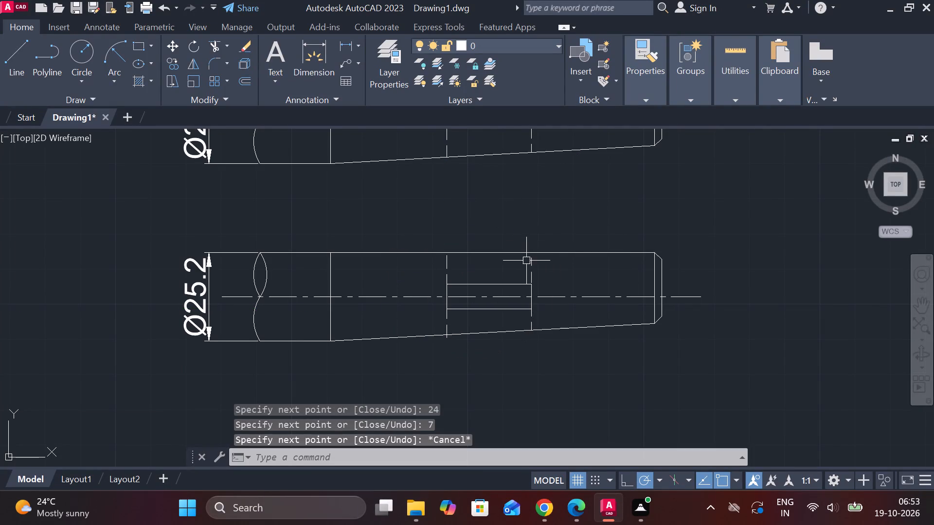
Erase the two vertical dashed lines in the lower pin view.
left_click(530, 267)
left_click(445, 270)
type("e")
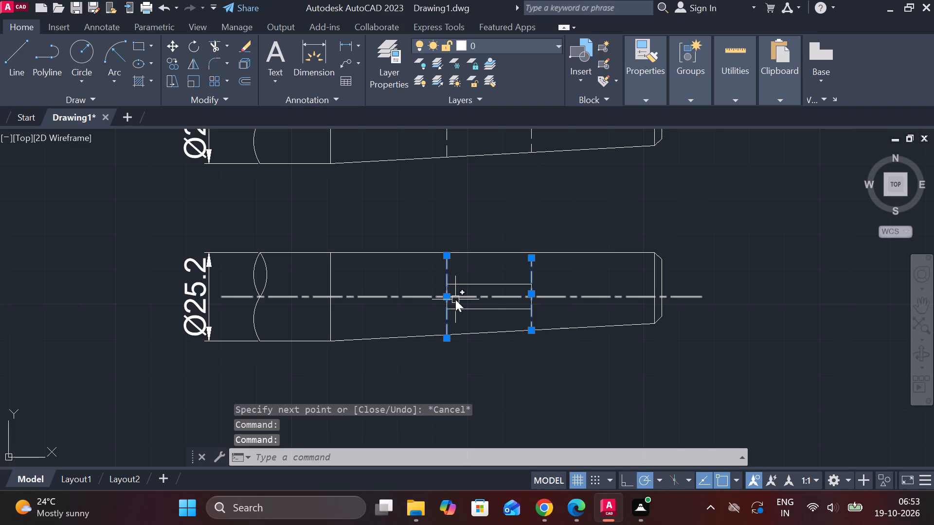
key("space")
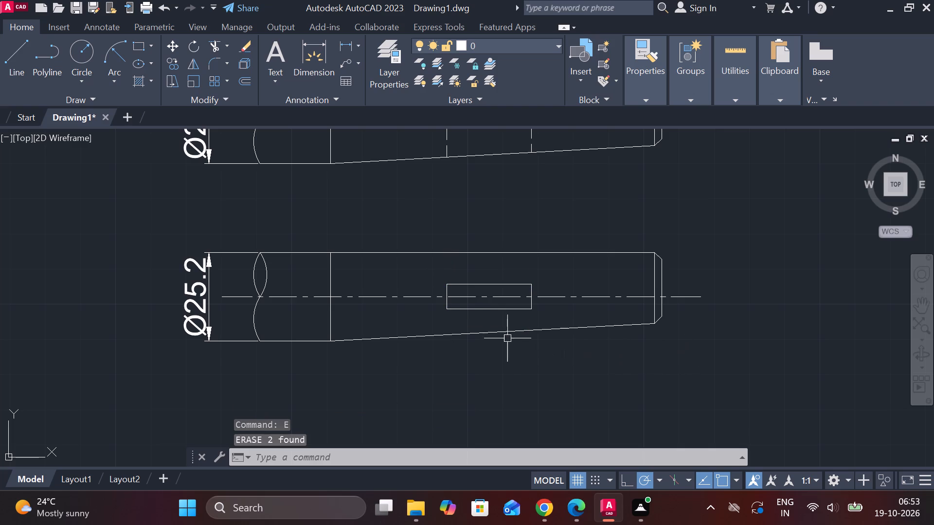
Add a horizontal linear dimension for the tapered portion's length, placed below the upper pin view.
middle_click_drag(503, 232, 539, 307)
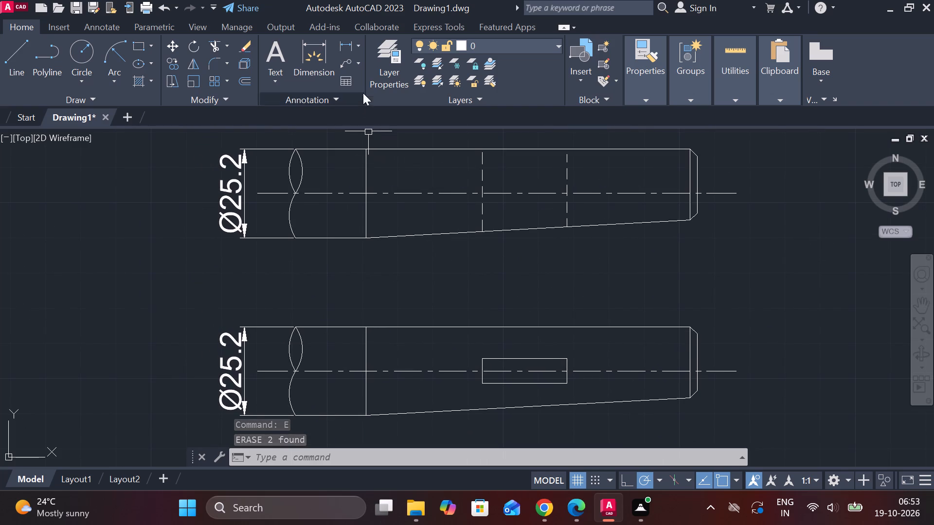
left_click(355, 42)
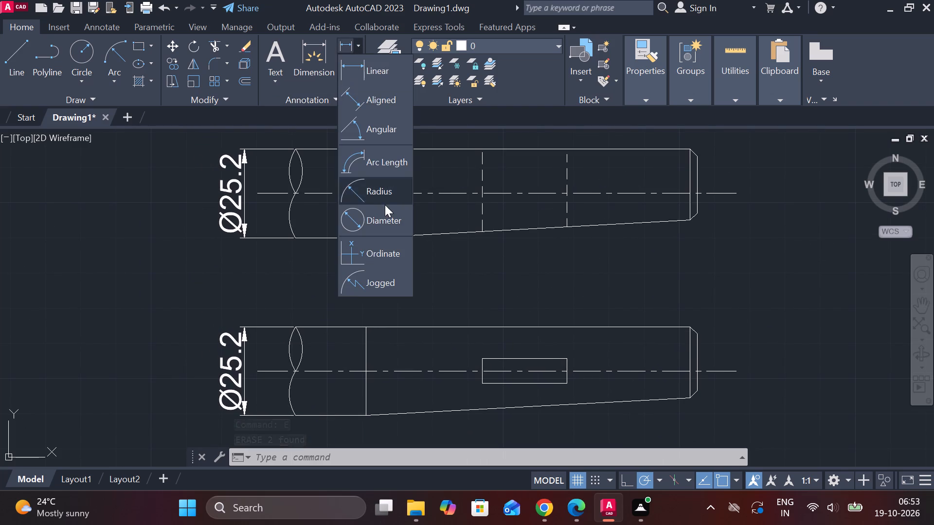
left_click(375, 70)
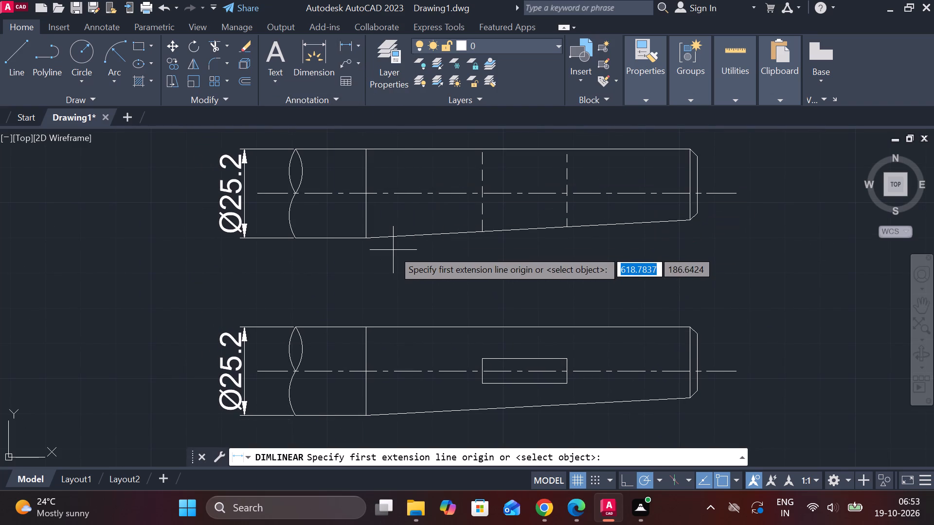
left_click(372, 236)
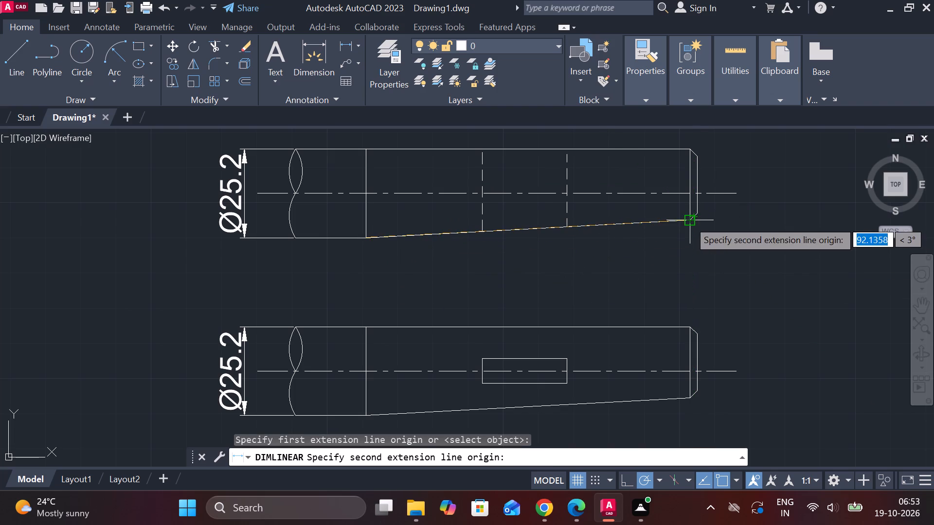
left_click_drag(688, 220, 687, 228)
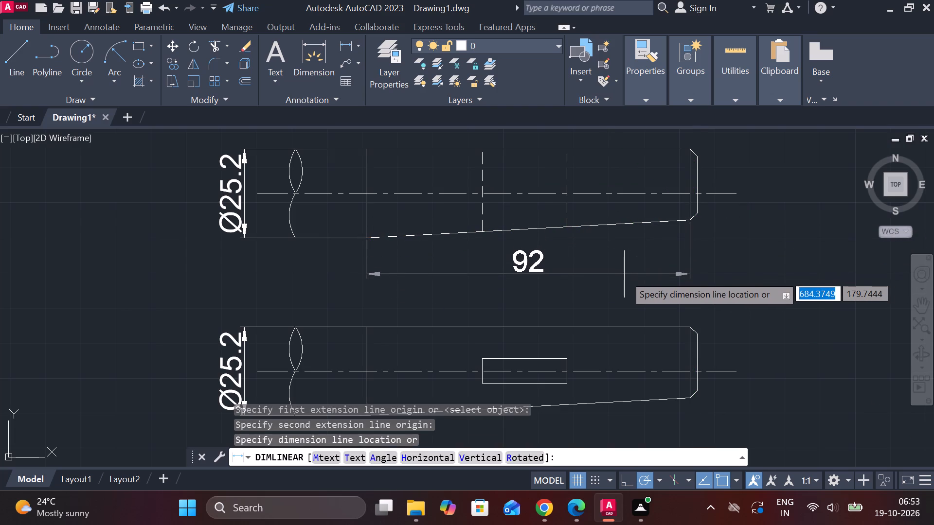
left_click(622, 277)
Add a vertical linear dimension across the small end of the upper pin view, placed beyond the chamfer.
middle_click_drag(715, 177, 707, 233)
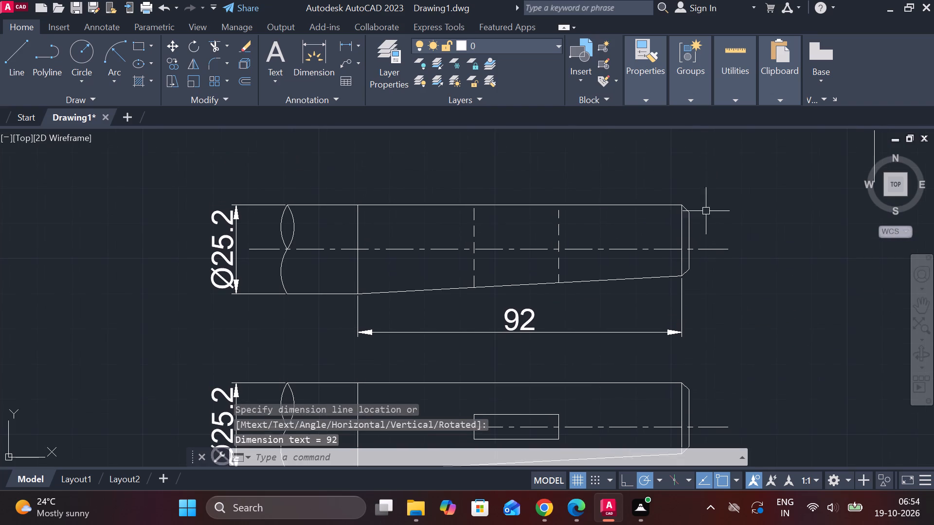
key("space")
left_click(688, 200)
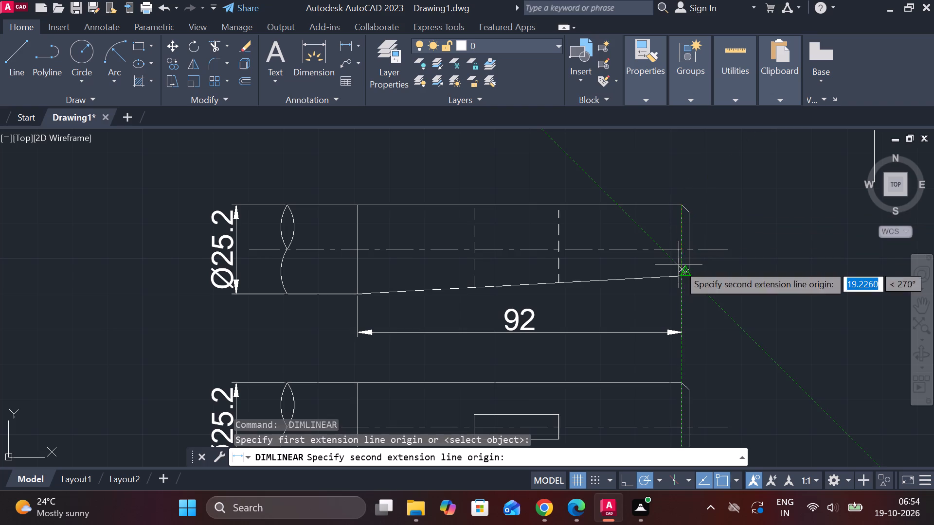
left_click(683, 277)
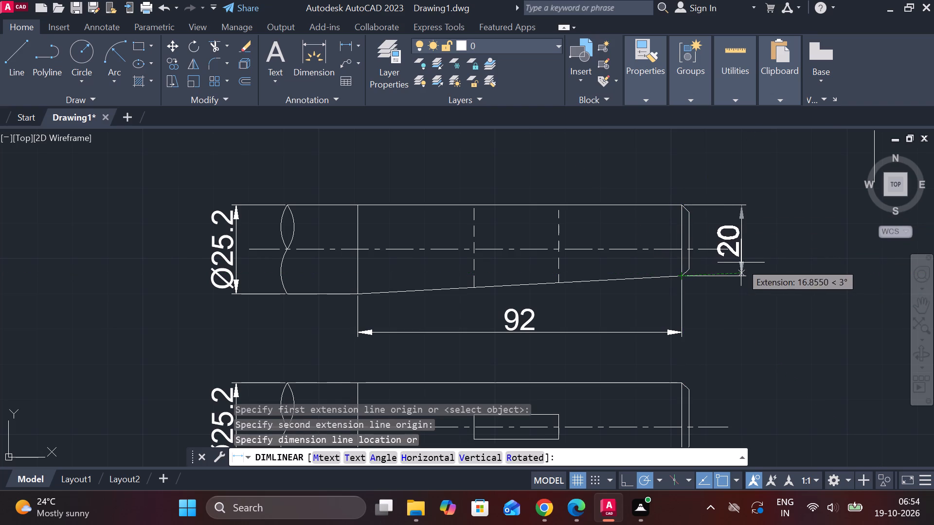
left_click(743, 262)
Change the small-end dimension text in the upper view to Ø20.2, using the diameter symbol.
double_click(737, 230)
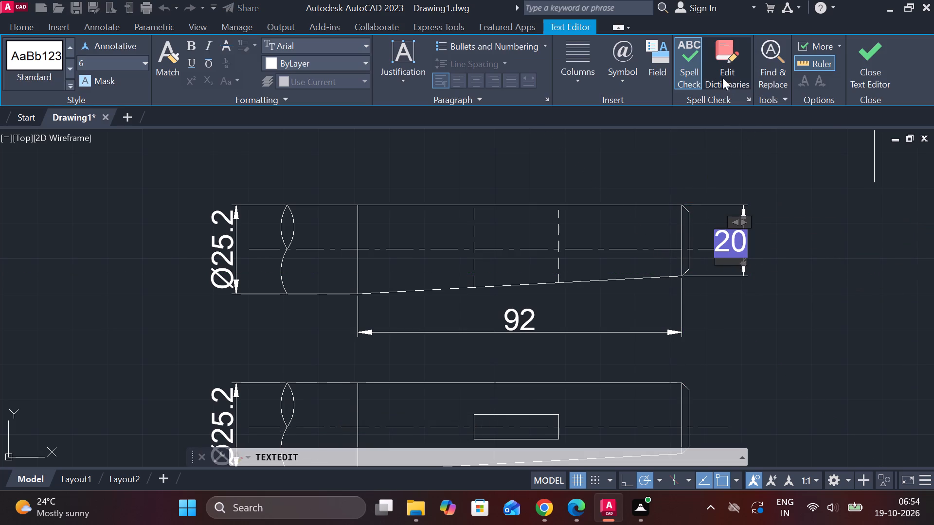
left_click(631, 87)
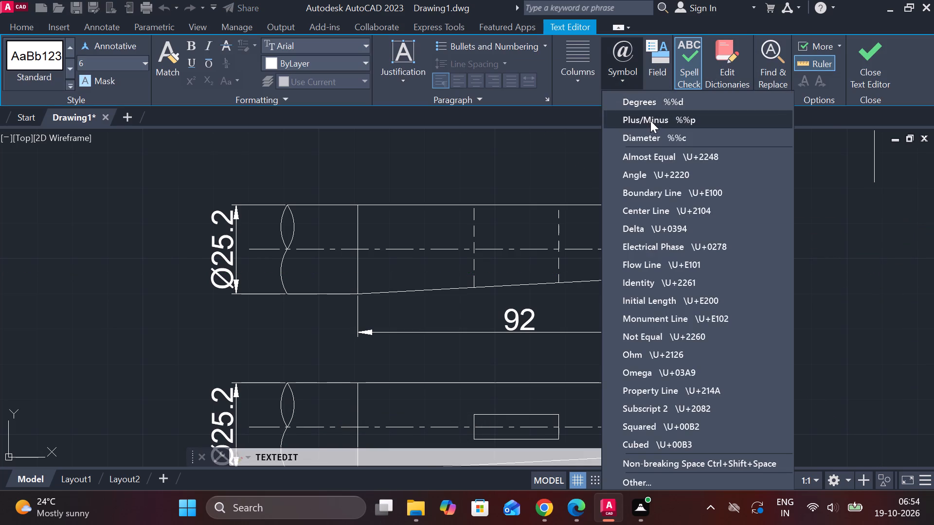
left_click(653, 140)
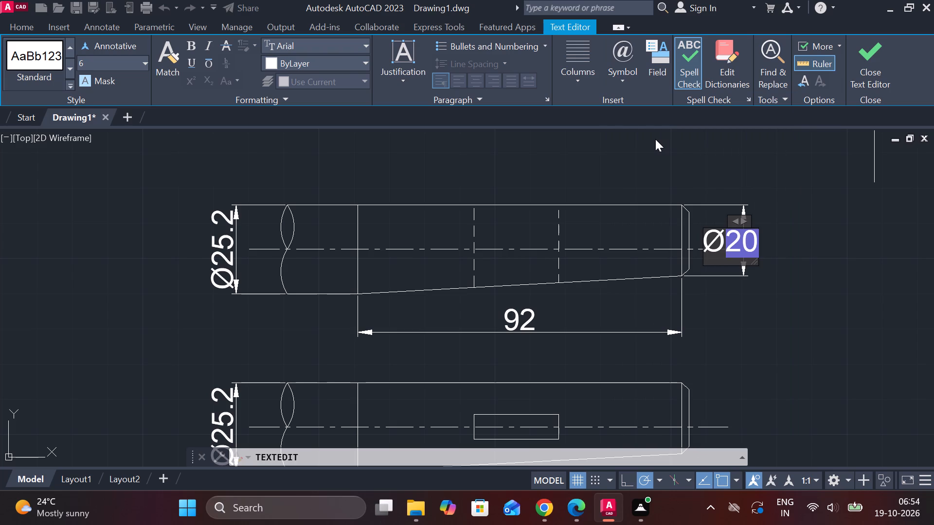
key("Right")
key("BackSpace")
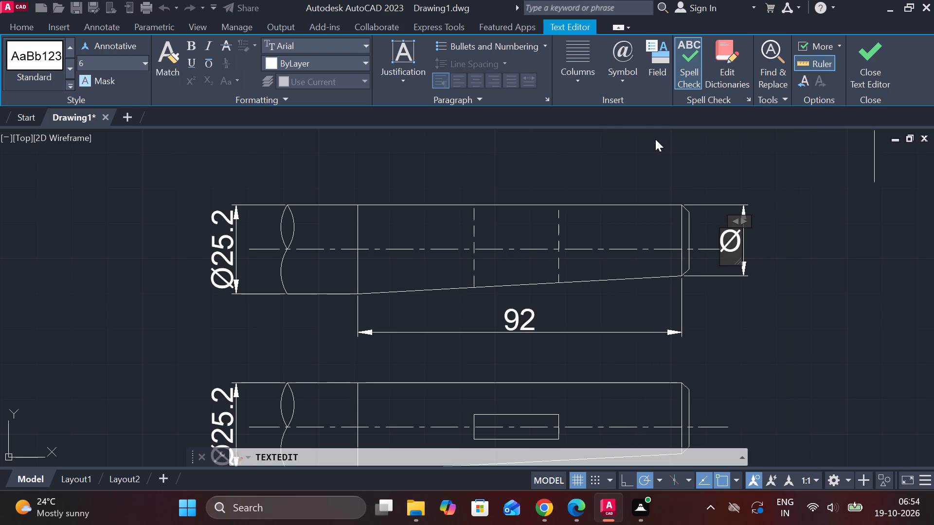
type("20")
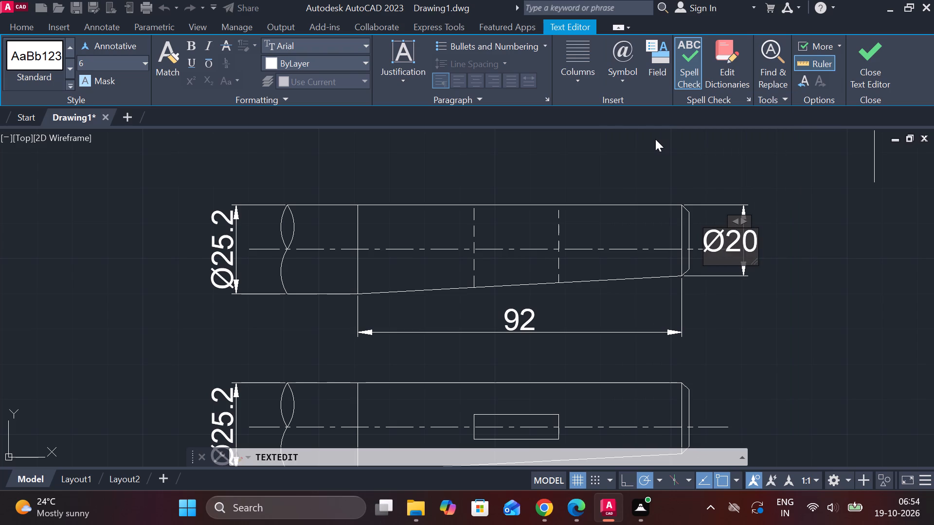
type(".2")
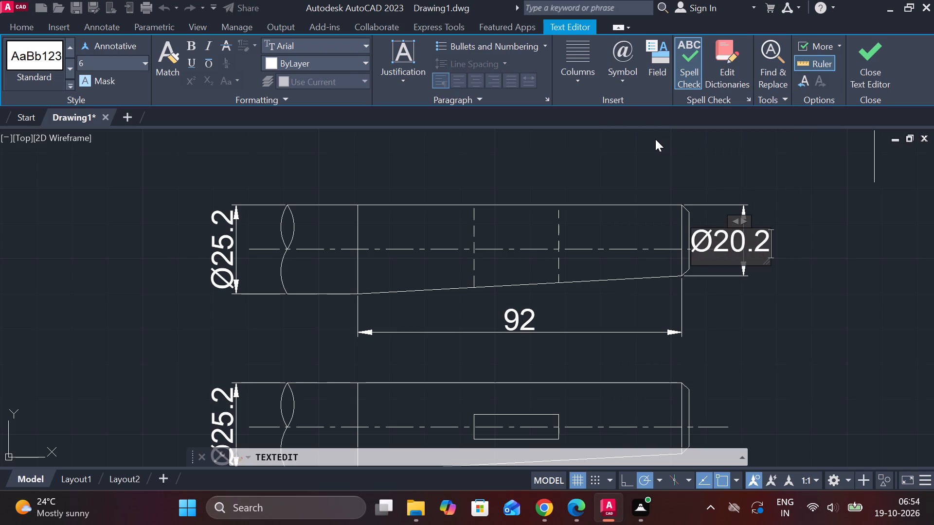
left_click(876, 48)
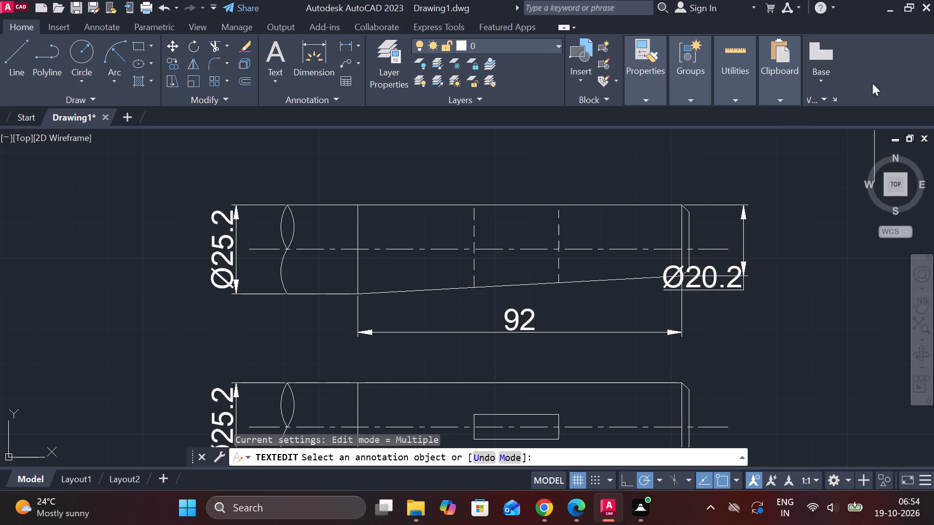
scroll(814, 268, "up", 1)
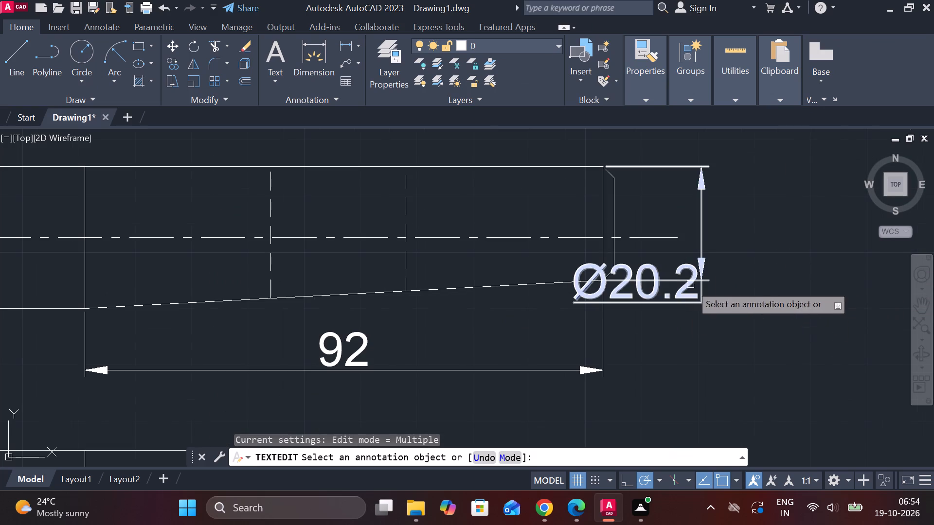
left_click(702, 217)
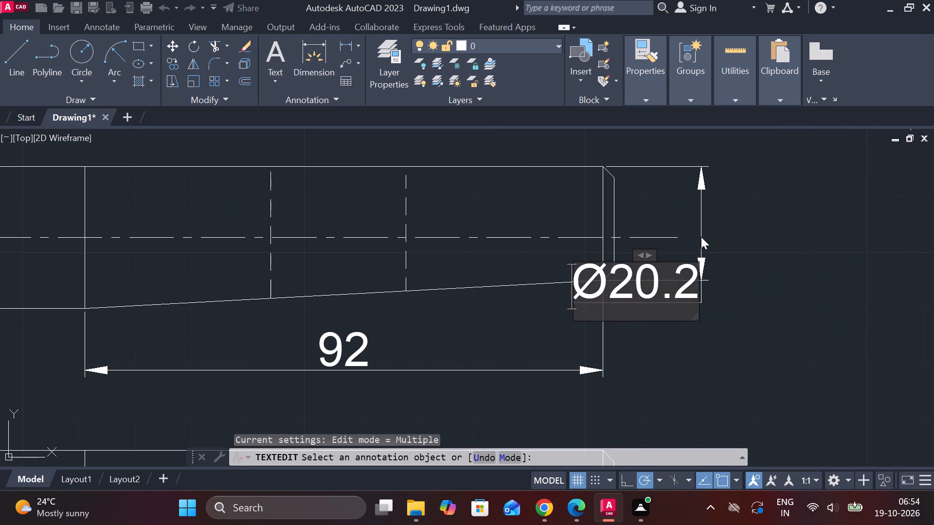
key("Escape")
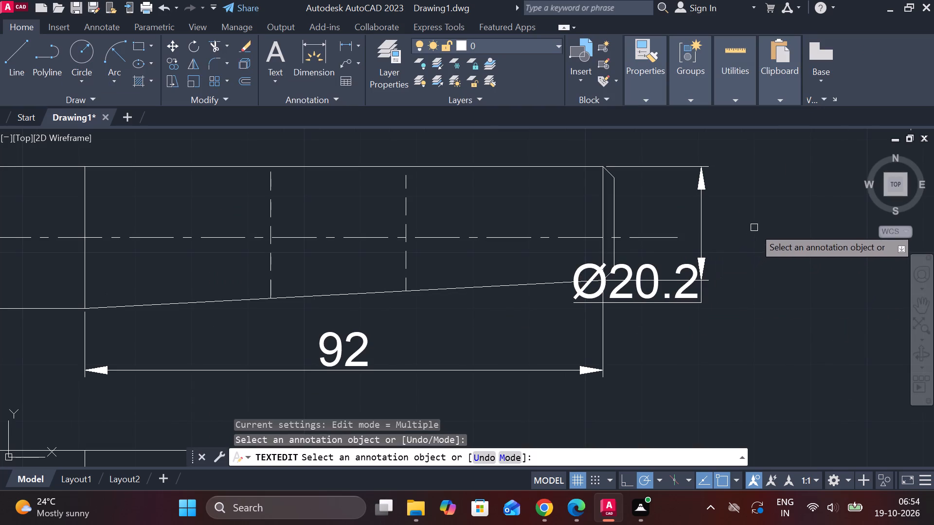
key("Escape")
Move the Ø20.2 text back alongside its dimension line, roughly midway between the extension lines.
left_click(700, 237)
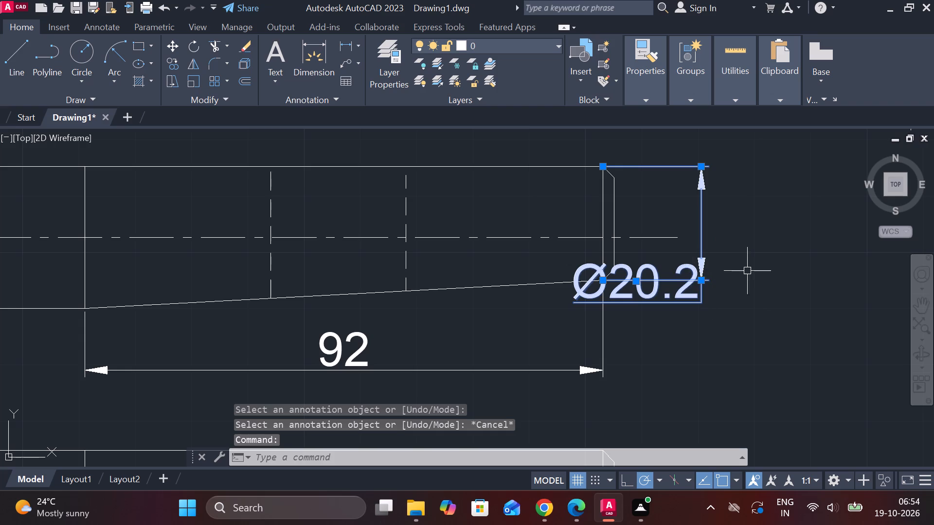
left_click(637, 283)
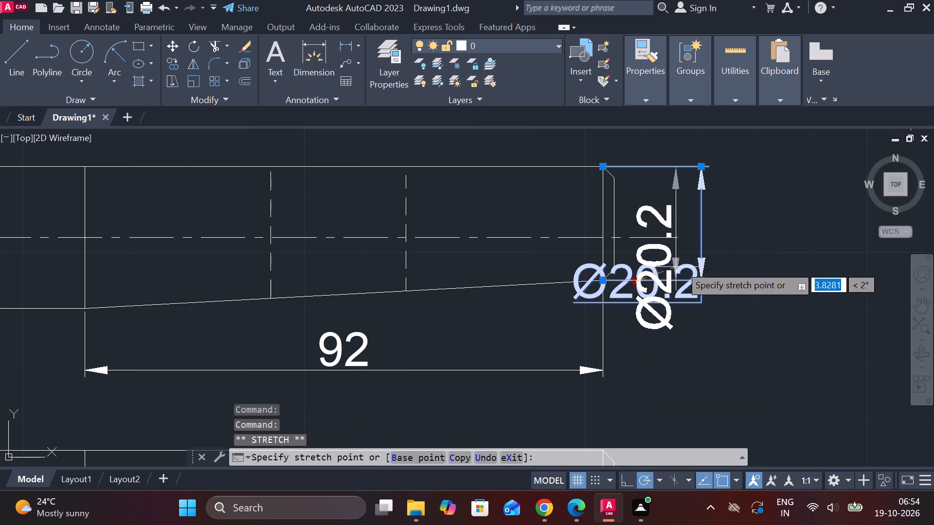
left_click(698, 230)
key("Escape")
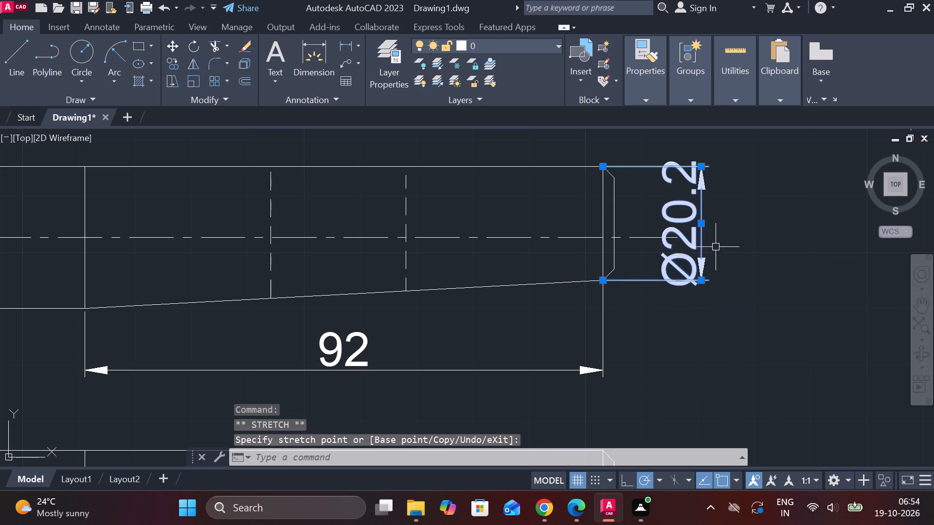
Erase the duplicate Ø25.2 dimension from the lower pin view.
scroll(709, 283, "down", 2)
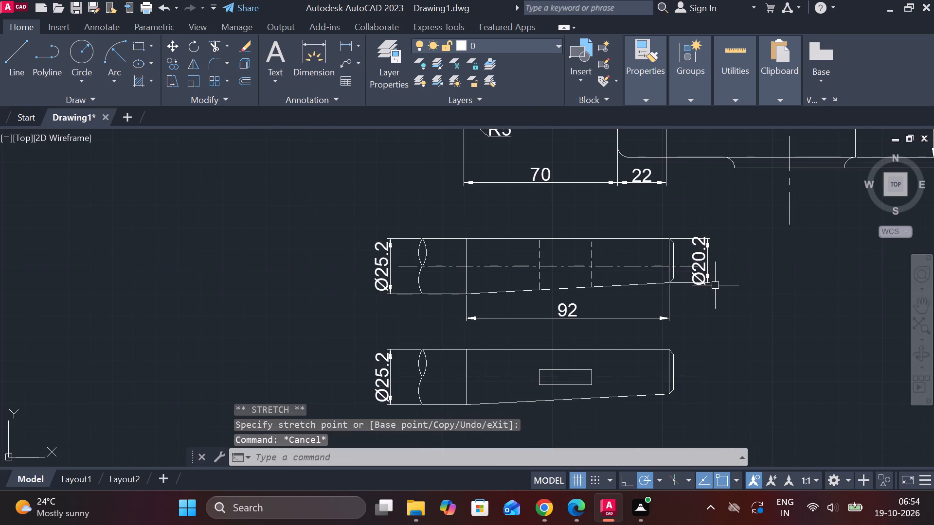
middle_click_drag(723, 299, 755, 280)
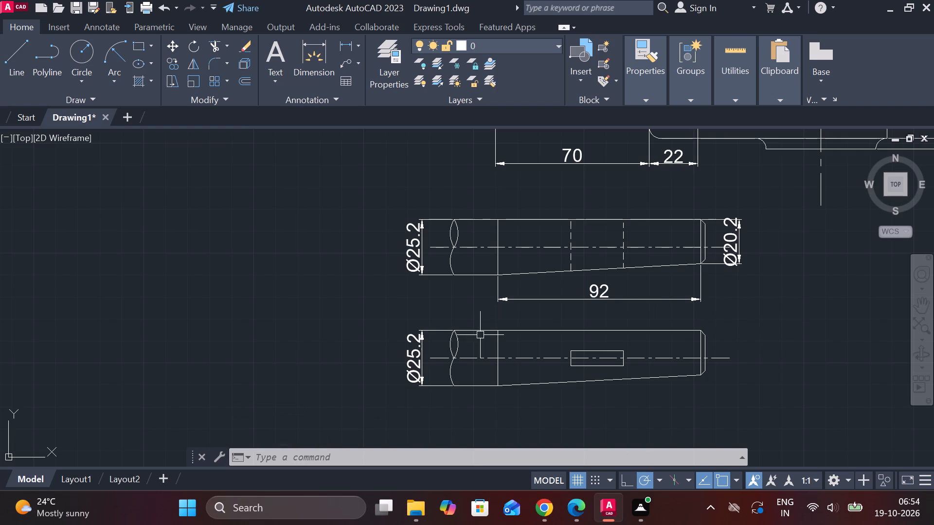
left_click(418, 353)
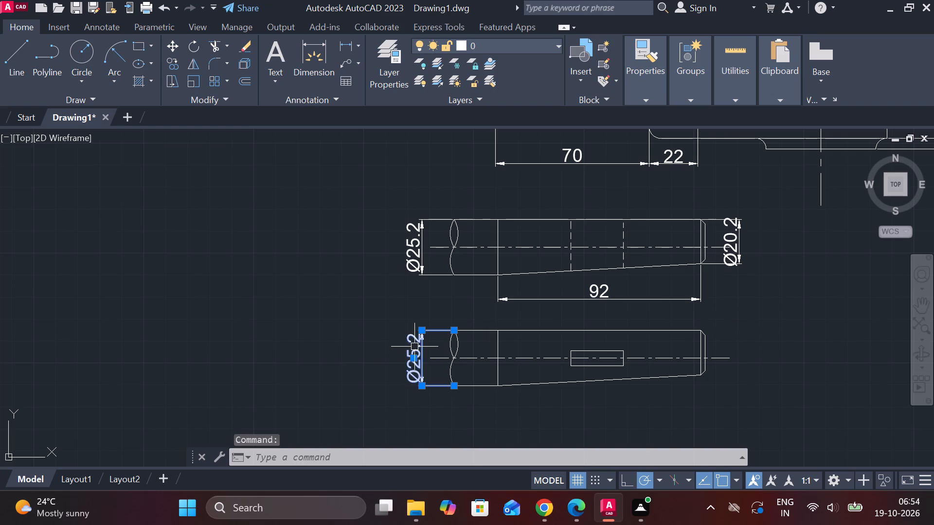
key("e")
key("space")
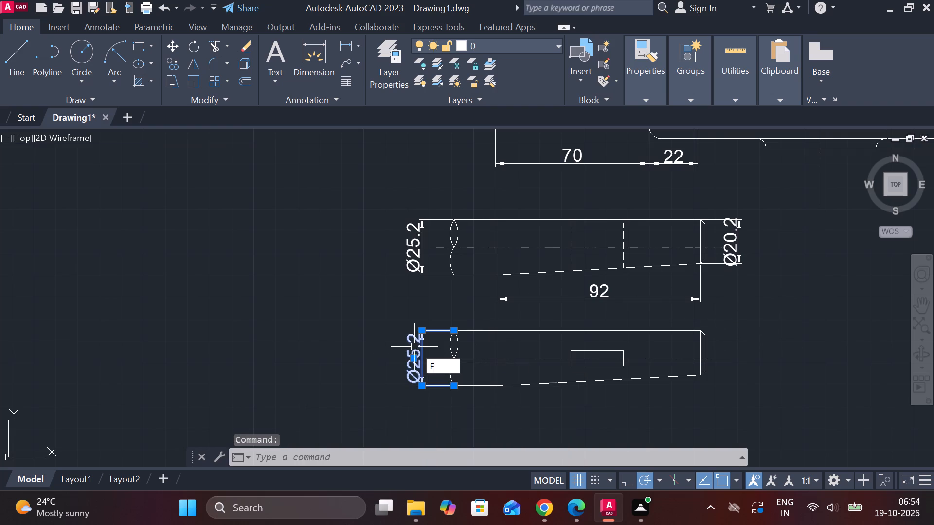
Hatch the break-line loops at the large end of both pin views with the ANSI32 pattern at scale 0.2.
left_click(140, 79)
scroll(403, 260, "up", 1)
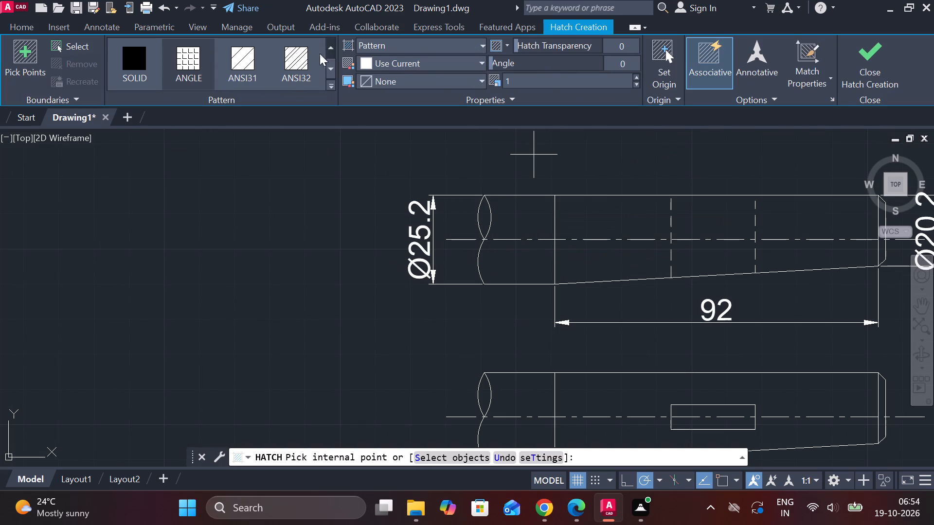
left_click(307, 53)
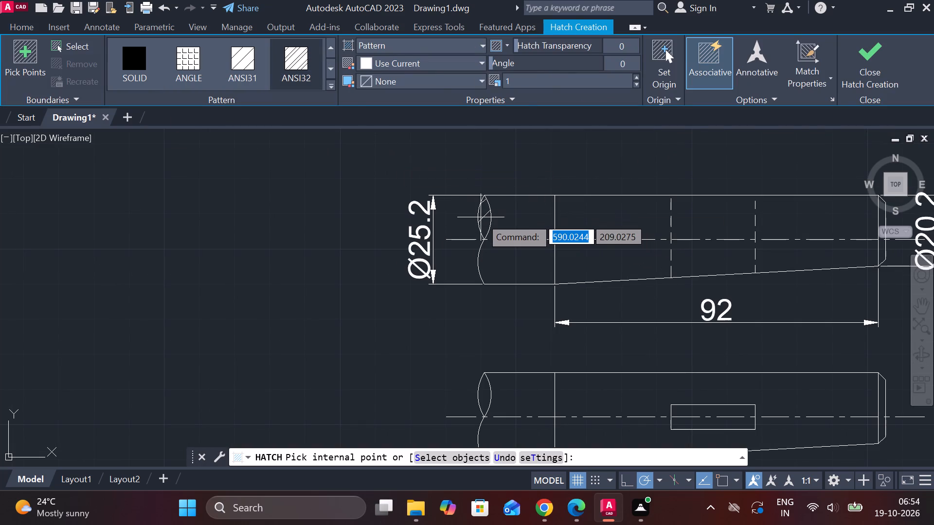
left_click(528, 82)
type(".4")
left_click(482, 214)
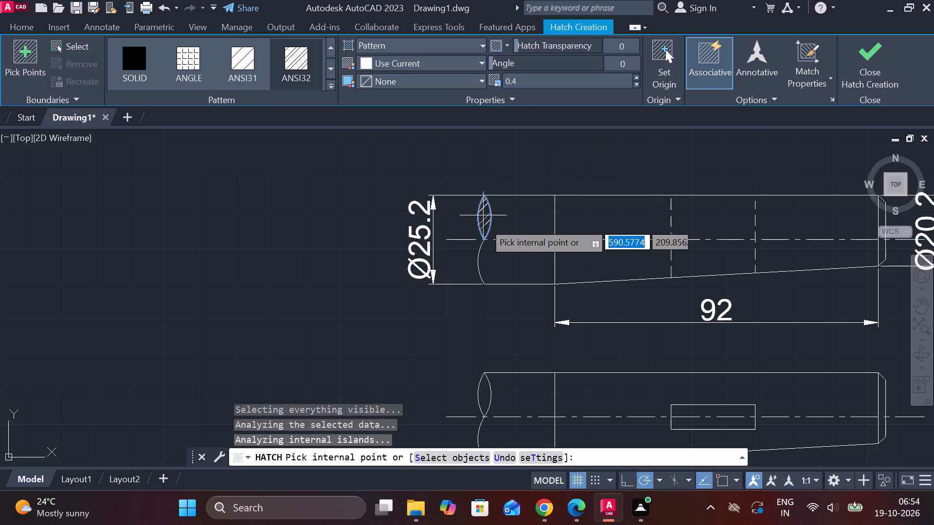
left_click(524, 71)
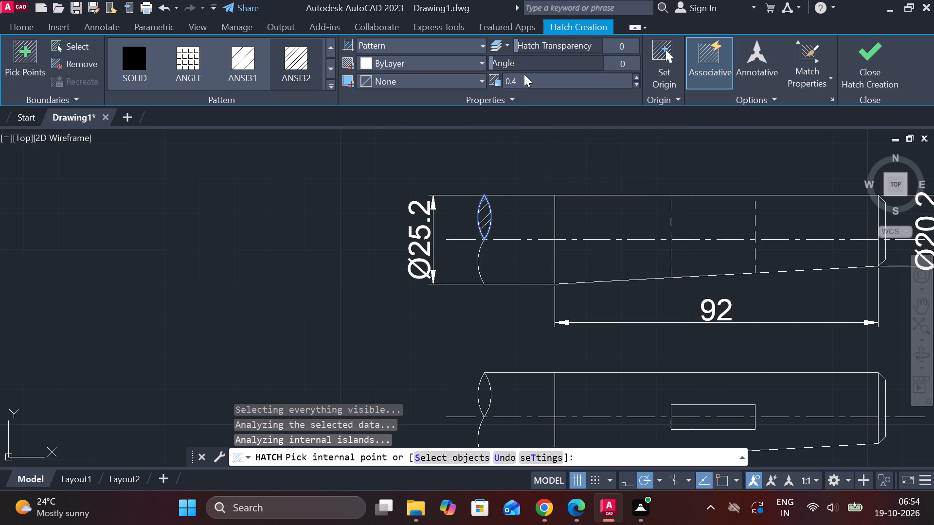
left_click(519, 84)
key("period")
key("2")
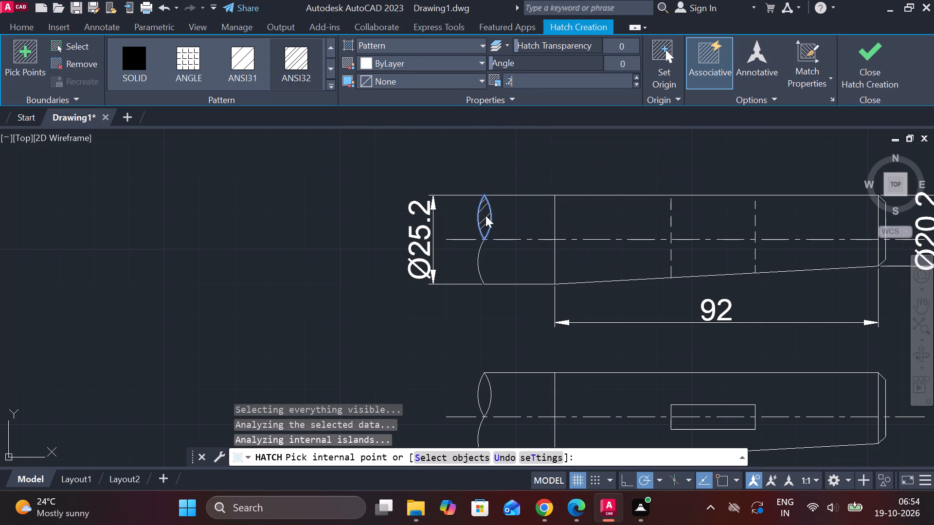
left_click(485, 215)
middle_click_drag(484, 304, 484, 239)
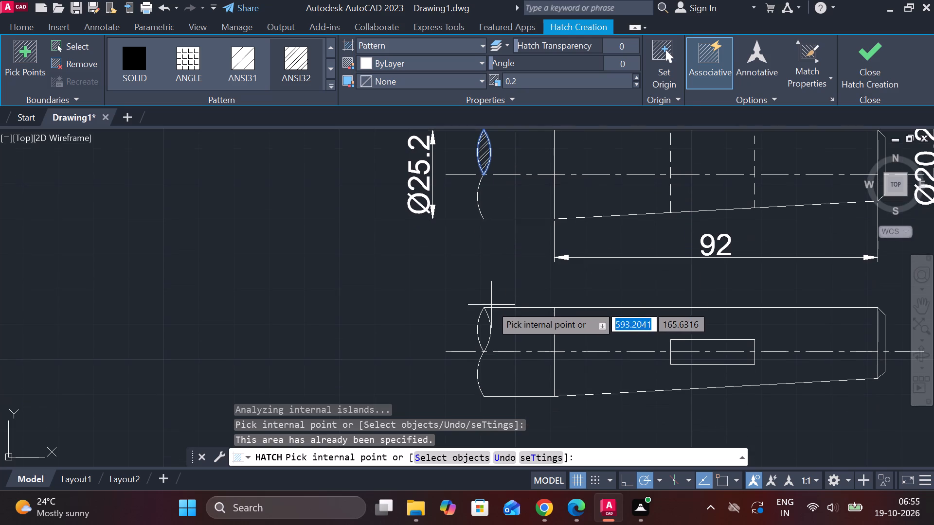
left_click(484, 323)
left_click(872, 55)
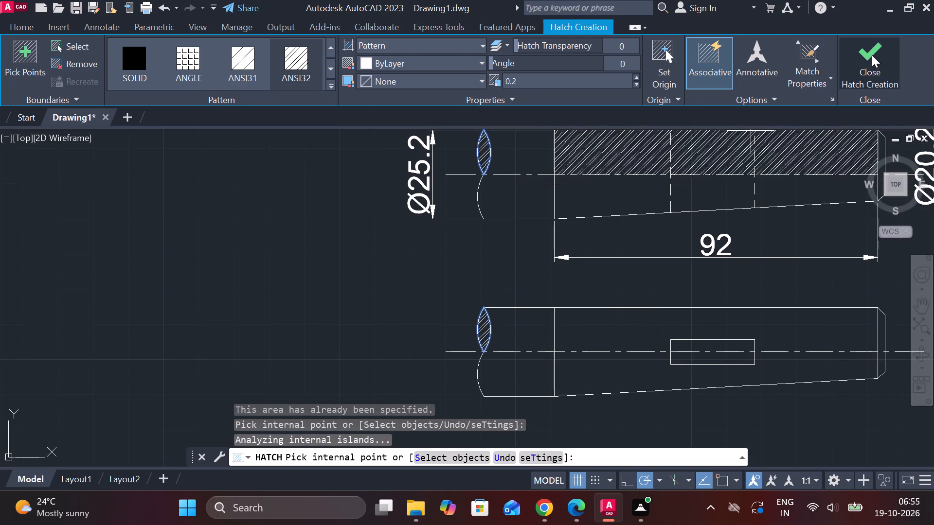
Dimension the slot's distance from the shoulder line and the slot's length, in one row below the lower pin view.
scroll(667, 233, "down", 1)
middle_click_drag(647, 241, 597, 239)
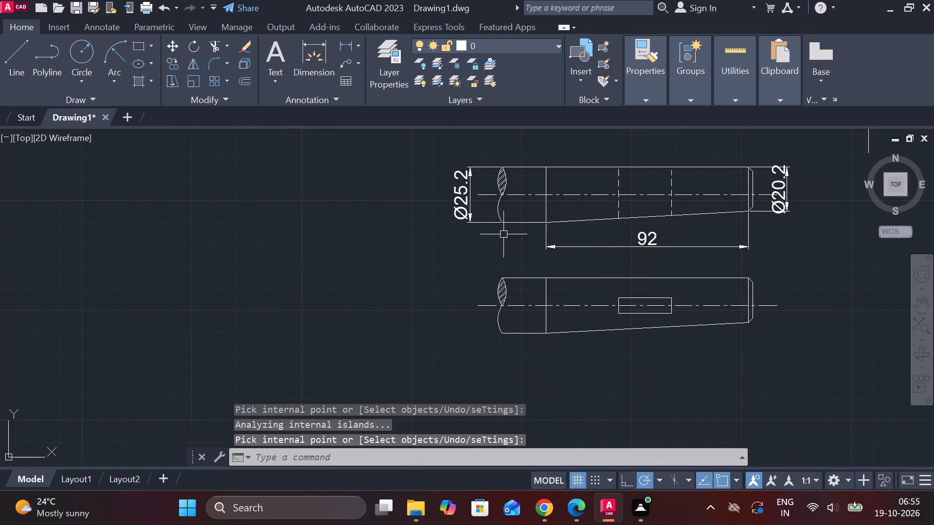
left_click(347, 48)
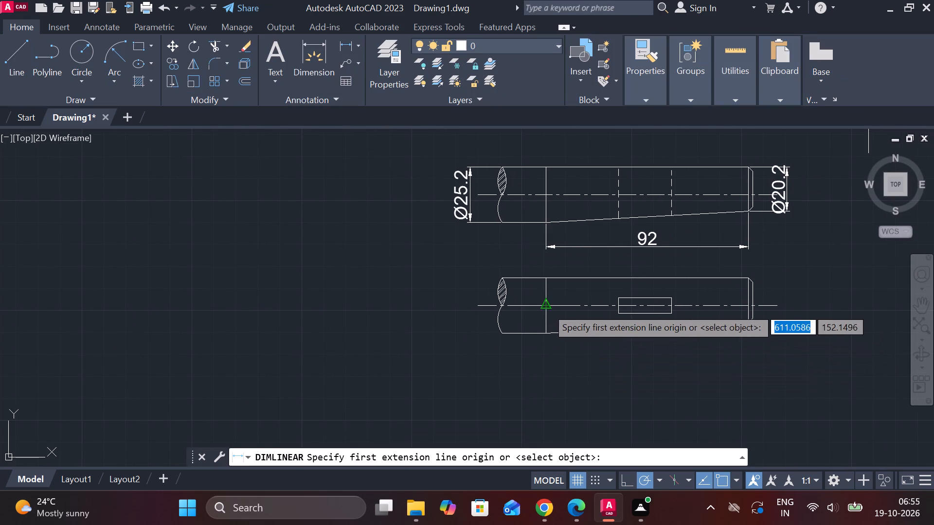
left_click(547, 308)
left_click(615, 307)
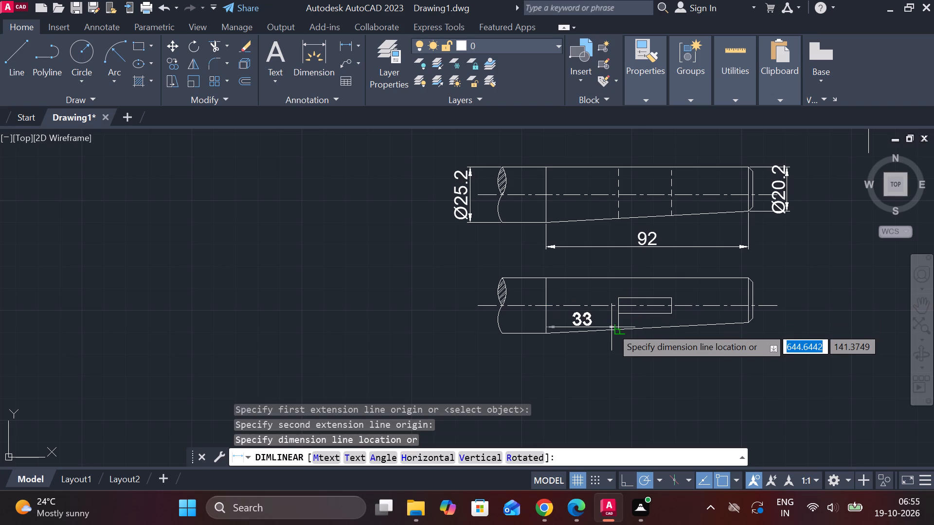
left_click(611, 365)
key("space")
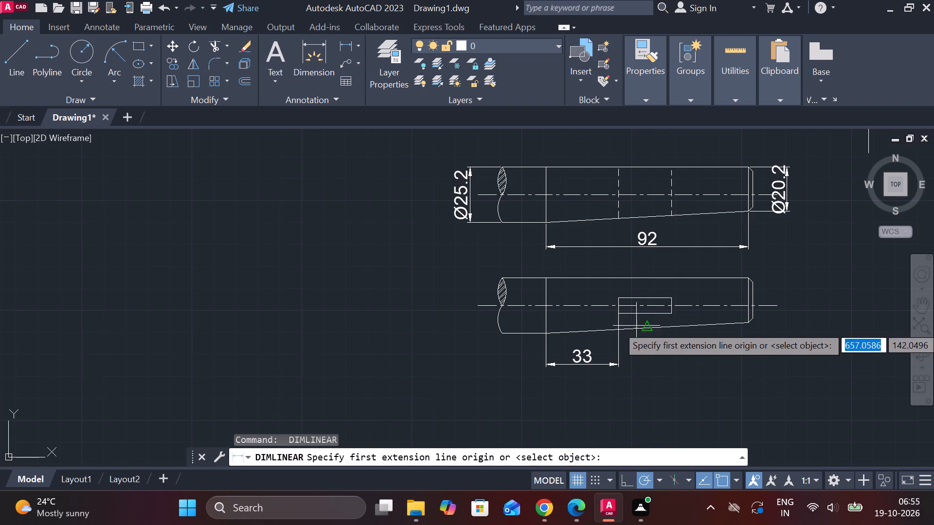
left_click(623, 309)
left_click(670, 310)
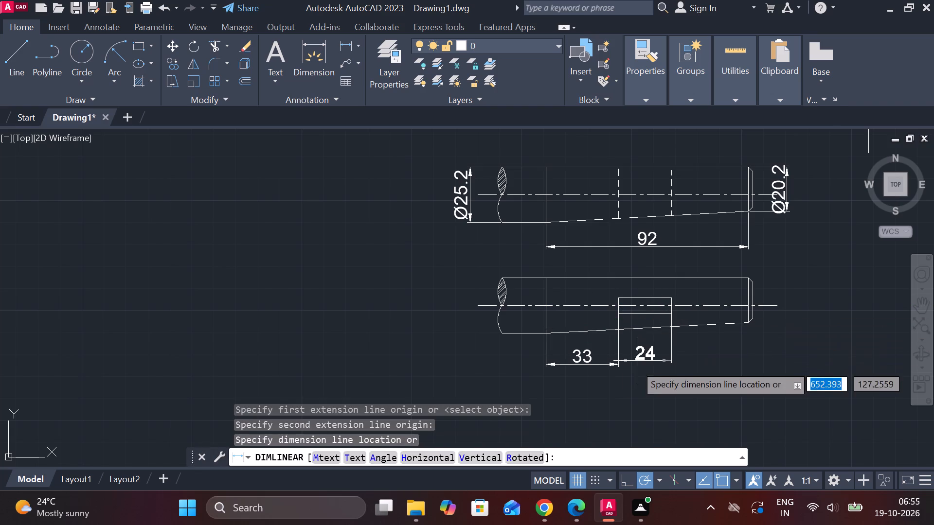
left_click(623, 365)
Add a vertical dimension for the slot's width, placed beyond the chamfered end of the lower pin view.
middle_click_drag(689, 361, 575, 361)
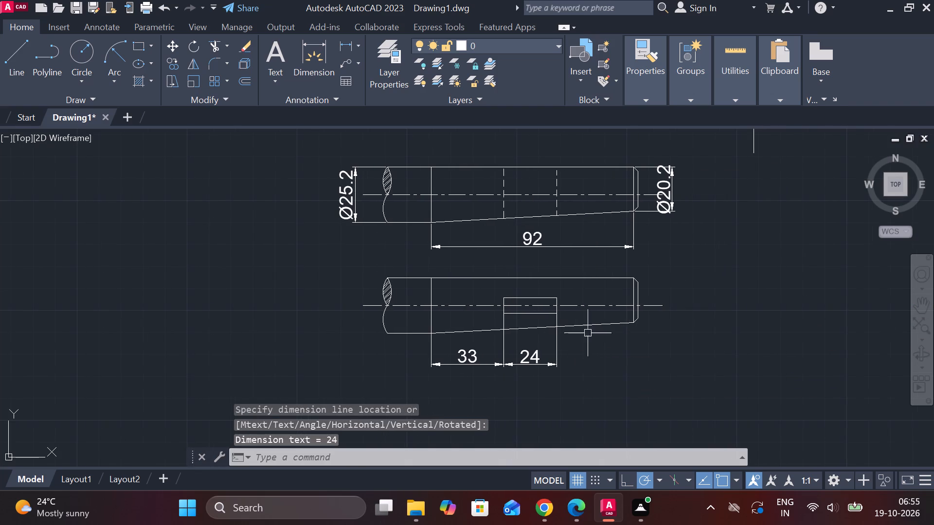
key("space")
left_click(561, 297)
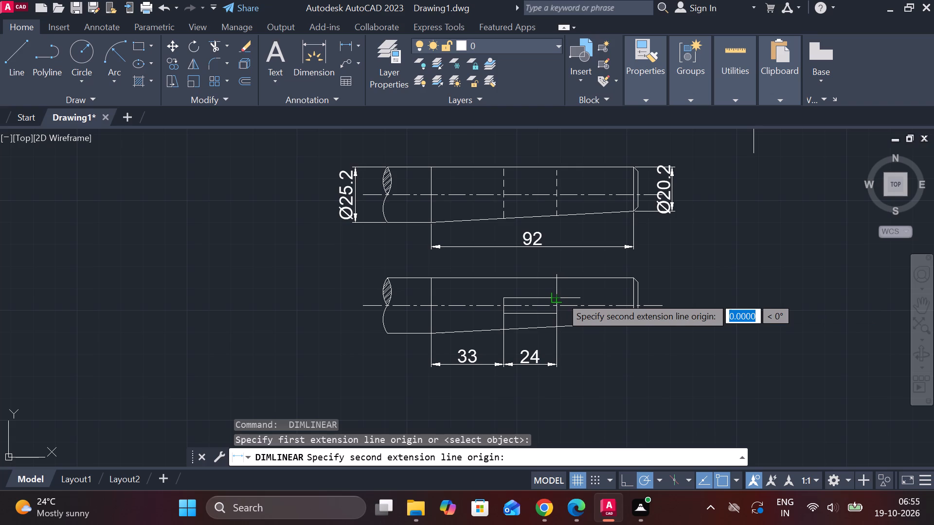
left_click(554, 316)
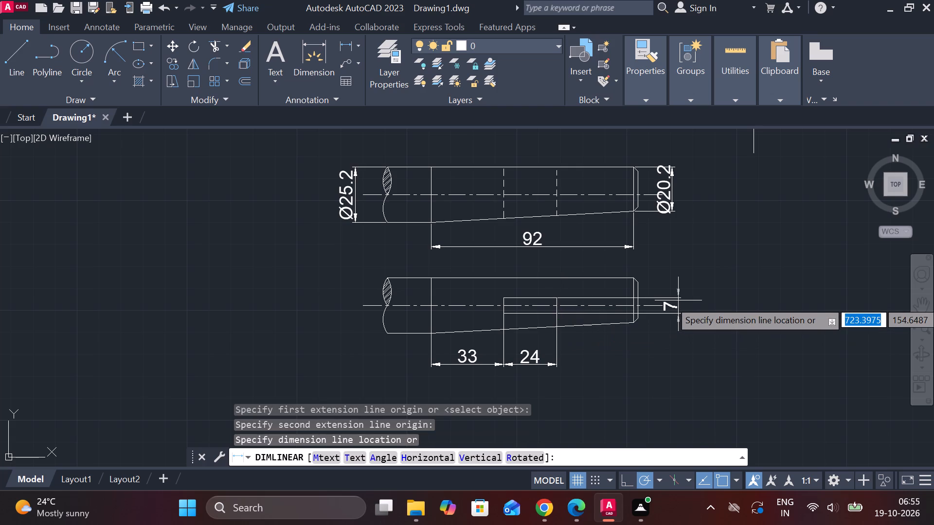
left_click(678, 300)
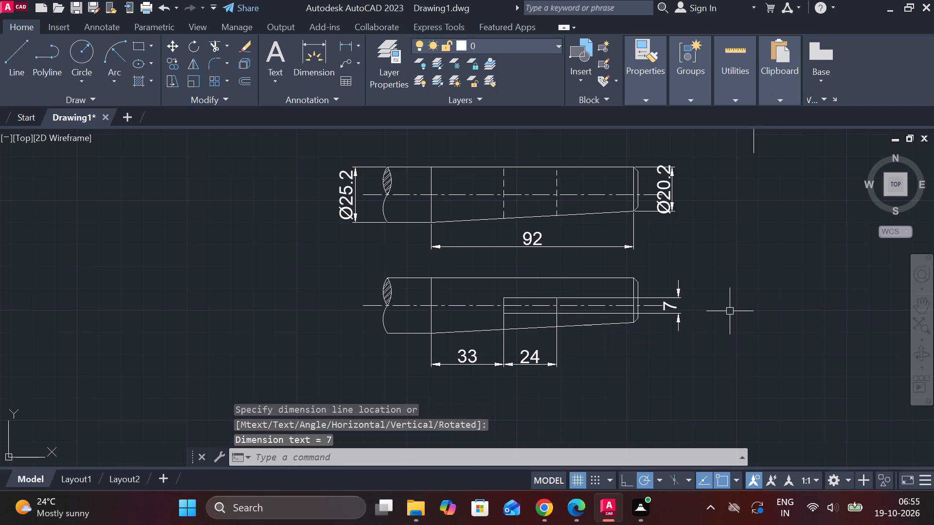
Add a multileader from the sloping edge of the upper pin view, landing above the pin, with the taper text 1:25.
scroll(725, 315, "down", 1)
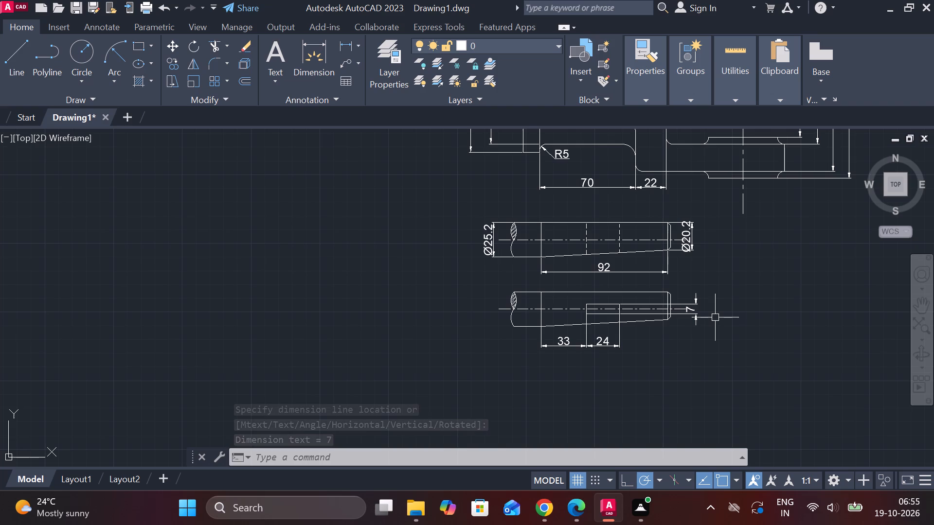
middle_click_drag(735, 308, 598, 377)
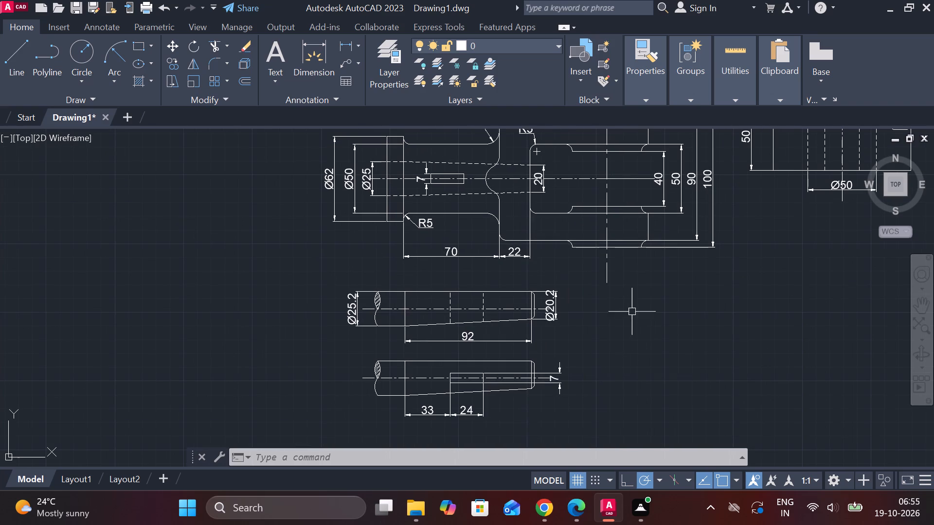
middle_click_drag(644, 353, 740, 305)
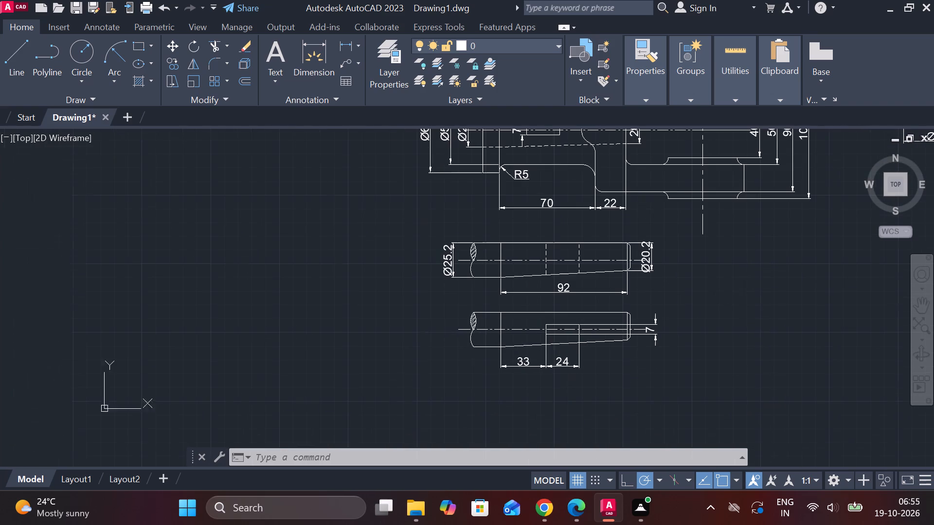
left_click(349, 56)
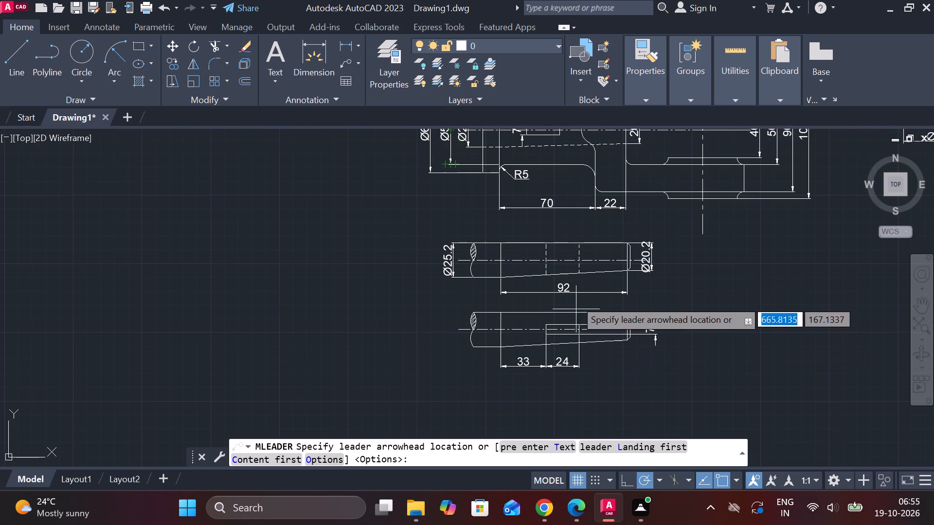
scroll(575, 279, "up", 1)
left_click(567, 268)
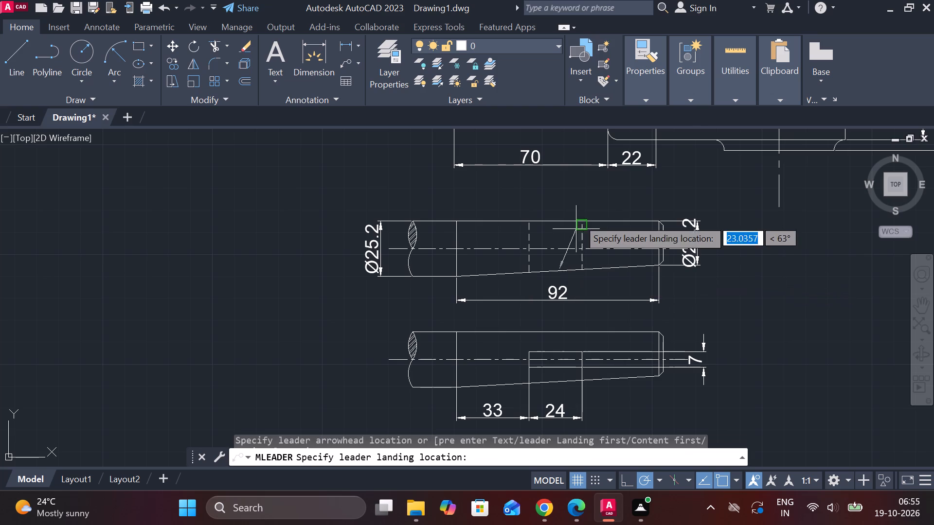
double_click(584, 196)
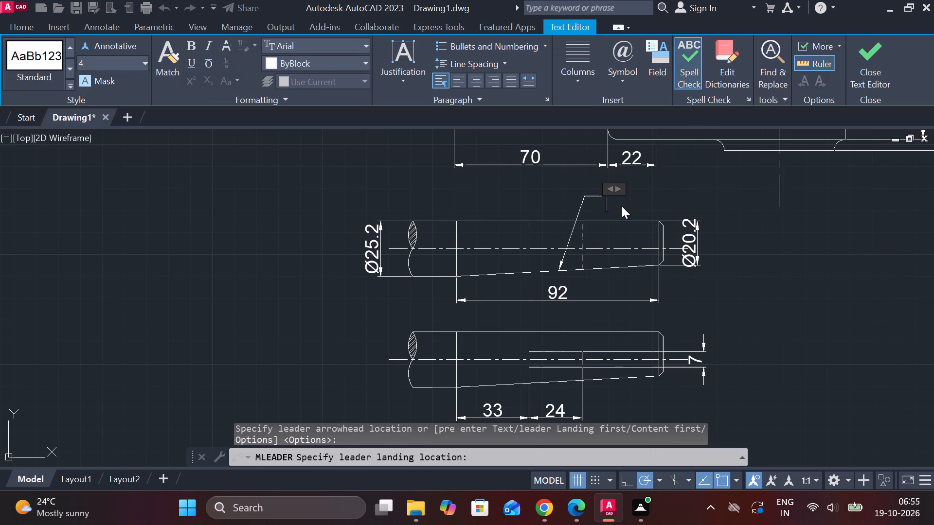
key("1")
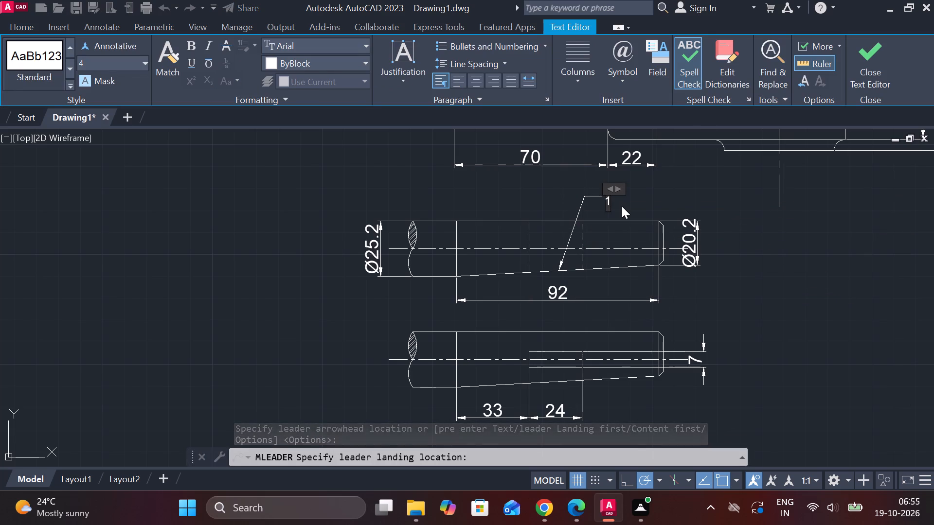
key("semicolon")
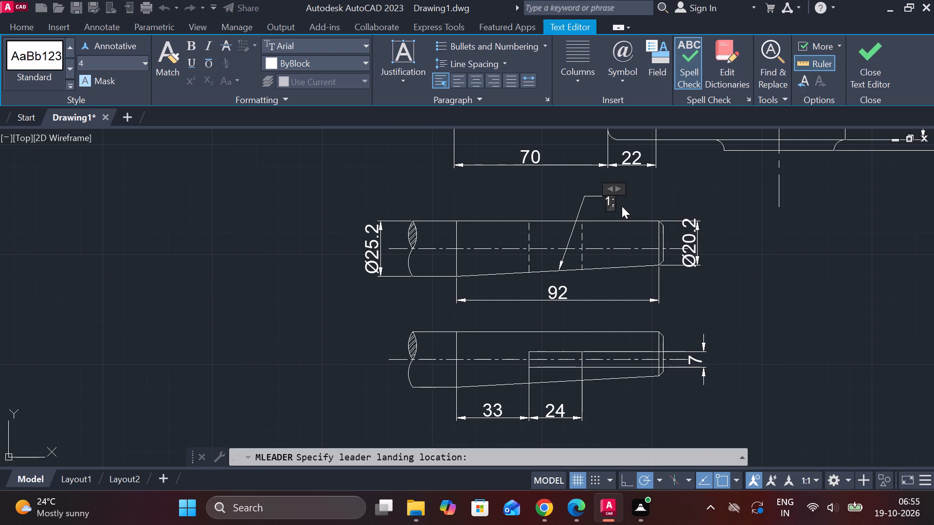
key("BackSpace")
key("BackSpace")
key("shift+colon")
type("25")
Set the 1:25 leader text height to 6 and finish the text.
left_click(145, 65)
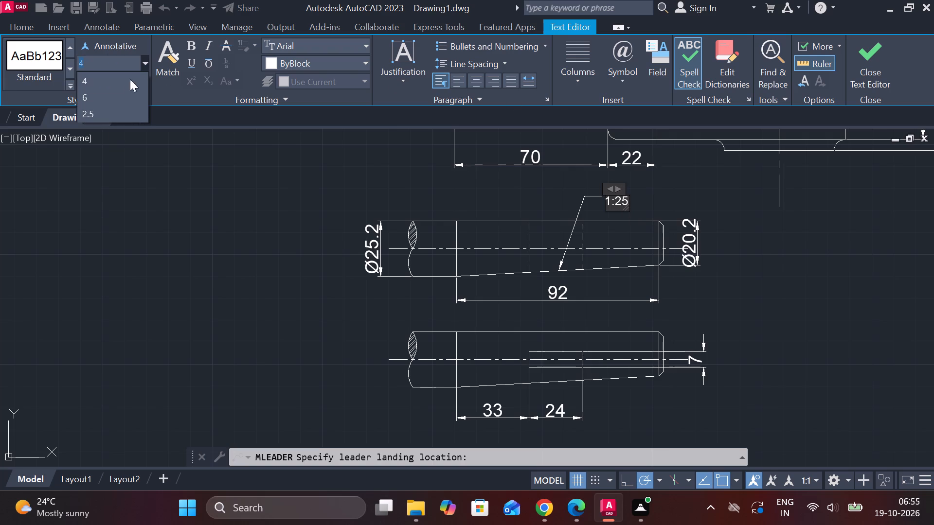
left_click(95, 93)
scroll(612, 190, "up", 2)
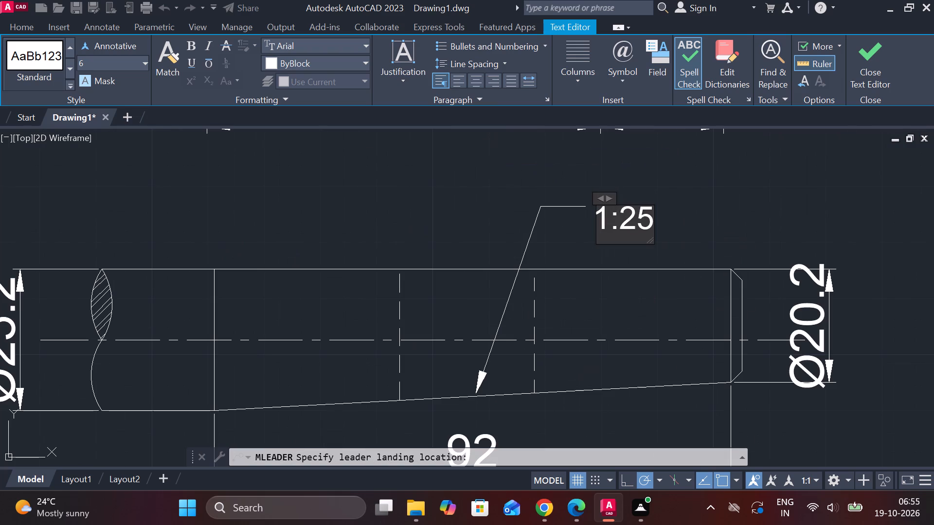
left_click_drag(647, 231, 579, 232)
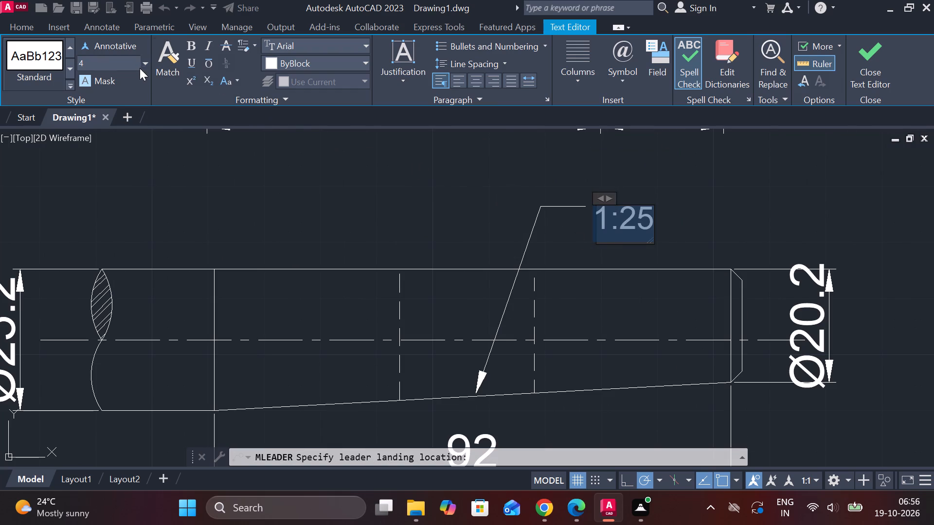
left_click(137, 67)
left_click(142, 64)
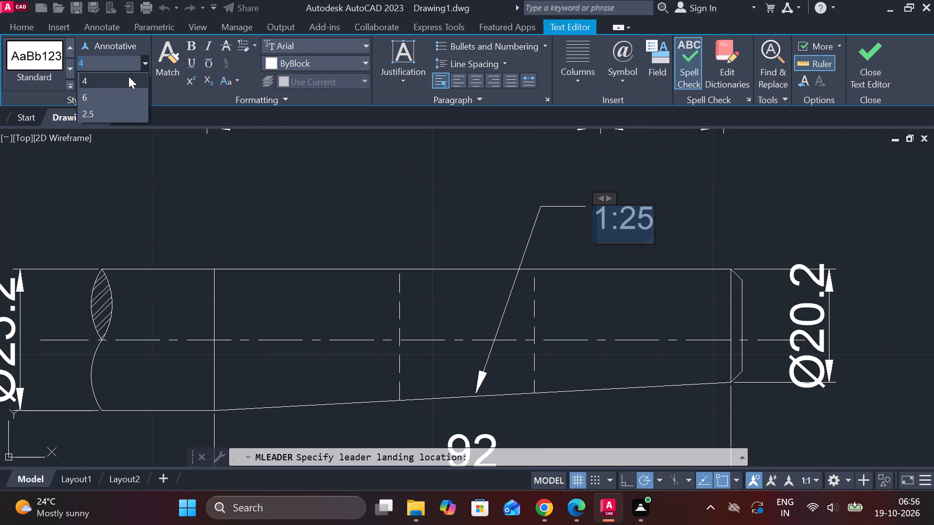
left_click(102, 93)
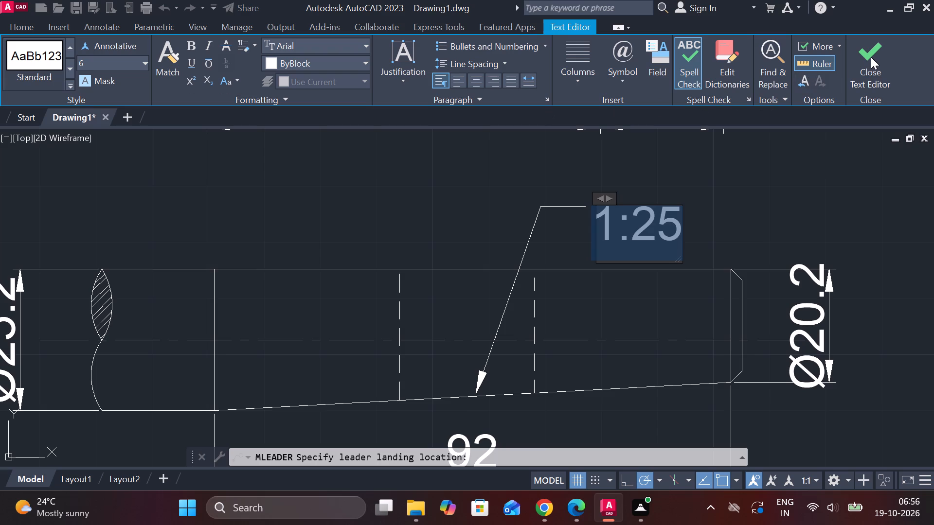
left_click(871, 57)
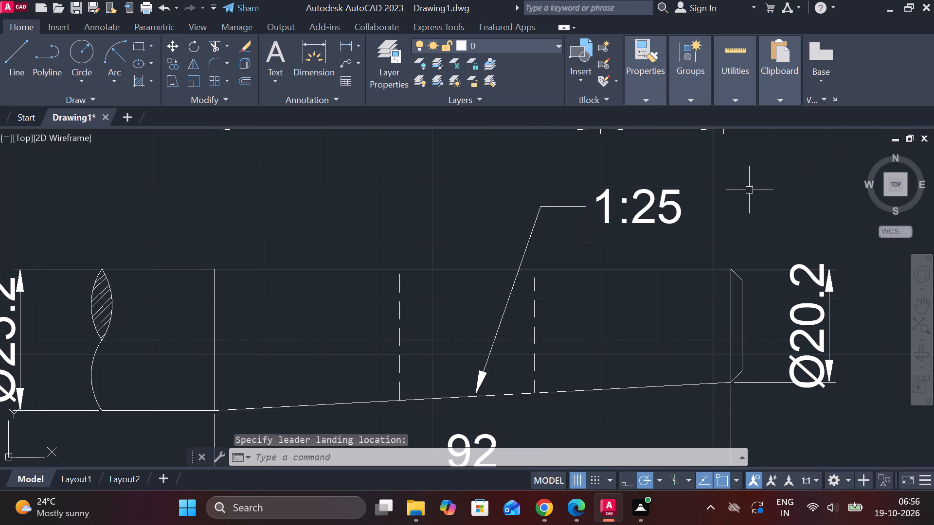
Move both dimensioned pin views about 41 units diagonally at 315°, farther away from the fork view.
scroll(747, 193, "down", 3)
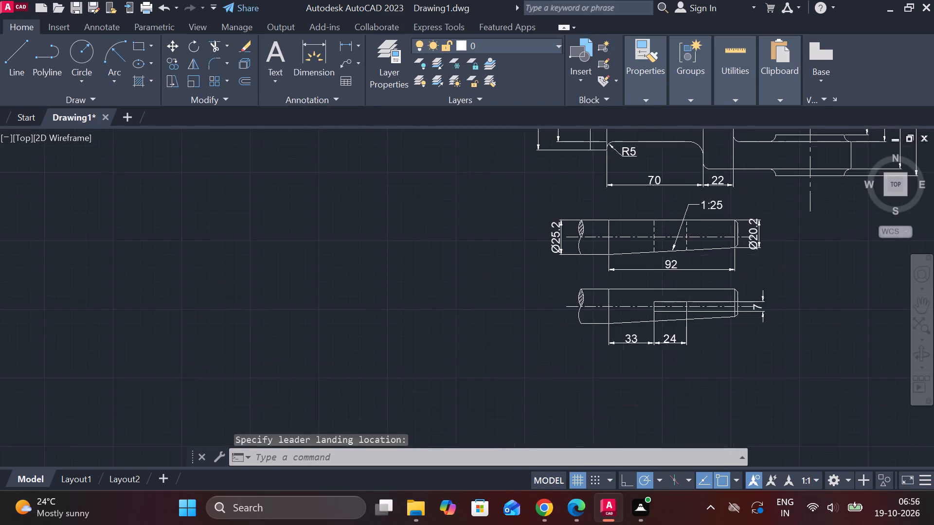
scroll(725, 215, "down", 1)
left_click(581, 196)
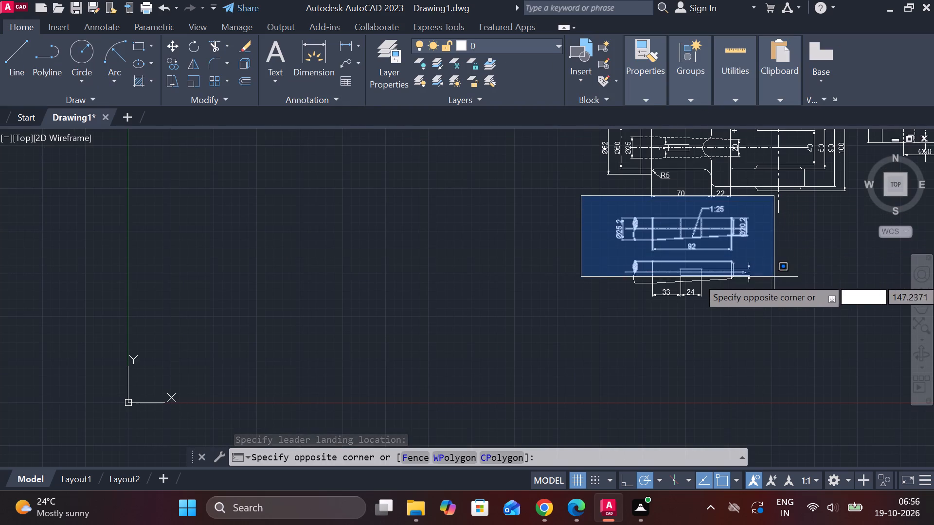
left_click(780, 307)
key("m")
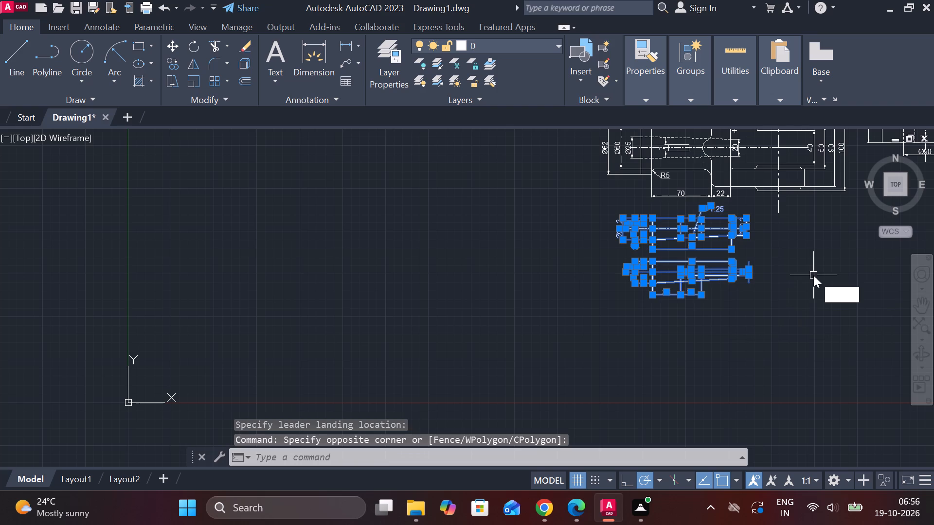
key("Return")
left_click_drag(809, 268, 812, 294)
middle_click_drag(807, 297, 748, 339)
scroll(748, 339, "down", 1)
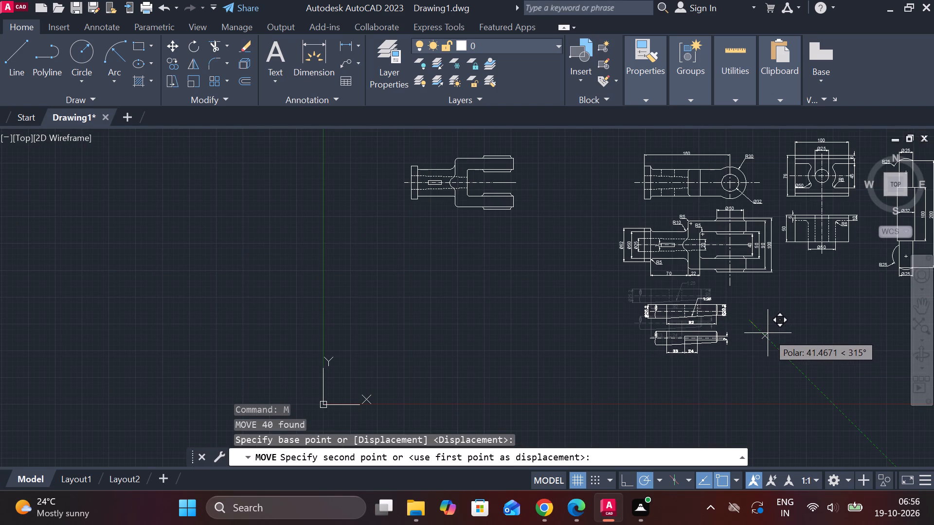
left_click(768, 333)
middle_click_drag(773, 333, 631, 267)
key("Escape")
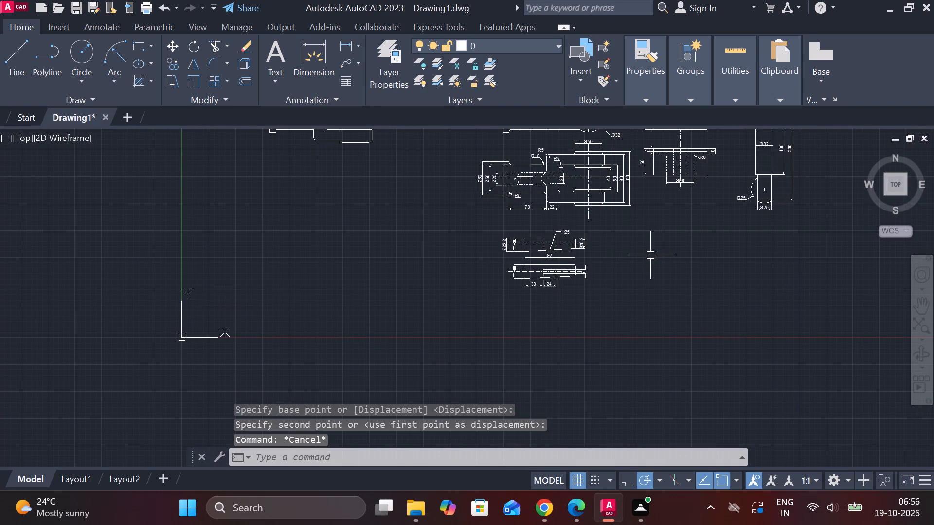
Beside the pin views, draw a 90-long vertical line downward and a 25-long horizontal line rightward from its top end.
middle_click_drag(614, 322, 596, 322)
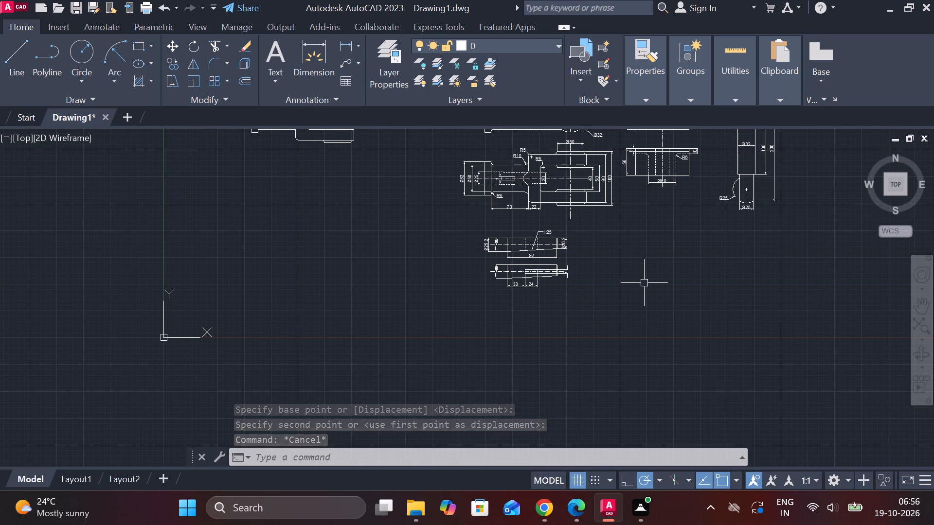
scroll(663, 276, "up", 2)
key("l")
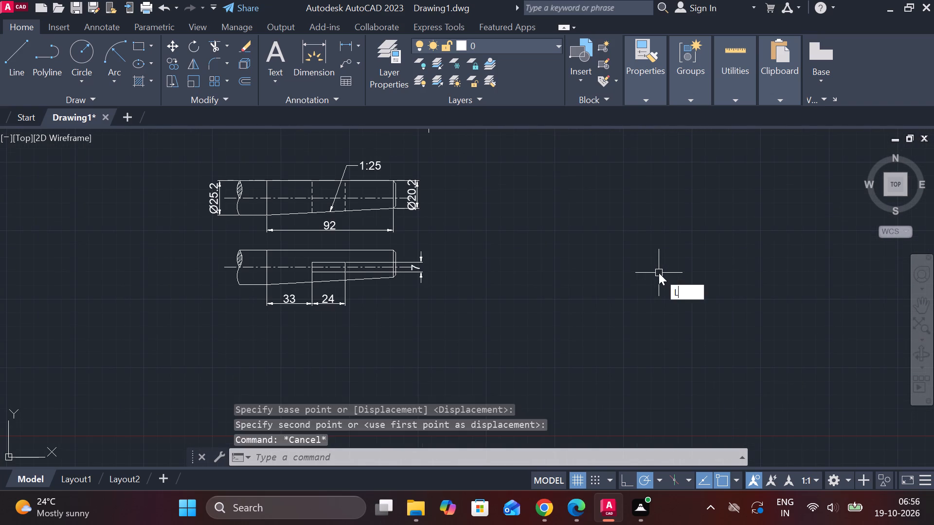
key("Return")
left_click(569, 195)
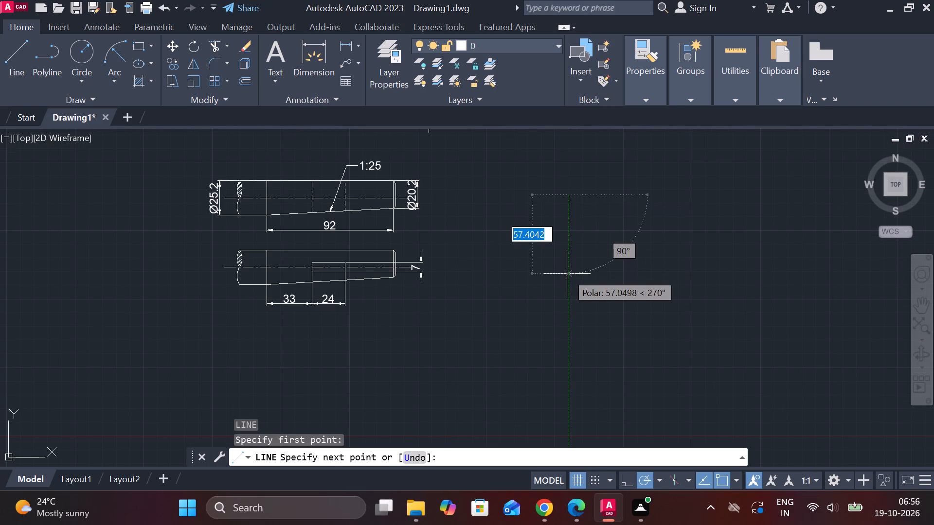
type("90")
key("Return")
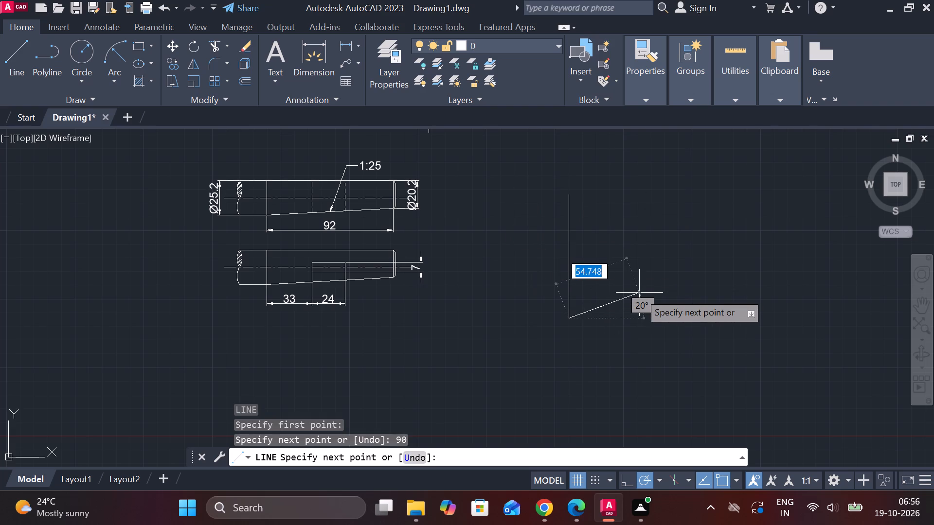
key("Escape")
key("space")
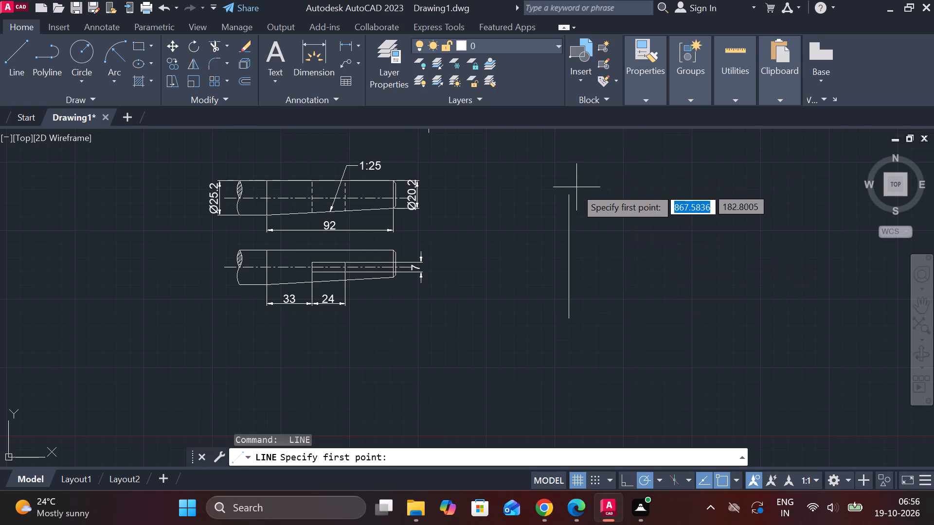
left_click(572, 189)
type("25")
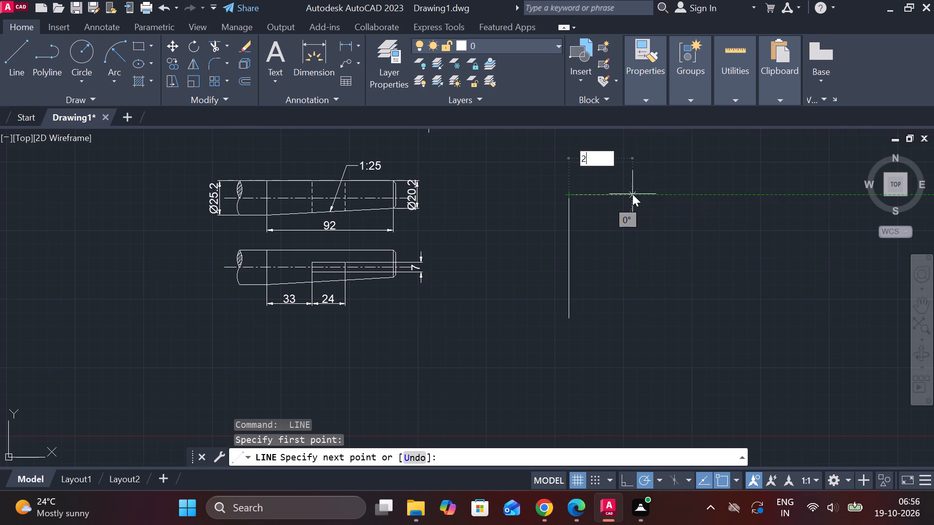
key("space")
key("Escape")
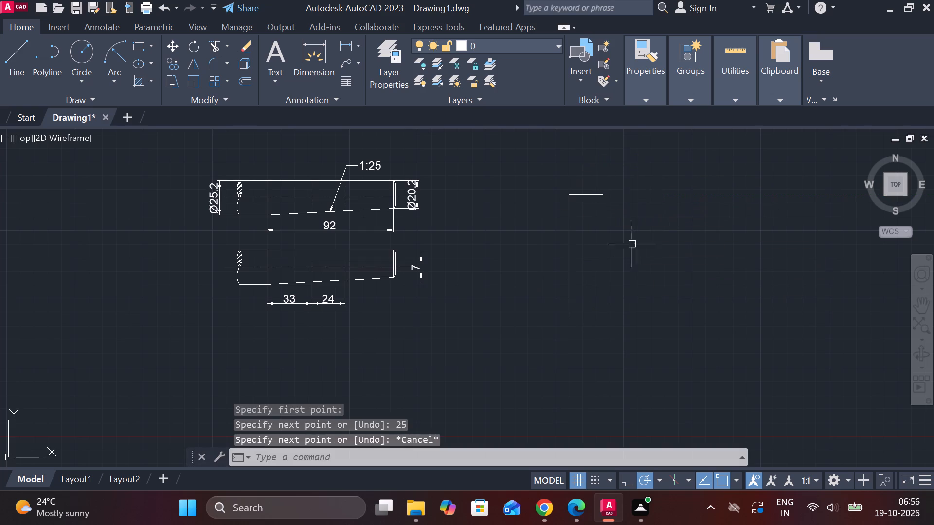
Draw a 24-long bottom edge from the vertical line's lower end and close the outline with a sloping side to the top edge.
key("space")
left_click(577, 315)
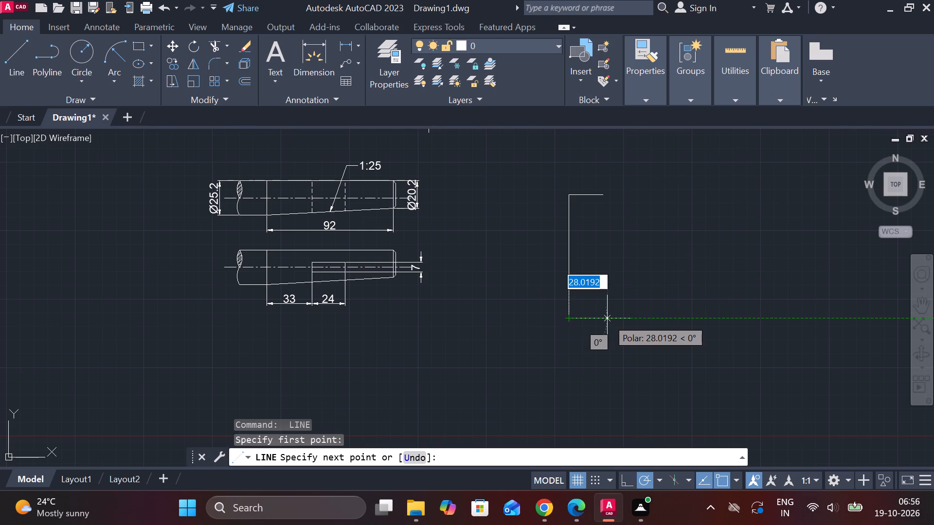
type("24")
key("space")
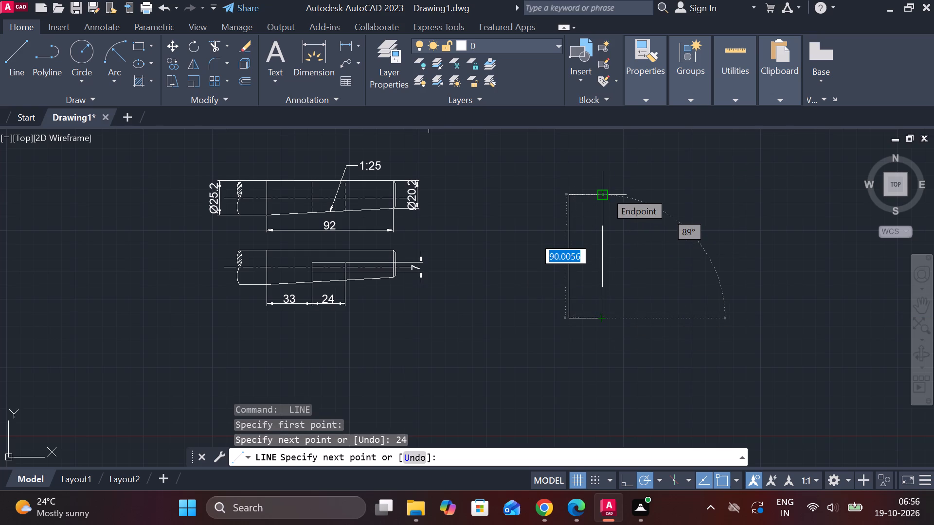
scroll(606, 192, "up", 2)
left_click(594, 203)
scroll(639, 230, "down", 2)
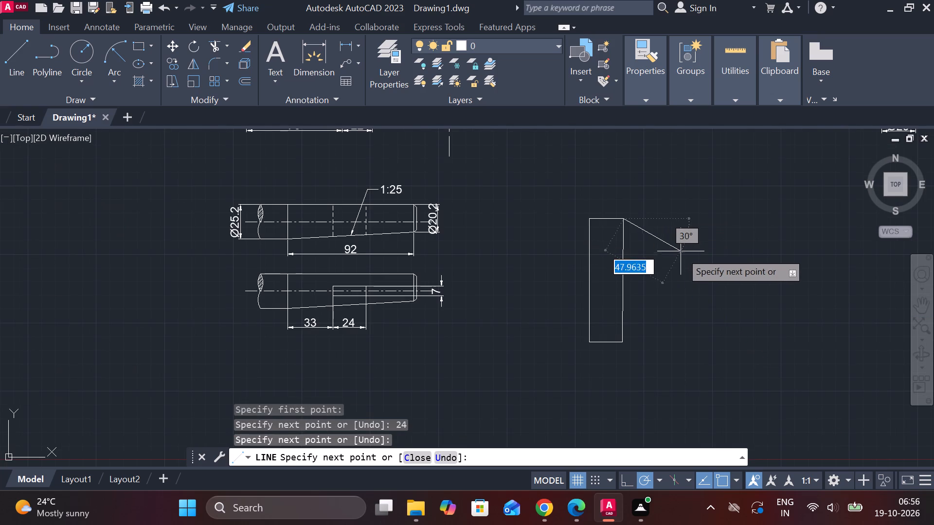
scroll(684, 255, "down", 1)
key("Escape")
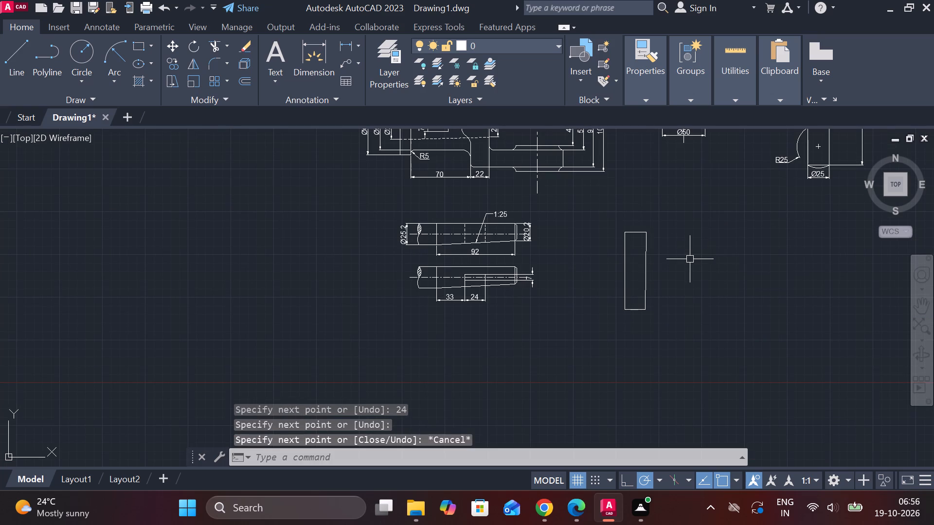
Draw a Start, End, Radius arc of radius 23 across the outline's top edge, bulging upward.
scroll(668, 223, "up", 1)
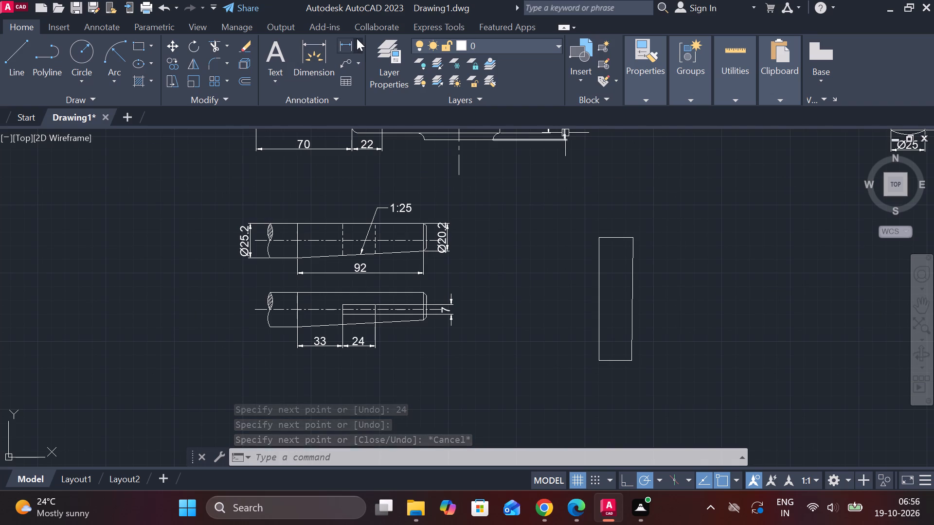
left_click(112, 80)
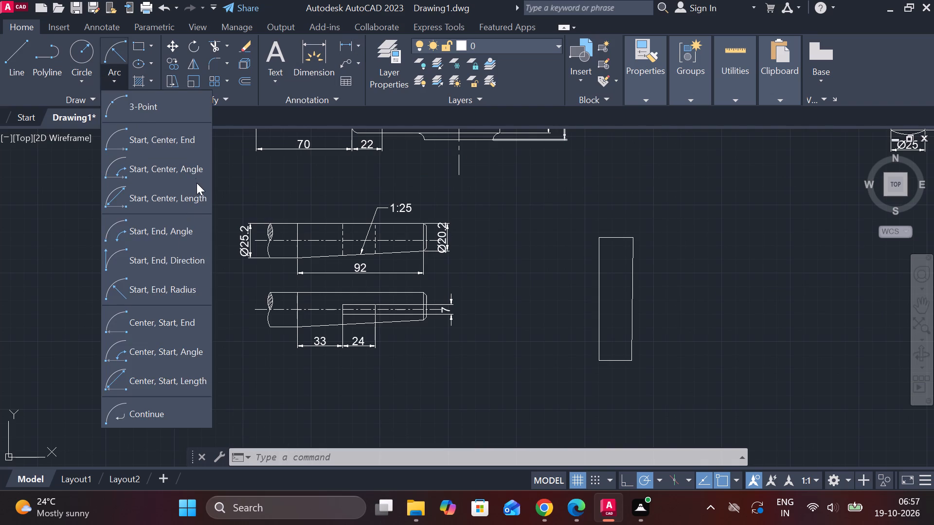
left_click(178, 280)
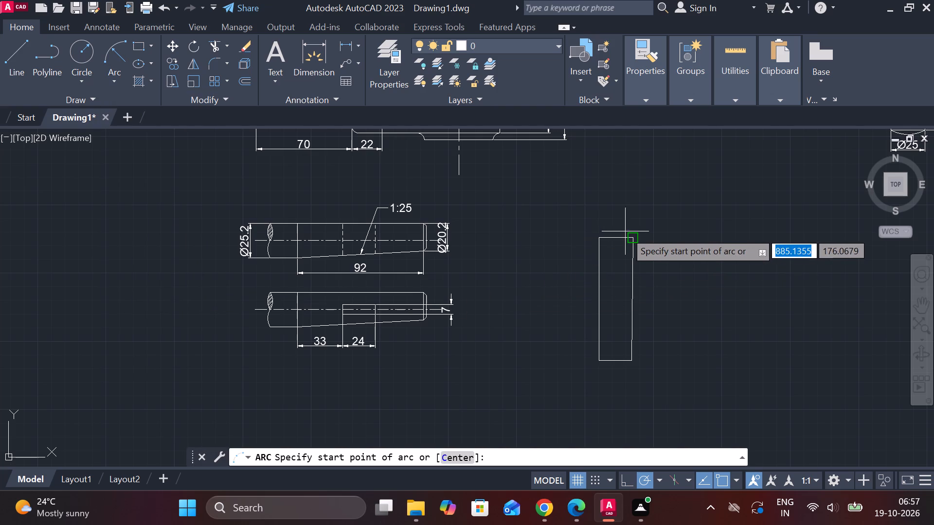
left_click(628, 237)
left_click(598, 240)
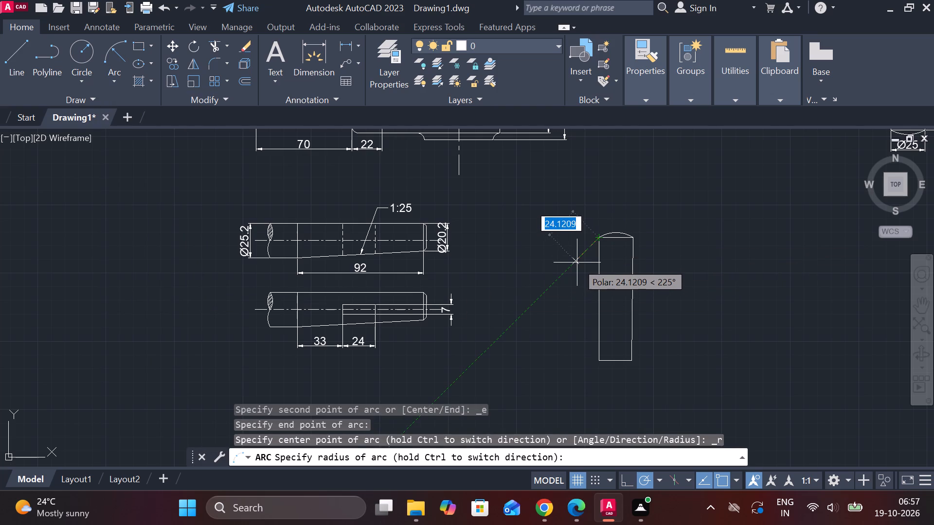
type("23")
key("space")
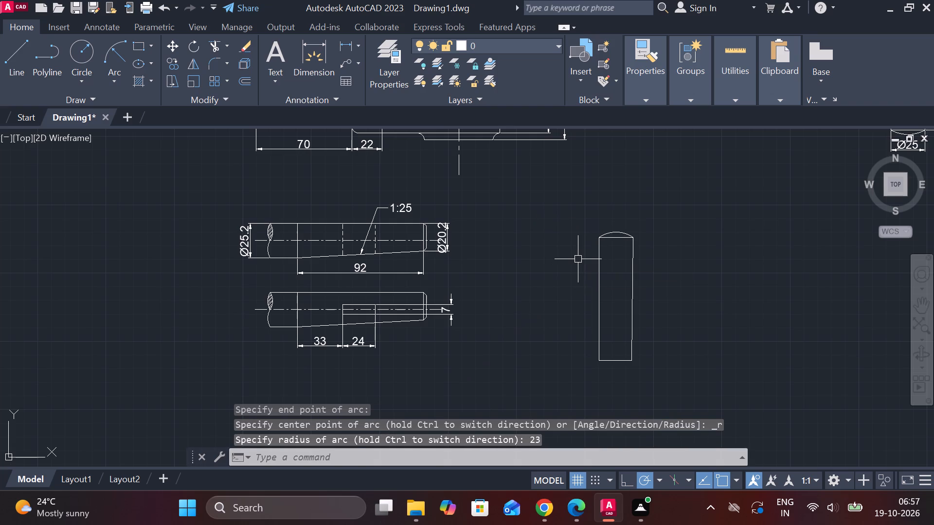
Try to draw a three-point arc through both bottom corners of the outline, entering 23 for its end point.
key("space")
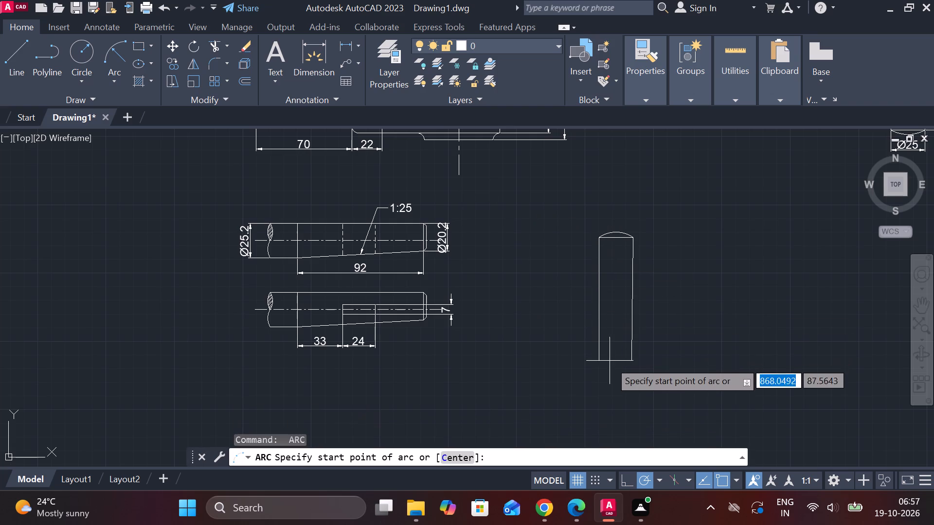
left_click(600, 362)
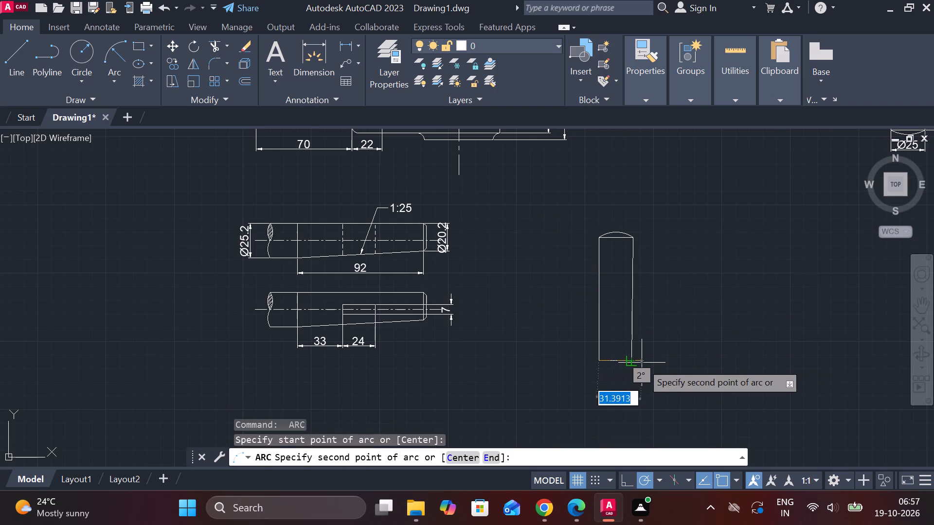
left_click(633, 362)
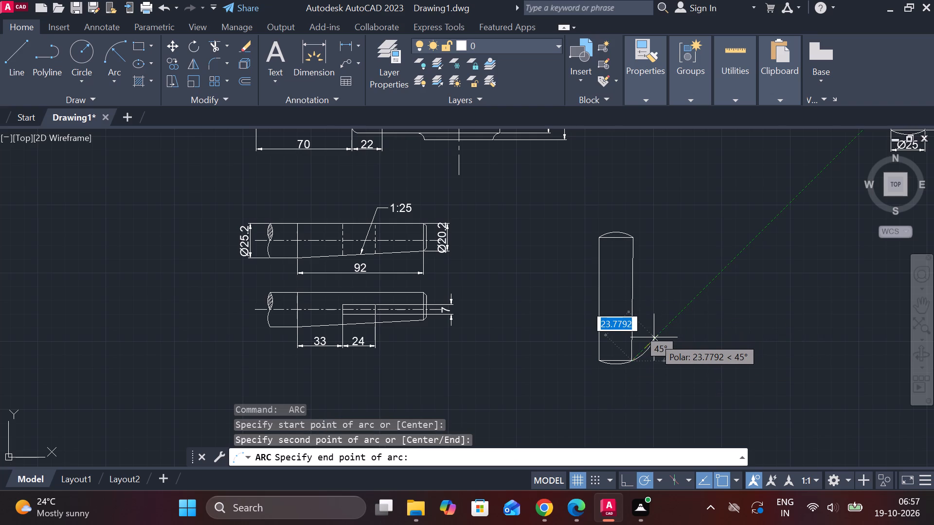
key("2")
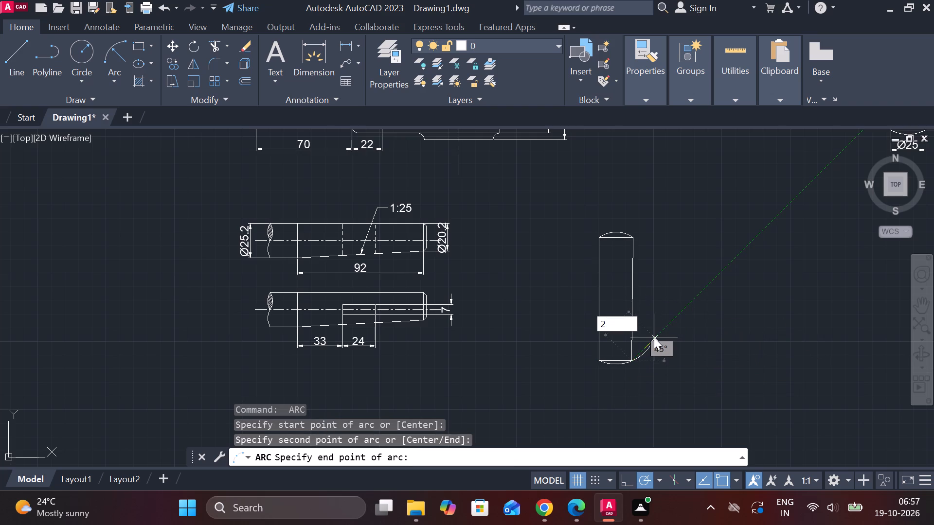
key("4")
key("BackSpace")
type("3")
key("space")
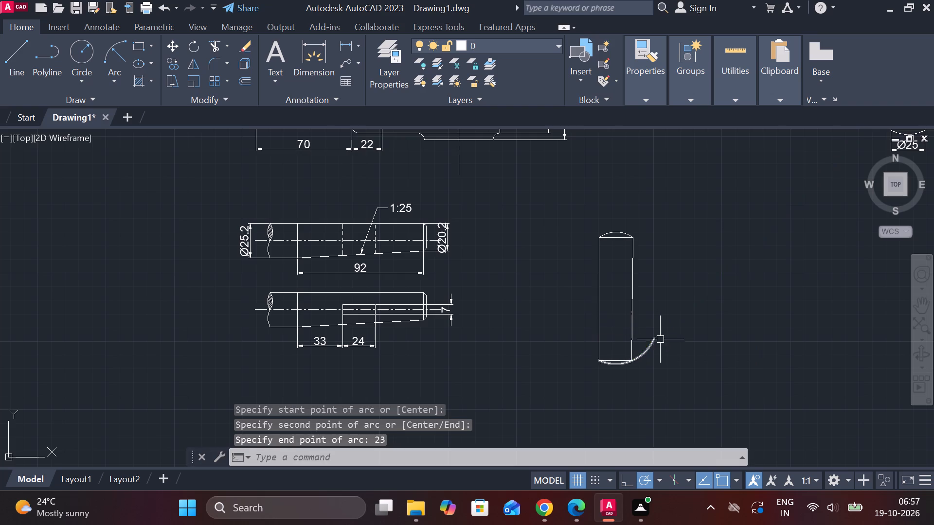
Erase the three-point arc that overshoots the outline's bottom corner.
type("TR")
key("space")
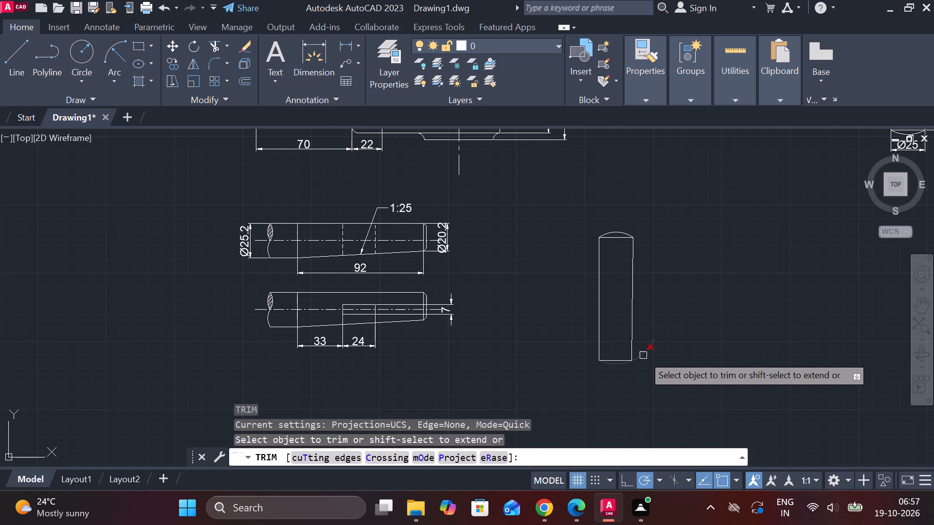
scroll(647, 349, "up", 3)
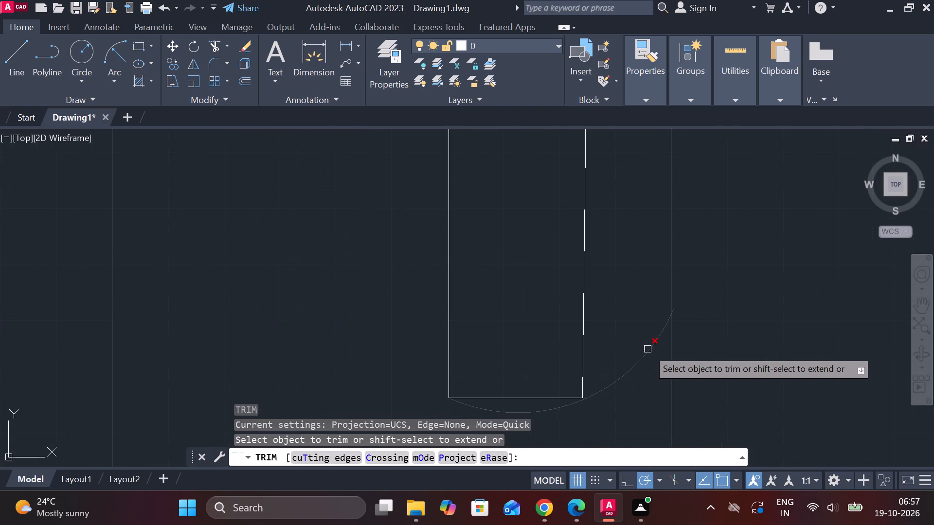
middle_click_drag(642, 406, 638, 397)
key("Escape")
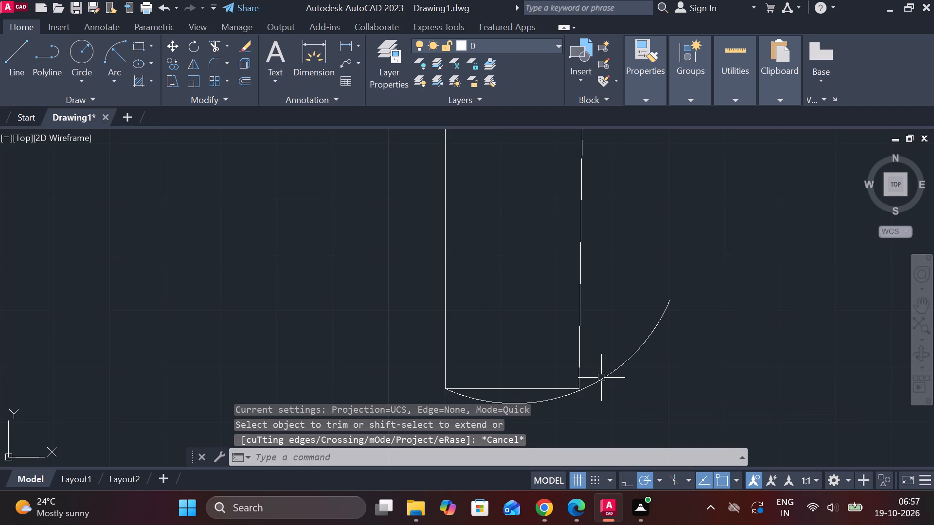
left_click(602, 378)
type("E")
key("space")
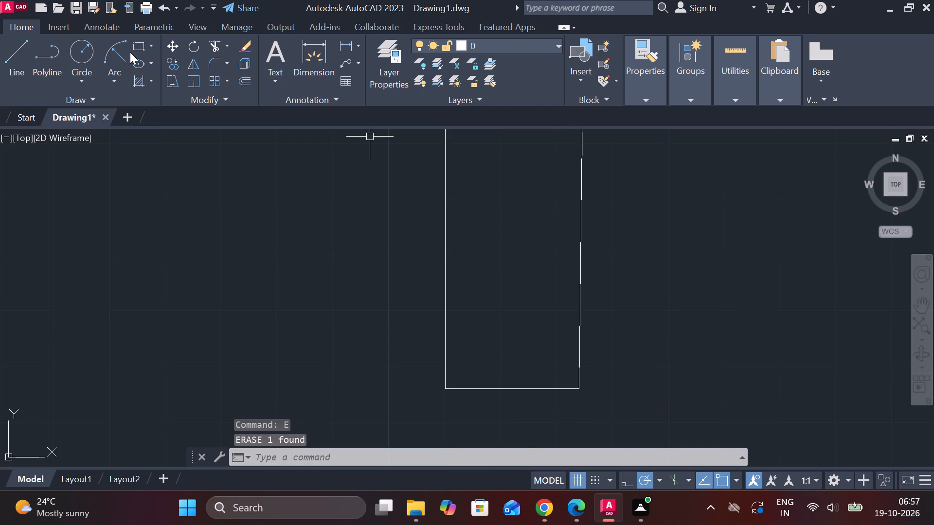
Draw a Start, End, Radius arc of radius 23 across the outline's bottom edge, bulging downward.
left_click(112, 52)
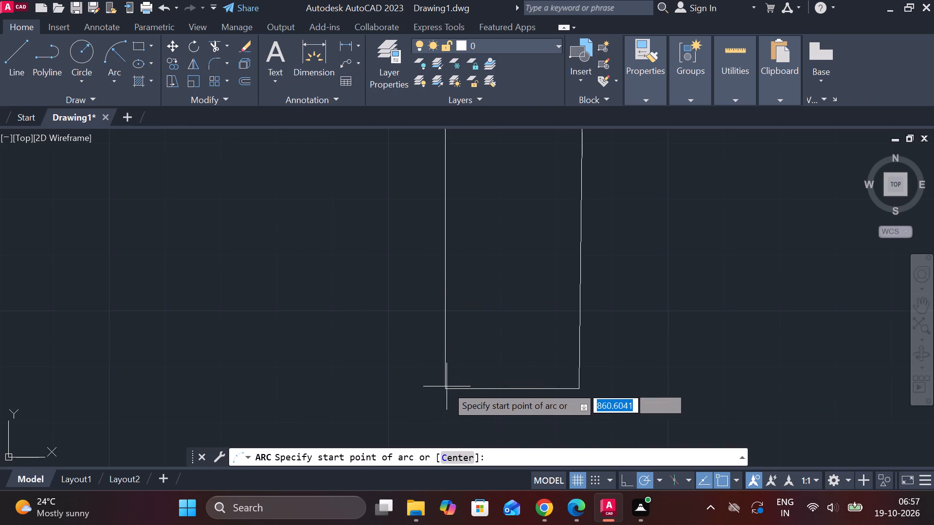
left_click(447, 386)
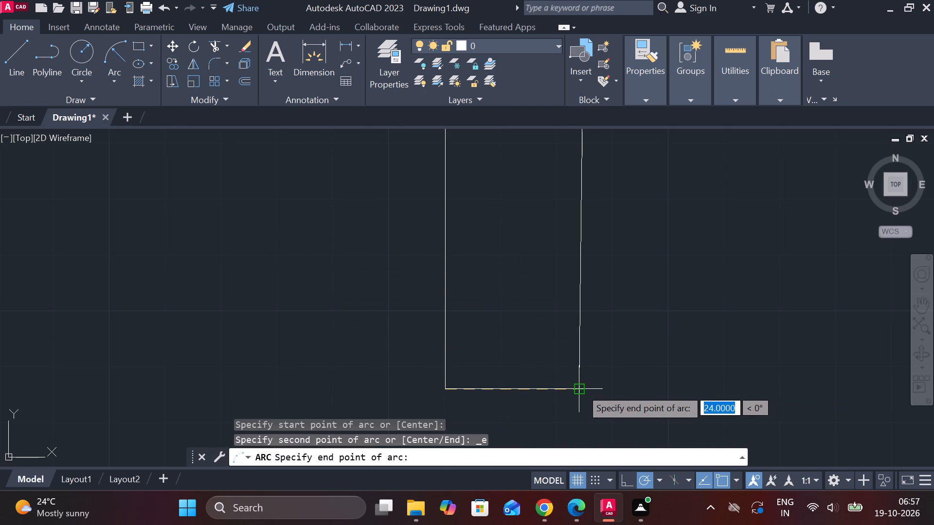
left_click(581, 388)
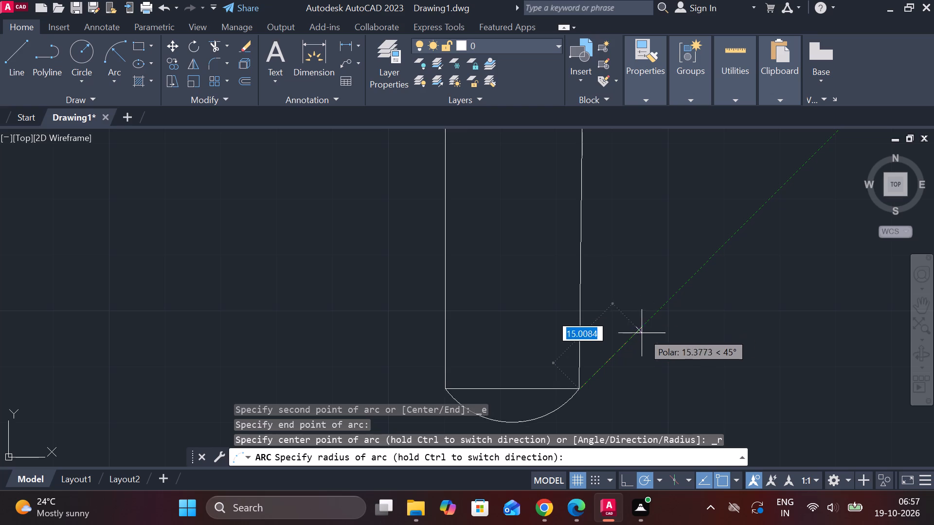
middle_click_drag(647, 372, 639, 372)
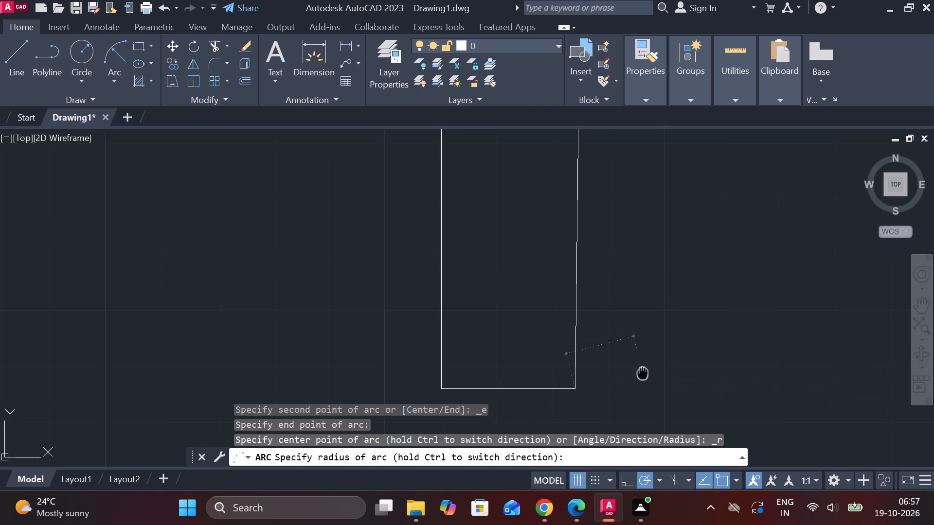
middle_click_drag(639, 372, 630, 259)
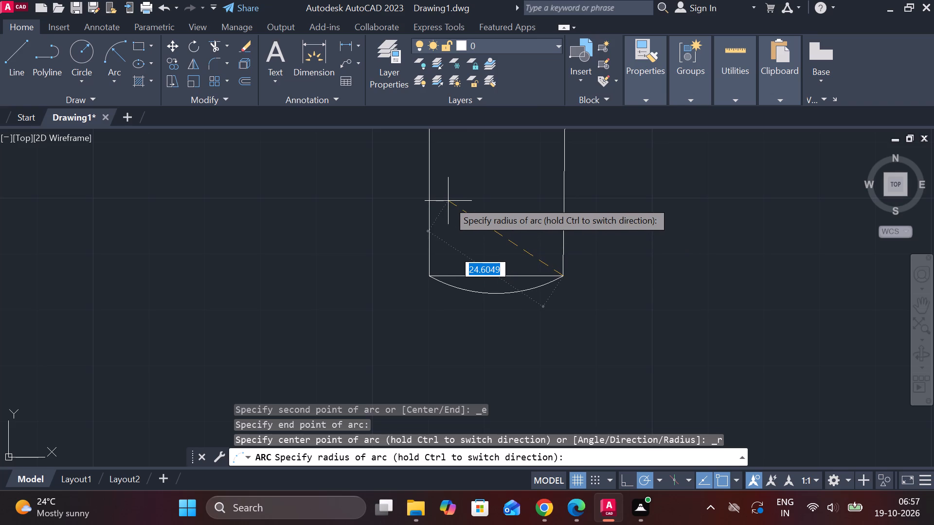
key("2")
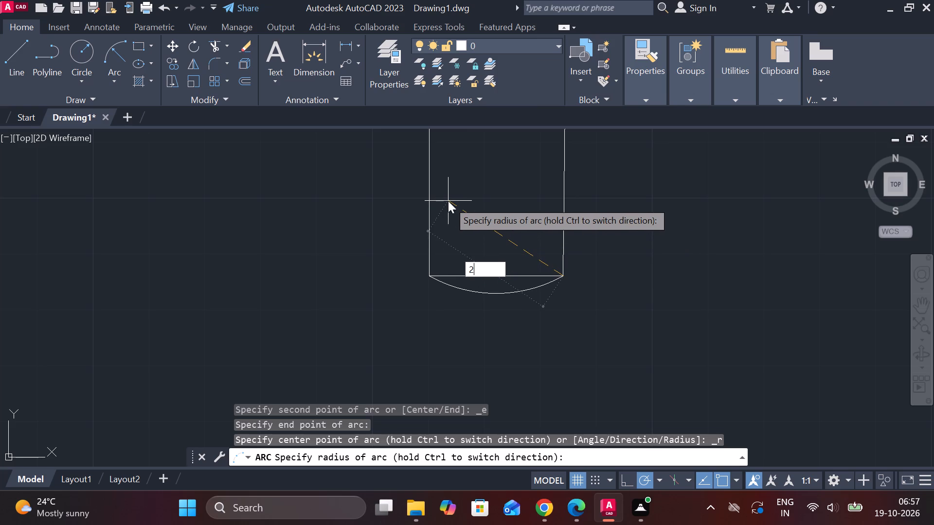
type("3")
key("space")
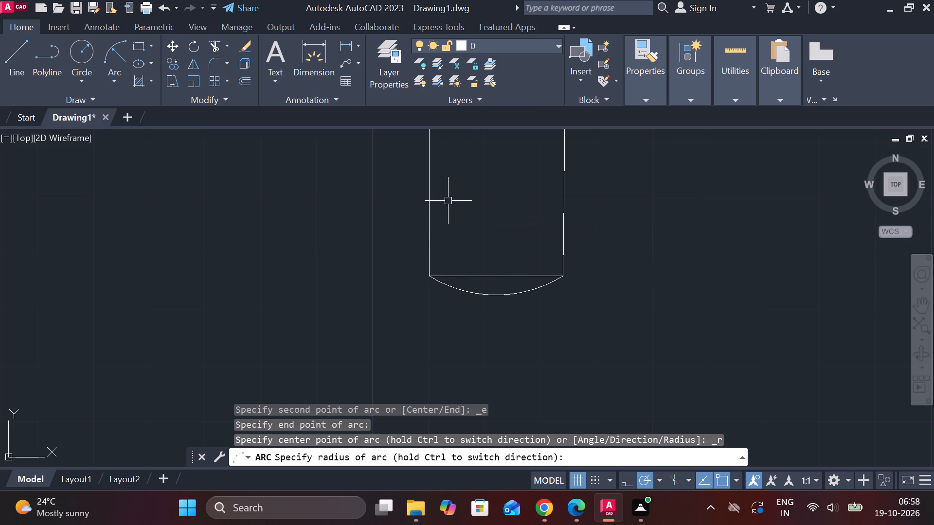
Add a multileader reading 1:25 with text height 6, its arrow on the lower part of the outline's sloping side.
scroll(651, 263, "down", 3)
middle_click_drag(604, 255, 566, 278)
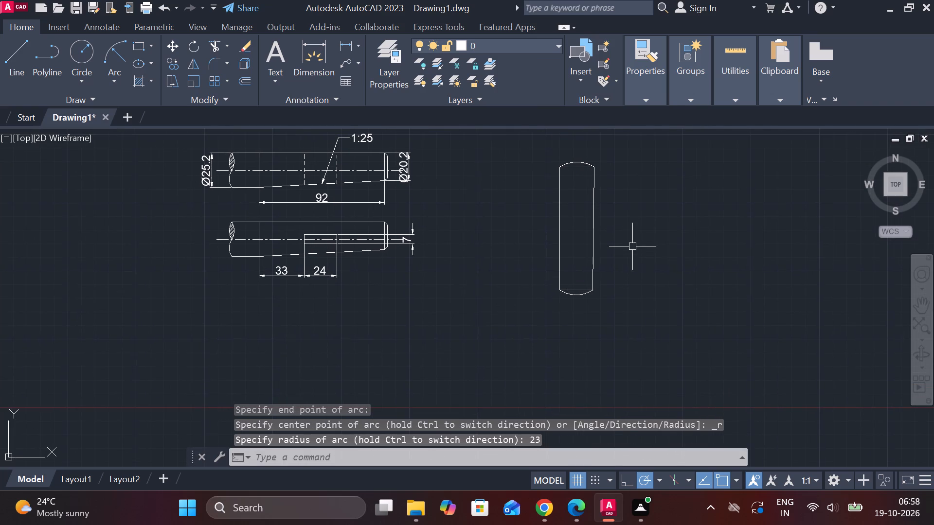
middle_click_drag(590, 281, 576, 288)
left_click(343, 64)
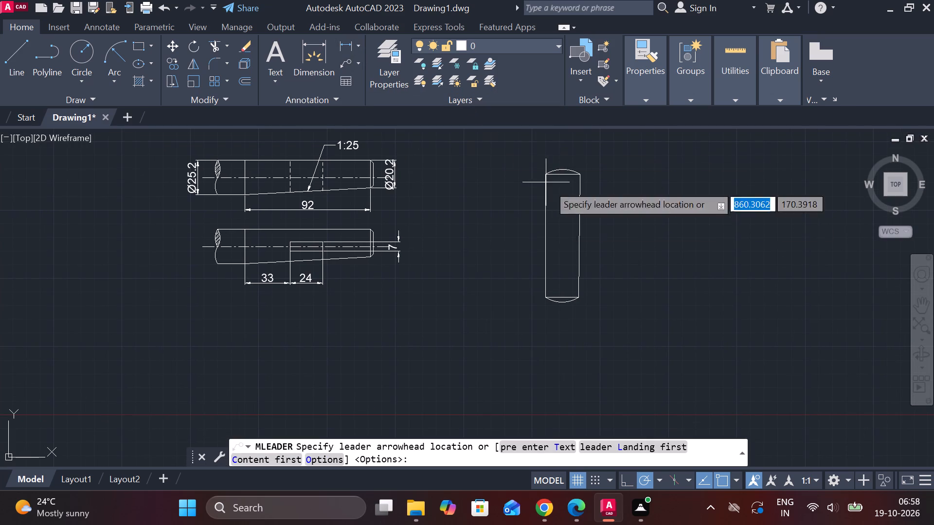
left_click(581, 288)
left_click(589, 252)
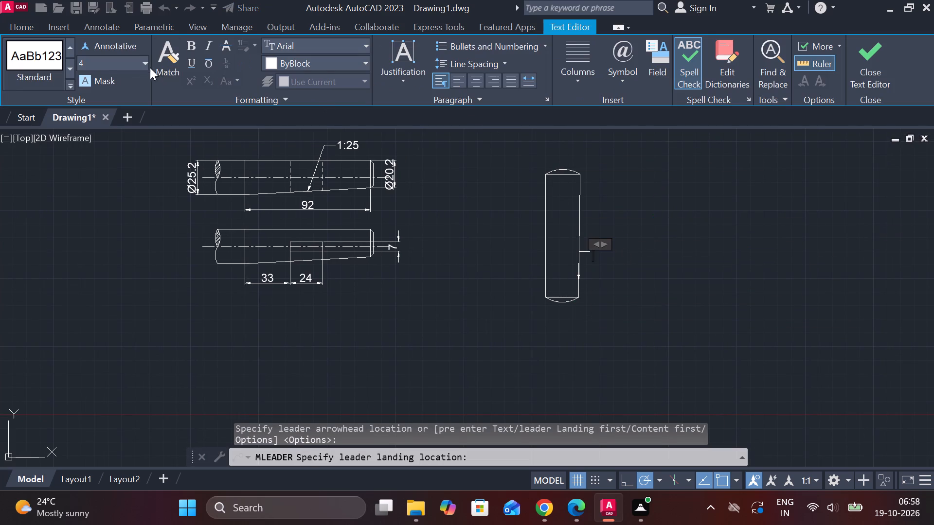
left_click(146, 65)
left_click(103, 96)
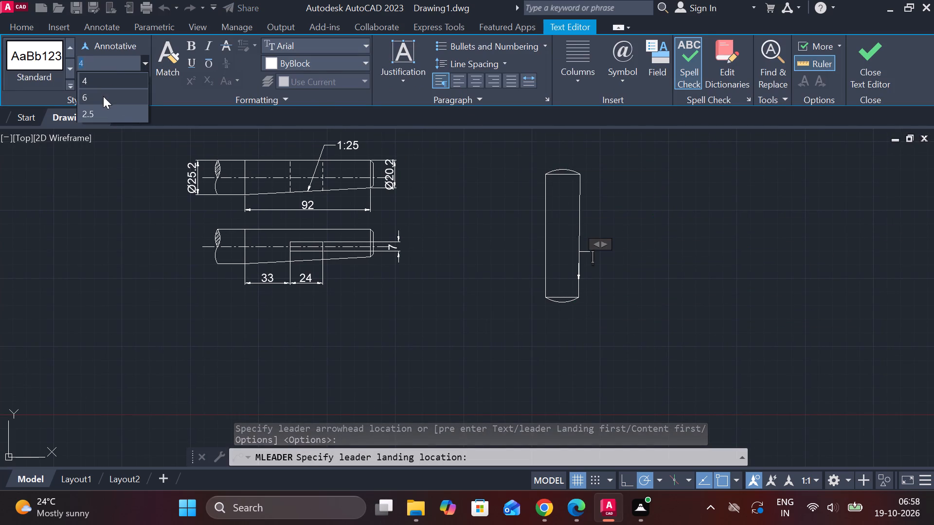
scroll(485, 200, "down", 2)
scroll(465, 190, "up", 2)
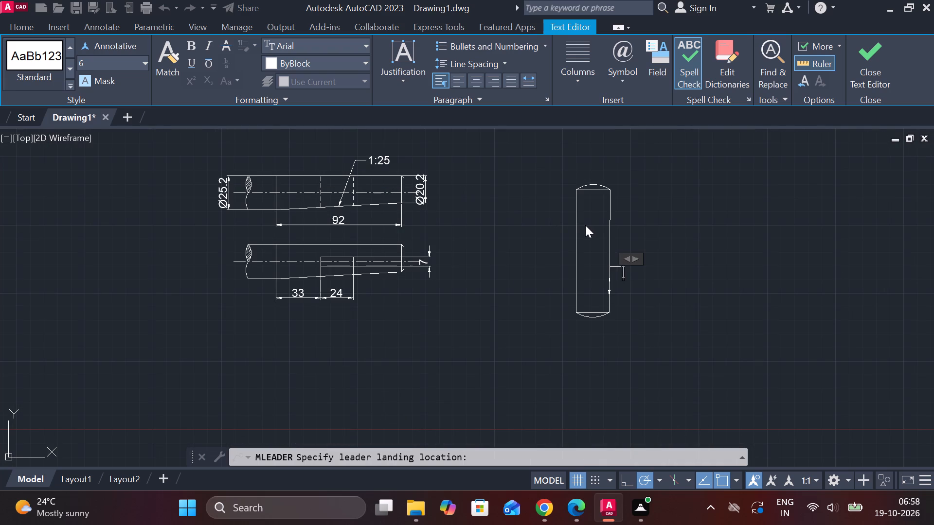
key("1")
key("BackSpace")
key("shift+colon")
type("25")
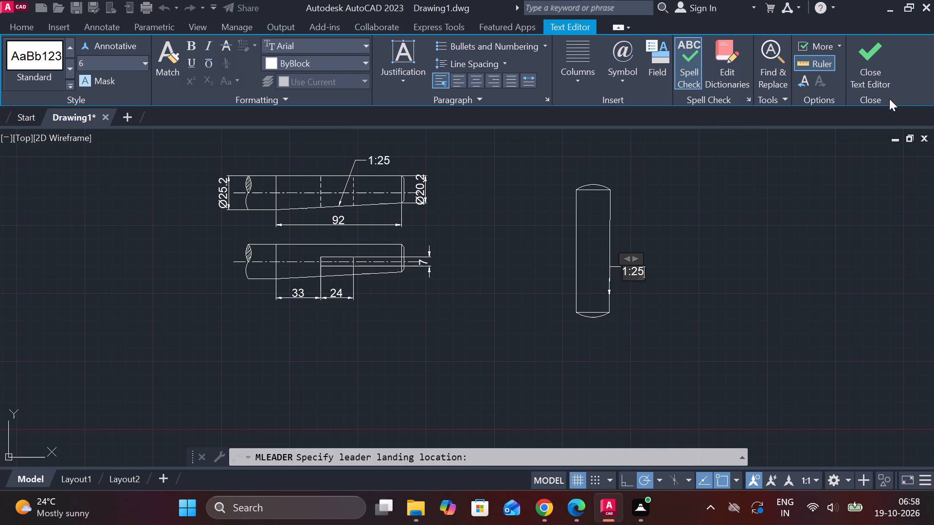
left_click(866, 56)
Move the new 1:25 leader's landing outward from the sloping side so its arrow line runs diagonally to the edge.
scroll(649, 264, "up", 2)
left_click(580, 271)
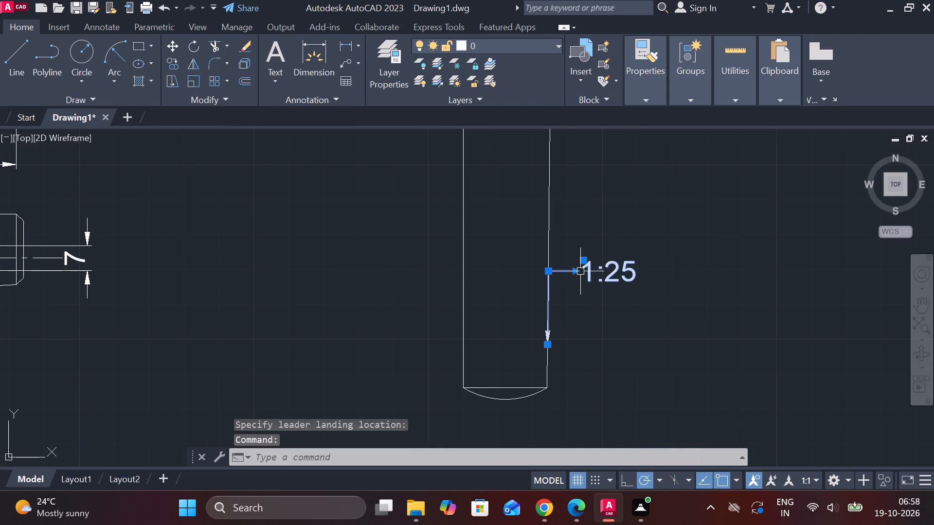
left_click(548, 272)
left_click(584, 289)
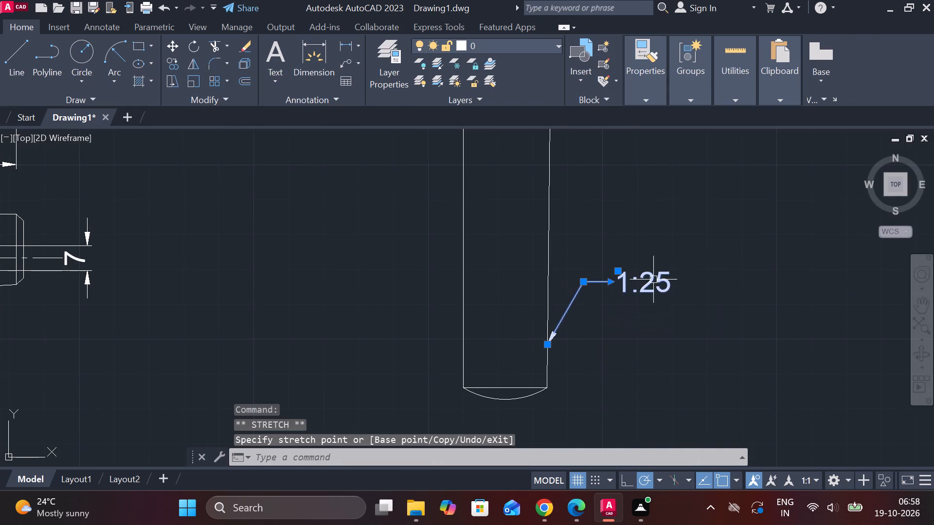
key("Escape")
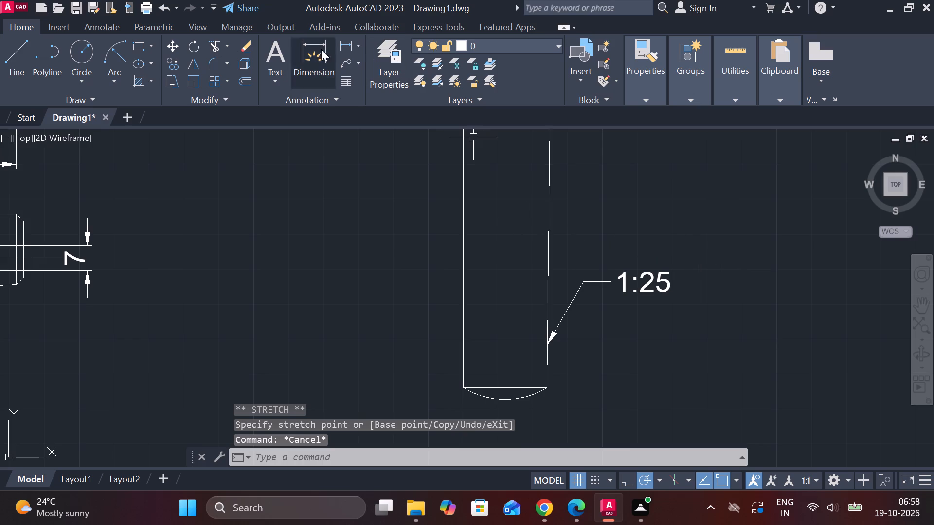
Dimension the length of the flat piece's straight vertical side, placing the dimension outside that side.
left_click(336, 44)
middle_click_drag(437, 208, 434, 292)
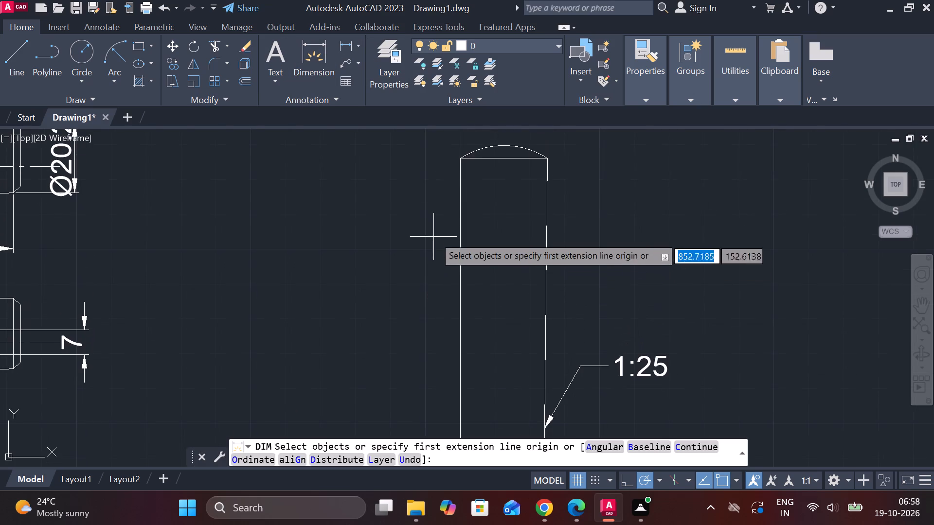
left_click(466, 158)
scroll(476, 241, "down", 1)
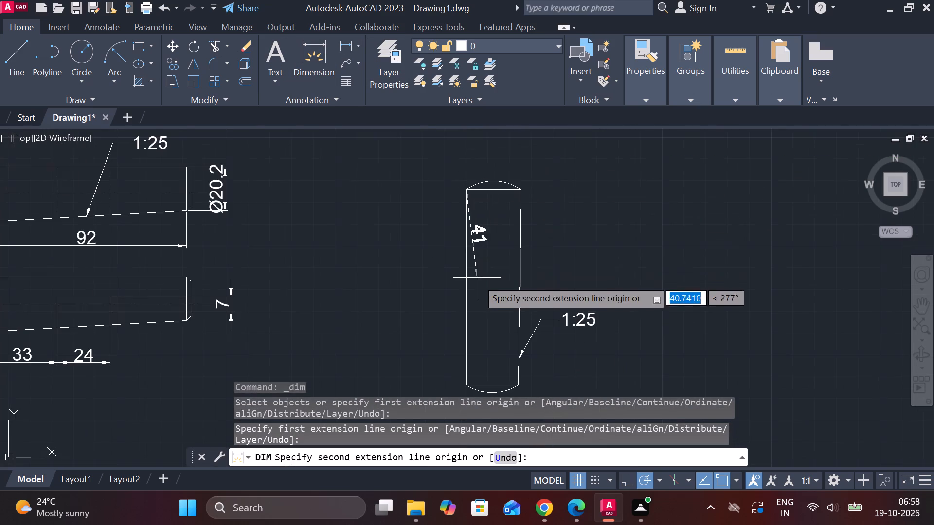
left_click(466, 384)
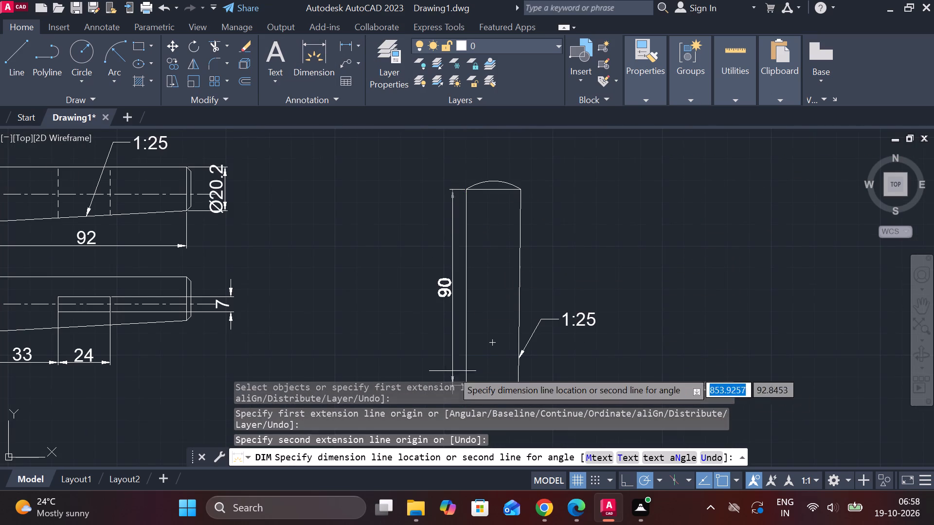
left_click(437, 324)
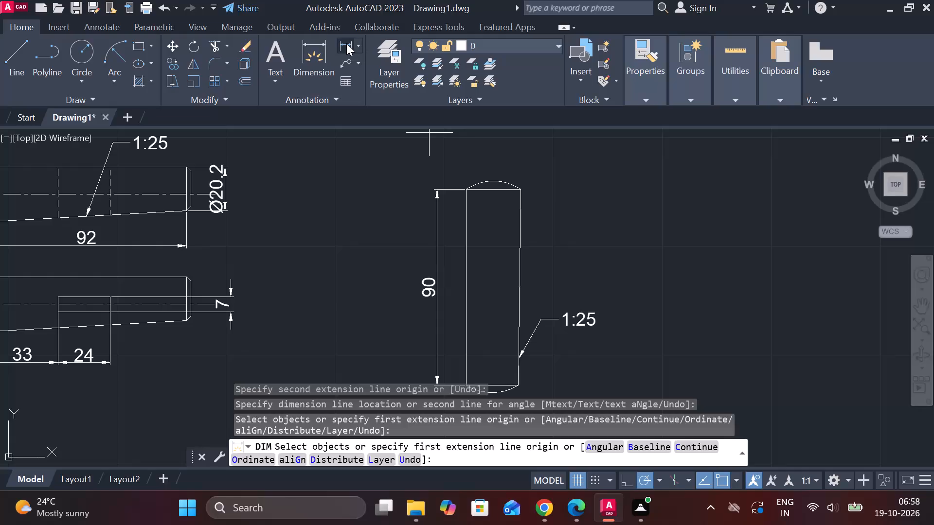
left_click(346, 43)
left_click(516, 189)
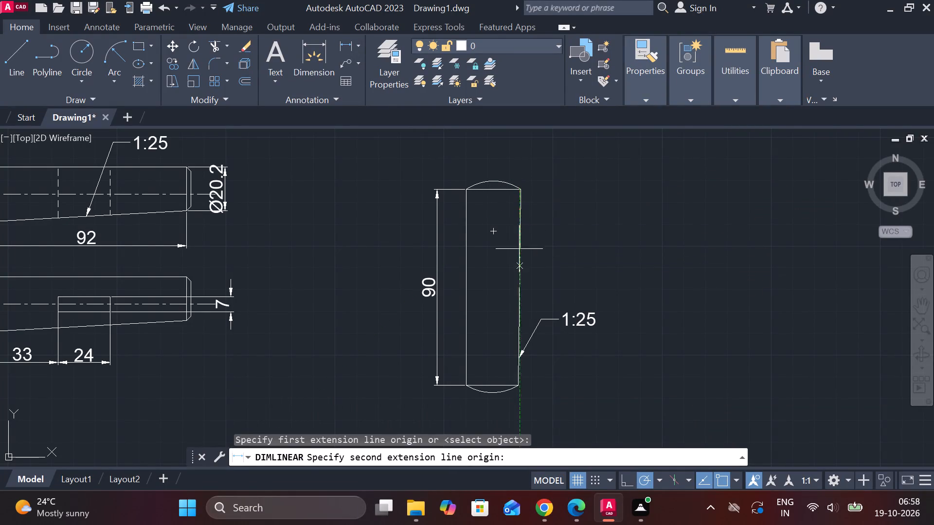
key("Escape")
Dimension the flat piece's width across its top edge, placing the dimension above the top arc.
left_click(316, 45)
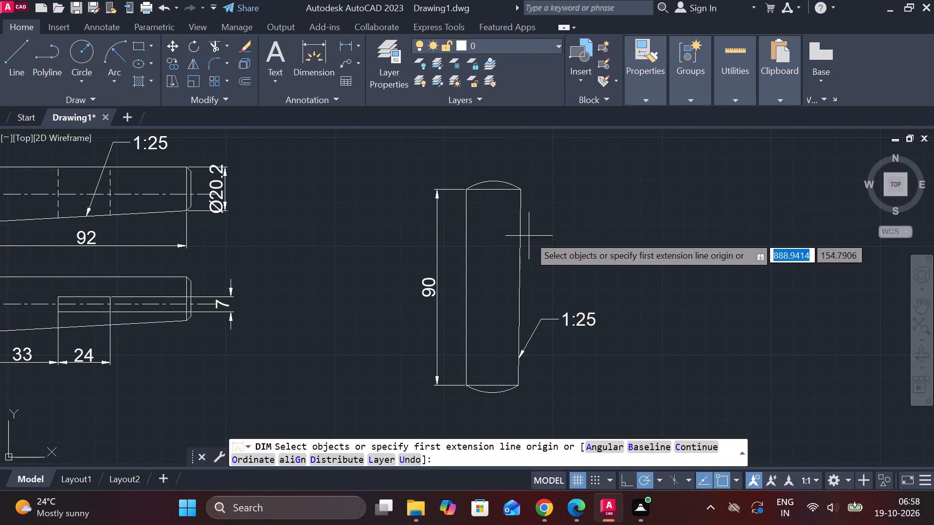
left_click(519, 196)
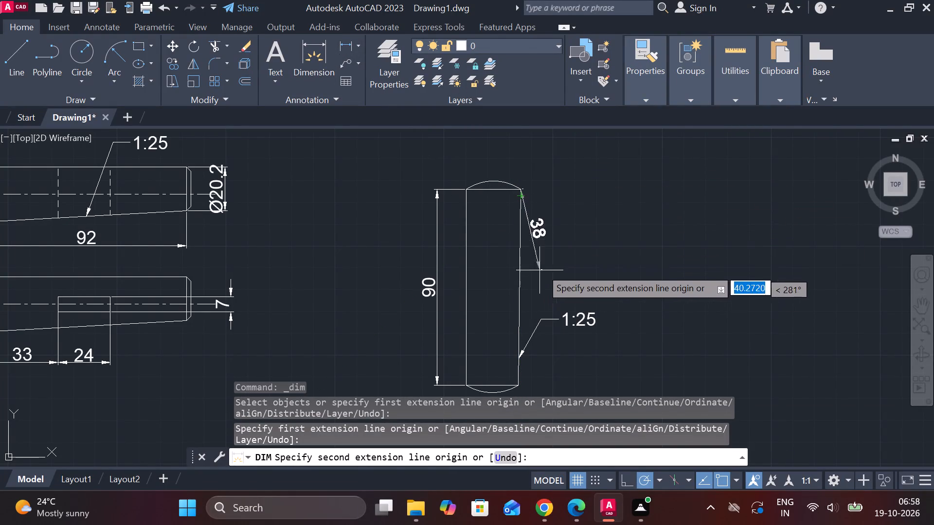
left_click(467, 190)
left_click(467, 155)
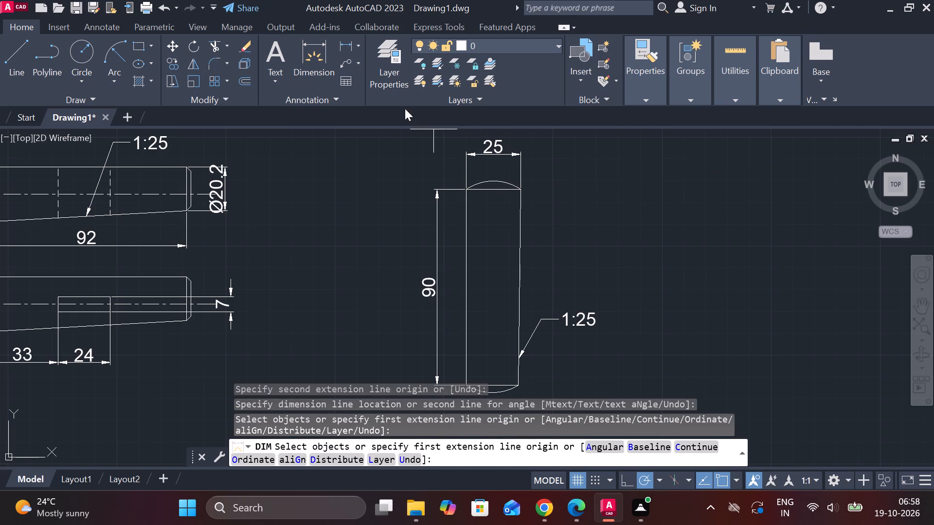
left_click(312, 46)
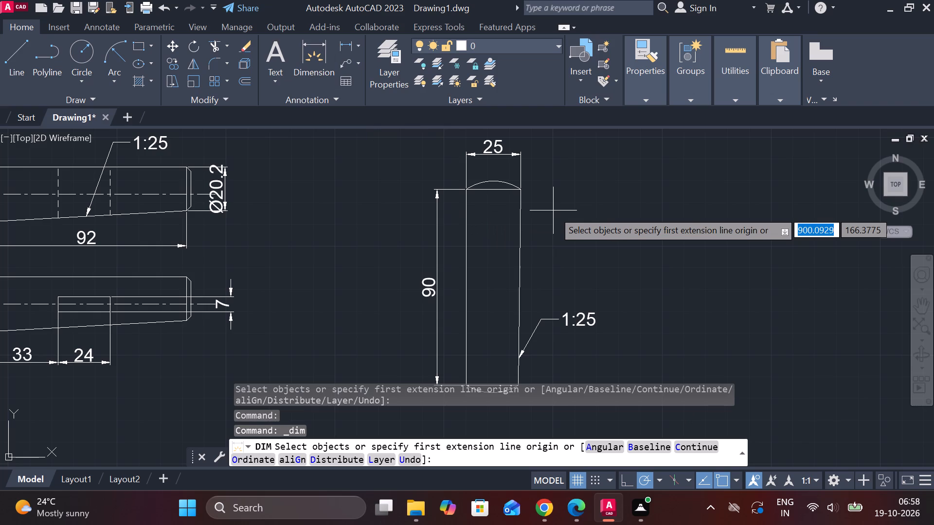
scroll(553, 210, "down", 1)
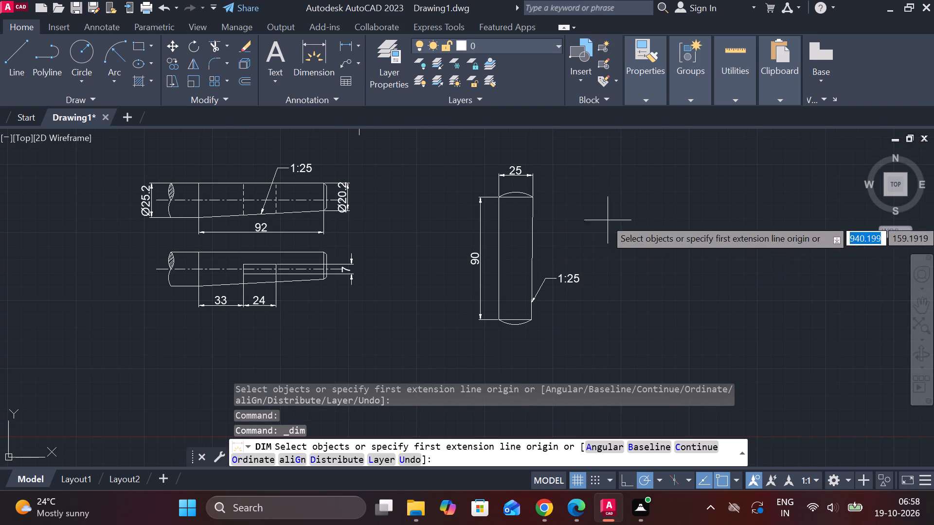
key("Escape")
Add a radius dimension to the flat piece's top arc, placing its text beyond the sloping side.
left_click(326, 51)
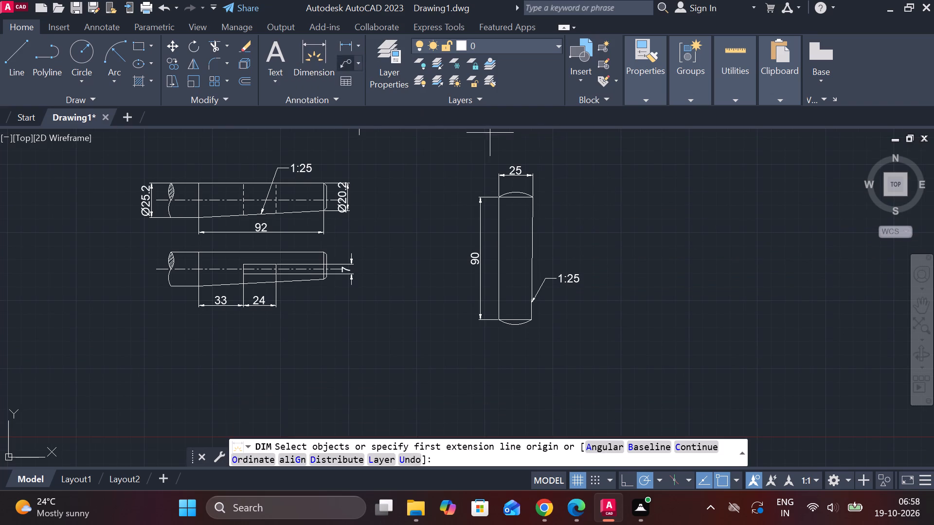
scroll(565, 161, "up", 2)
left_click(465, 245)
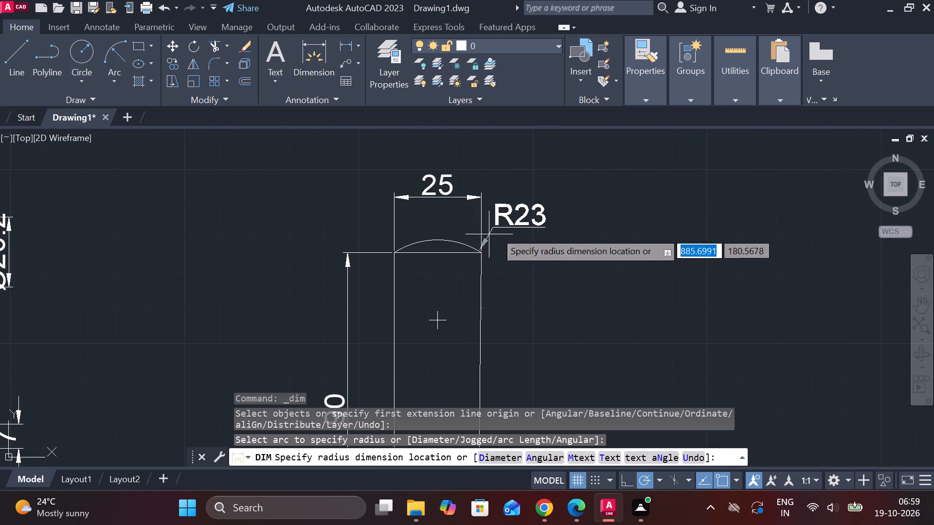
left_click(533, 253)
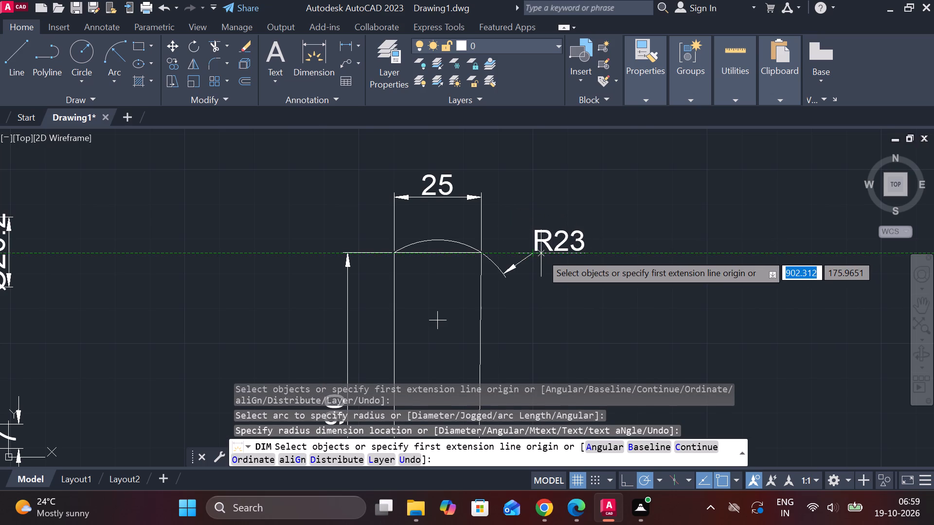
scroll(541, 255, "down", 1)
key("Escape")
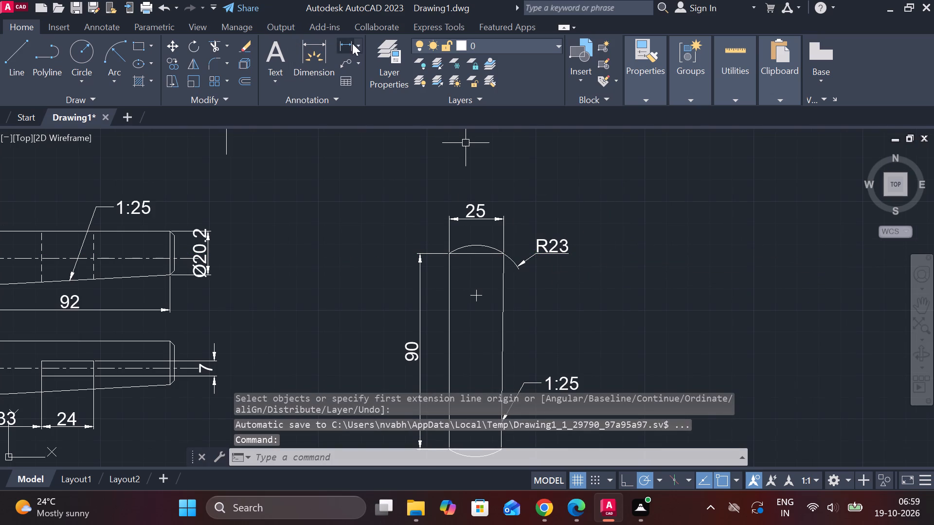
Draw a 25 by 7 rectangle from lines above the flat piece's 25 dimension, aligned with the piece's sides.
key("l")
key("Return")
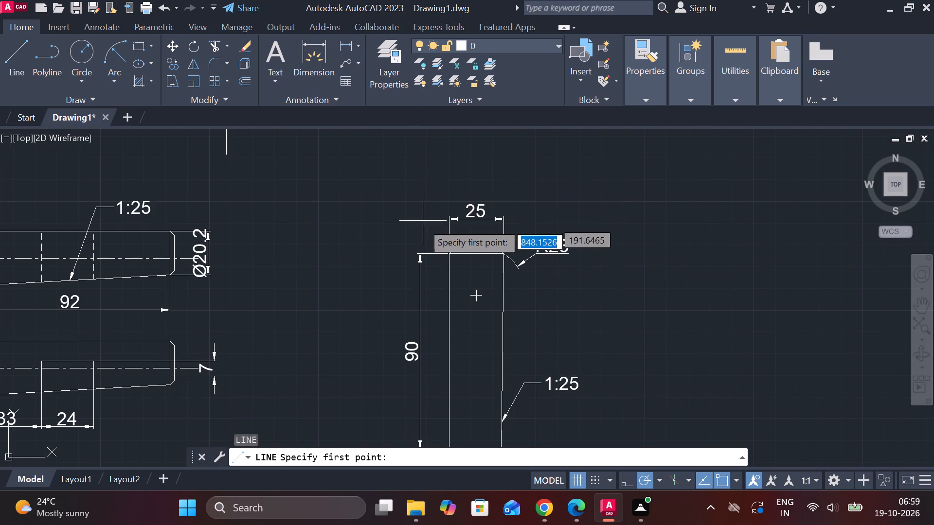
left_click(441, 186)
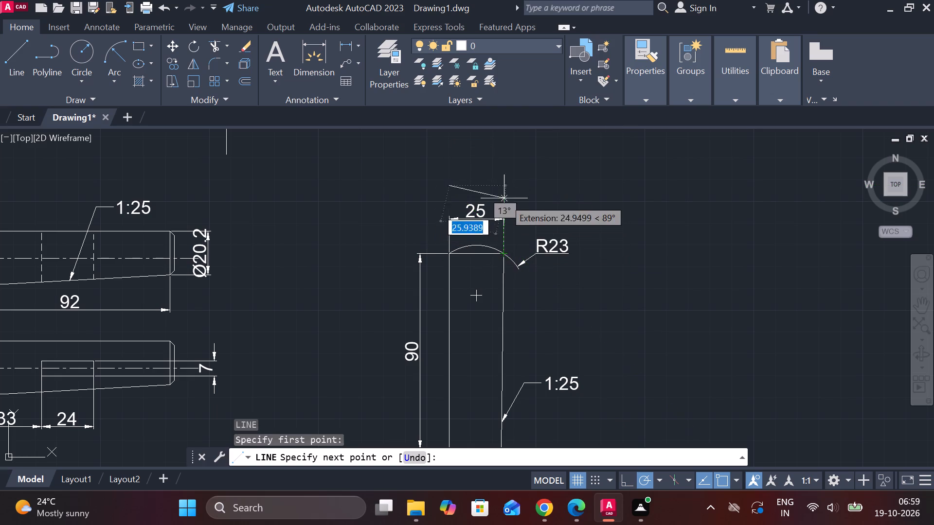
left_click(503, 184)
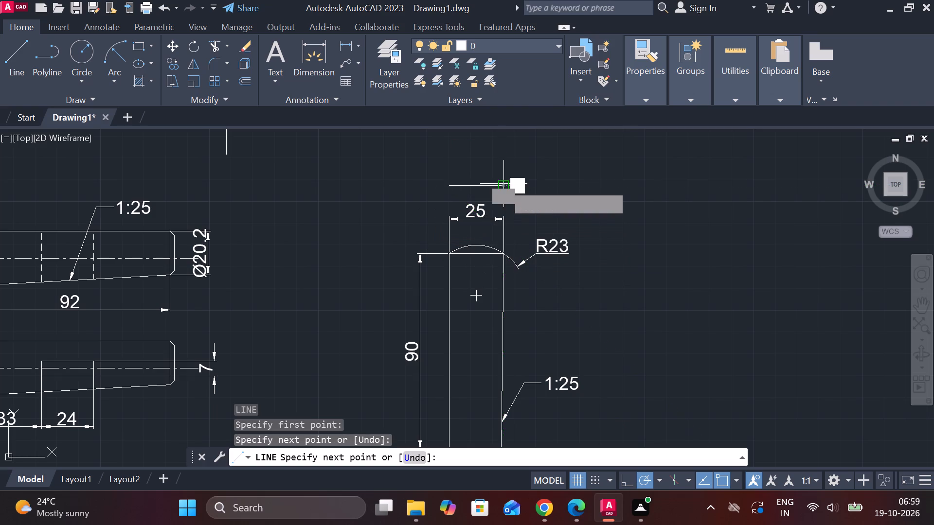
key("7")
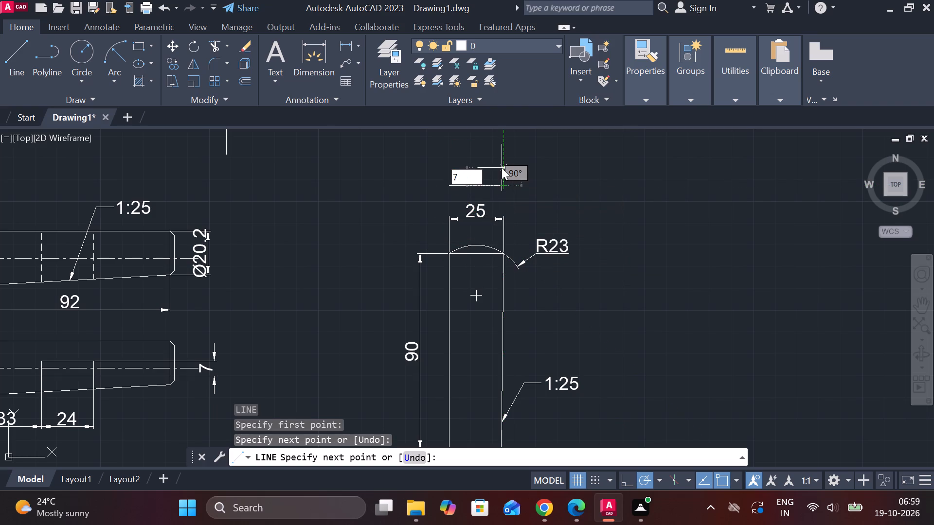
key("Return")
type("25")
key("space")
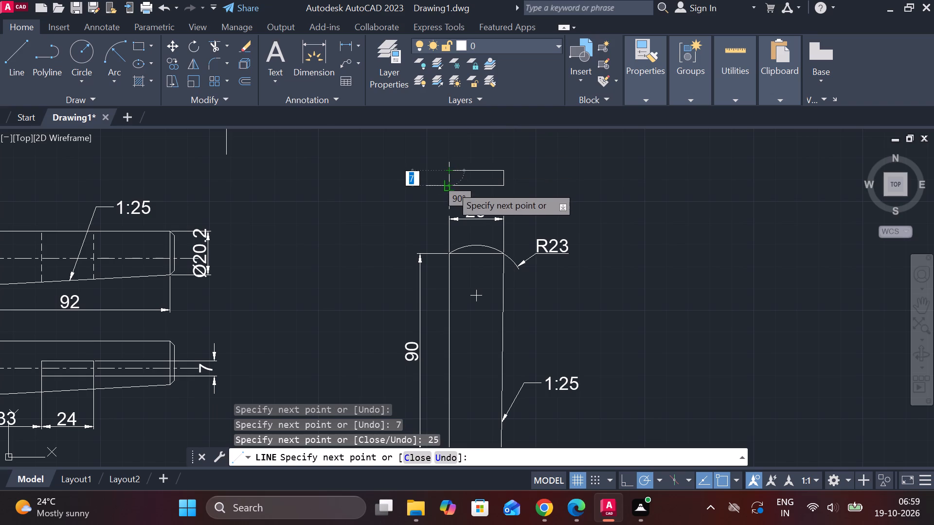
left_click(451, 186)
key("Escape")
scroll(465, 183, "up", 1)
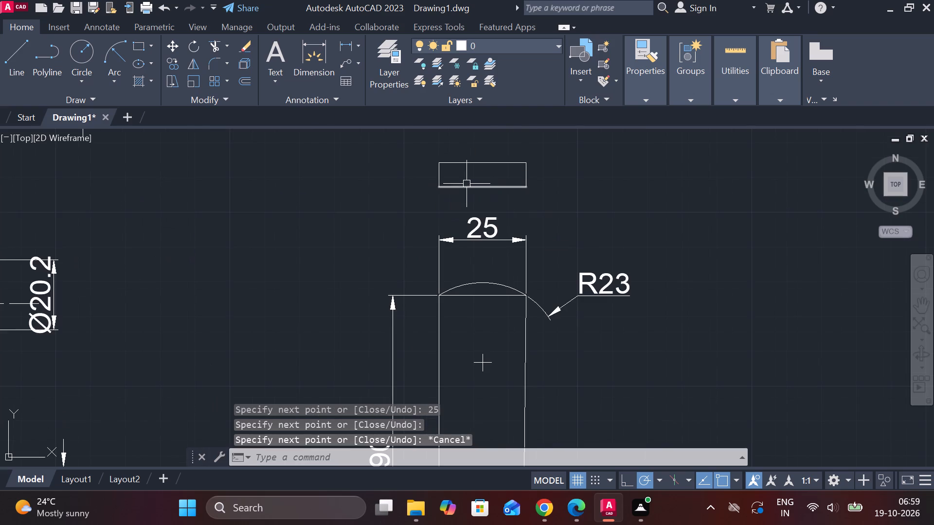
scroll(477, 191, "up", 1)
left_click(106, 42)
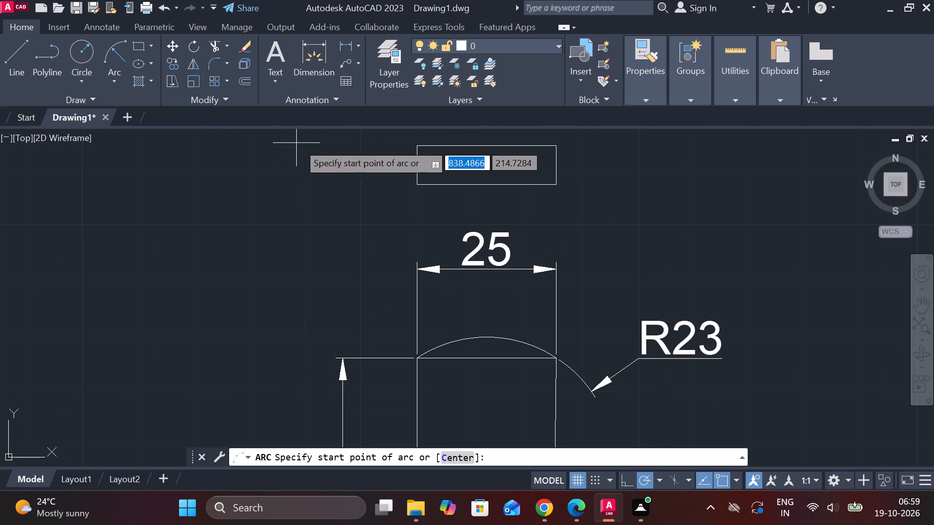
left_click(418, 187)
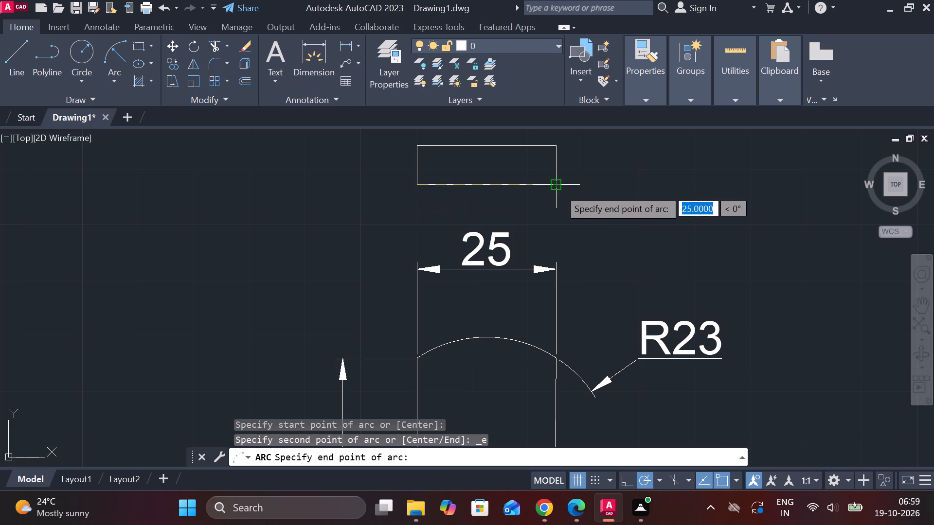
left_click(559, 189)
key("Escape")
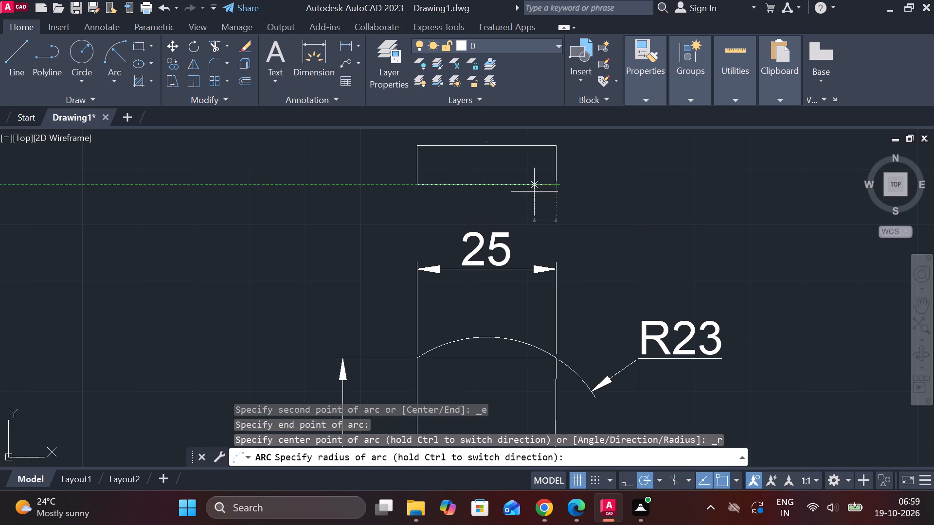
Draw a shallow three-point arc through the rectangle's two bottom corners, bulging inward and running past the left corner.
key("space")
left_click(560, 184)
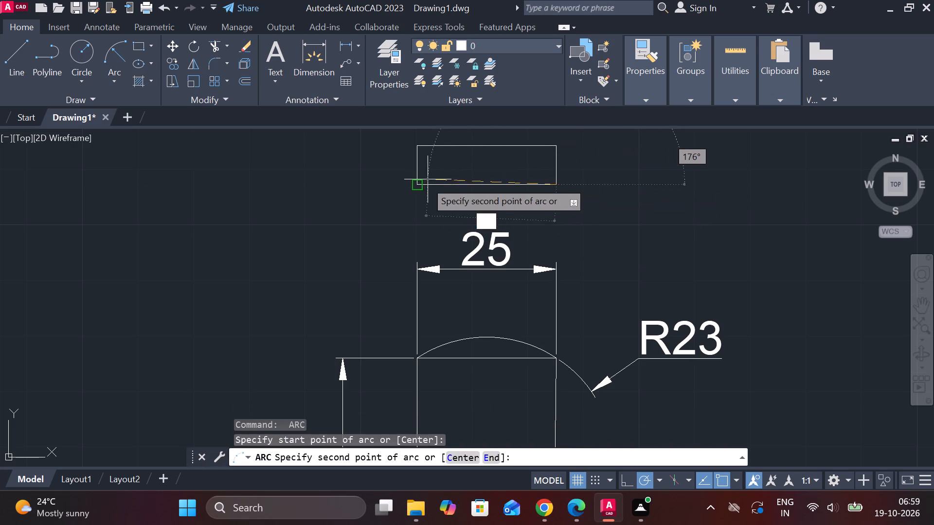
left_click(417, 183)
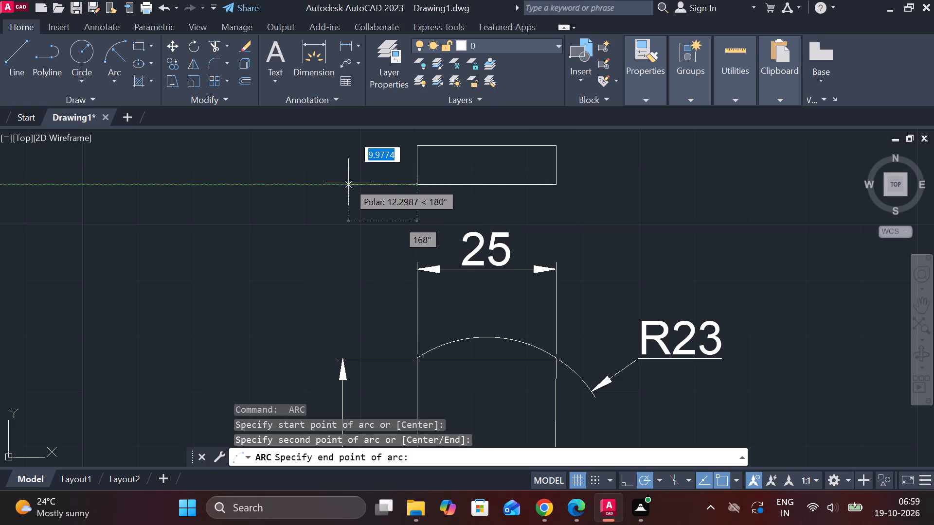
left_click(349, 215)
key("Escape")
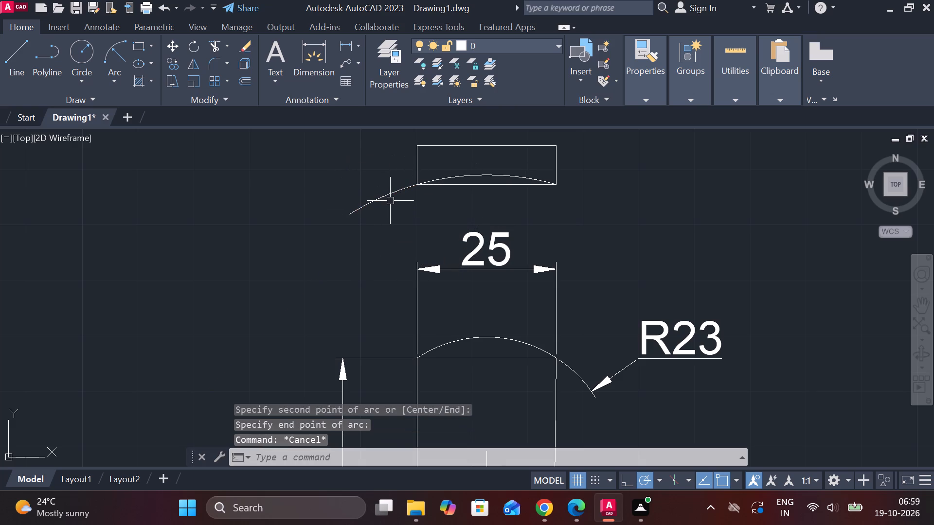
Trim off the arc's tail that extends outside the rectangle's left corner.
type("tr")
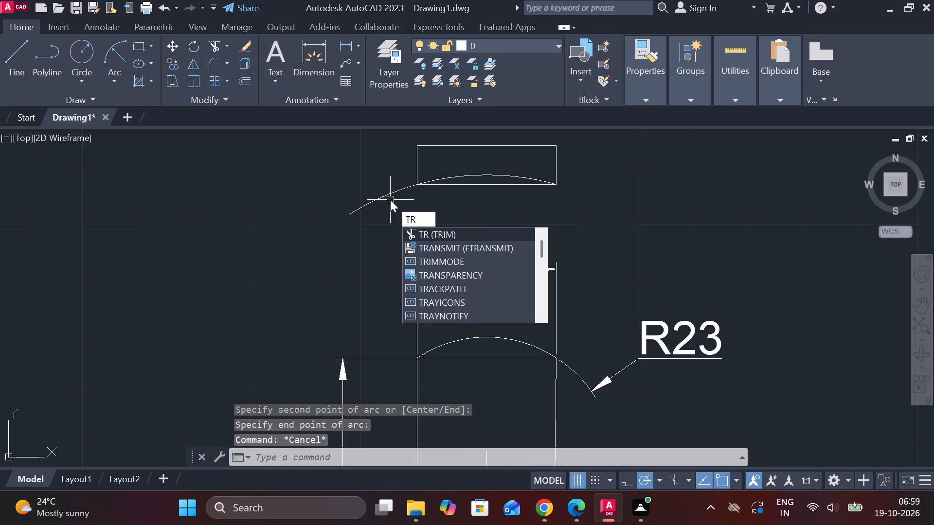
key("space")
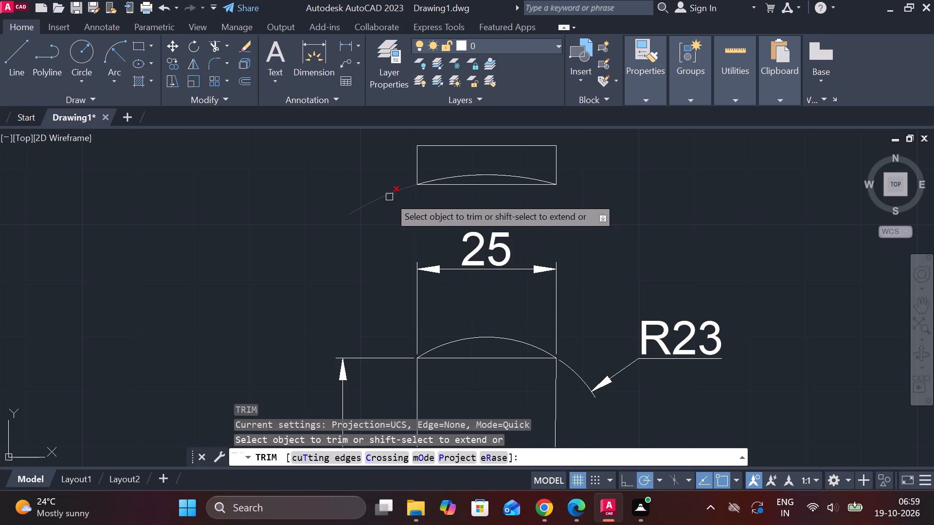
left_click(389, 197)
middle_click_drag(421, 198, 385, 253)
key("Escape")
Mirror the arc about the rectangle's horizontal mid-height line, keeping the original arc.
left_click(488, 231)
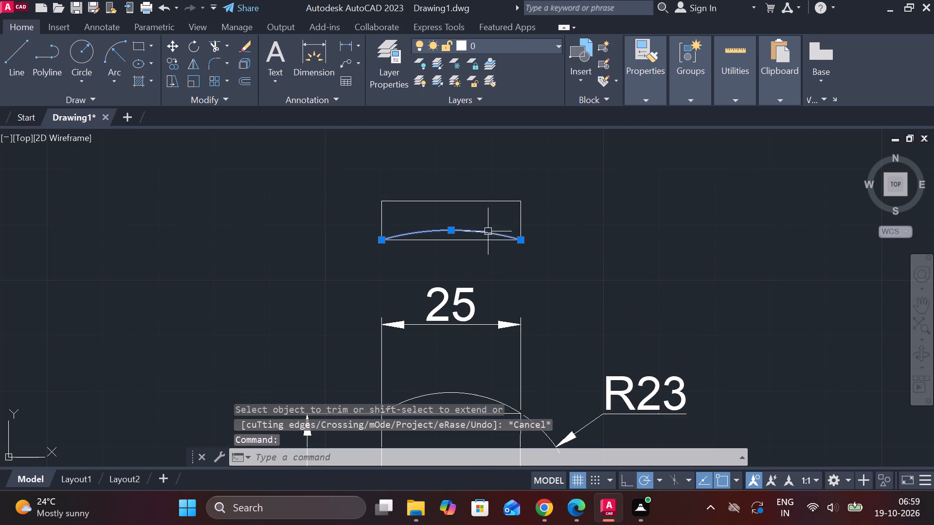
type("mi")
key("Return")
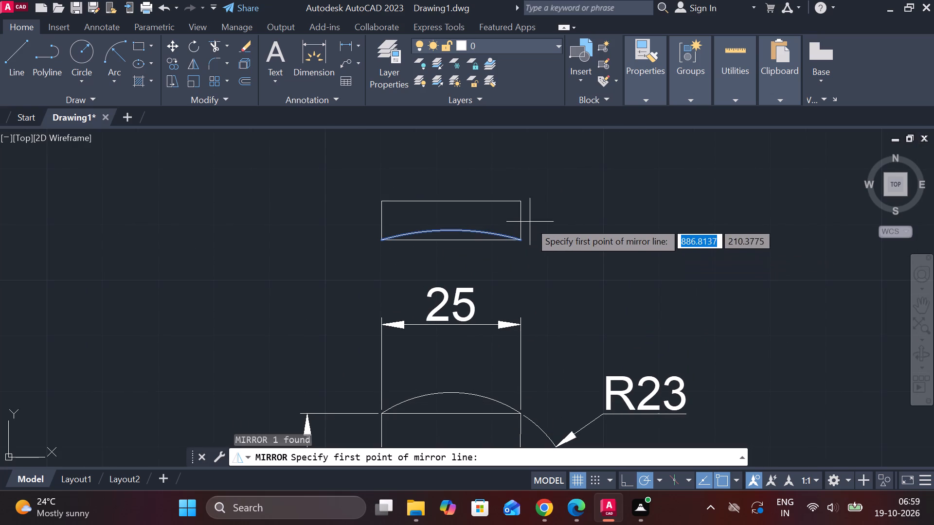
left_click(527, 218)
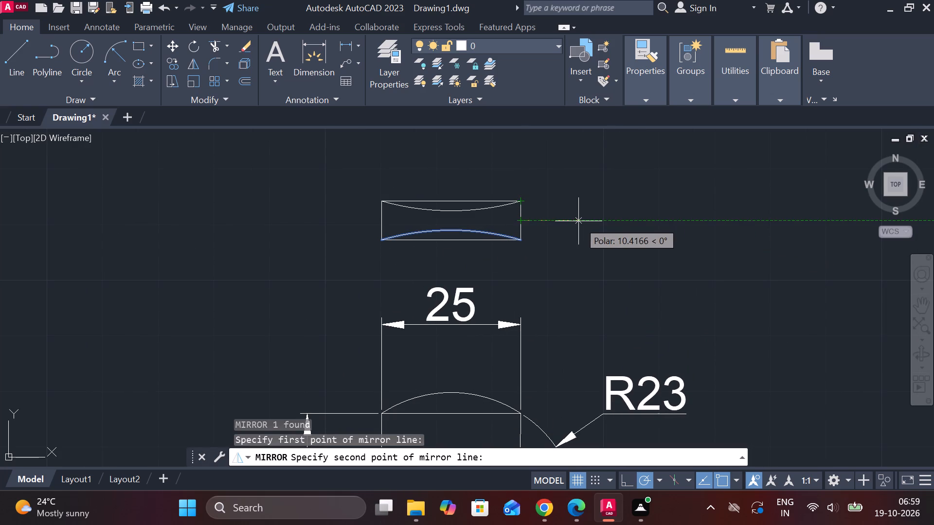
left_click(578, 221)
left_click_drag(608, 279, 578, 221)
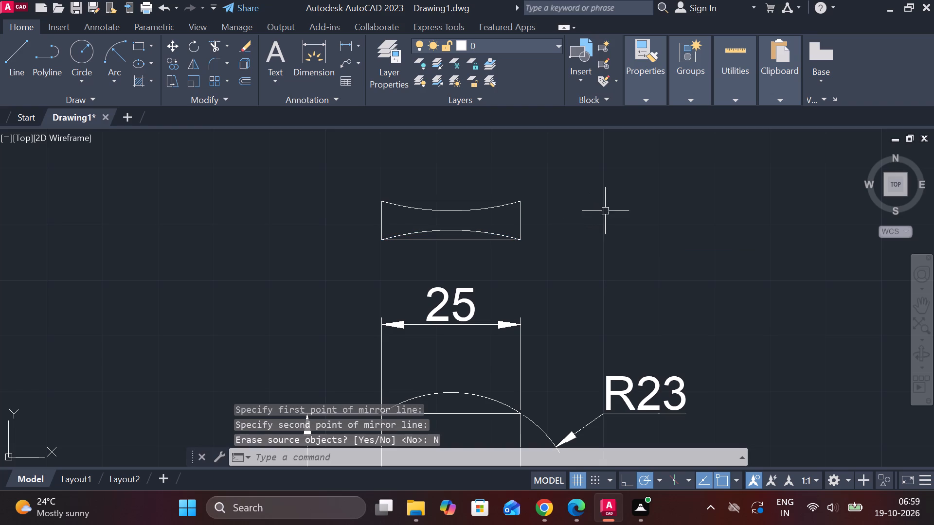
Dimension the small rectangular view's height, placing the dimension outside its right side.
left_click(313, 45)
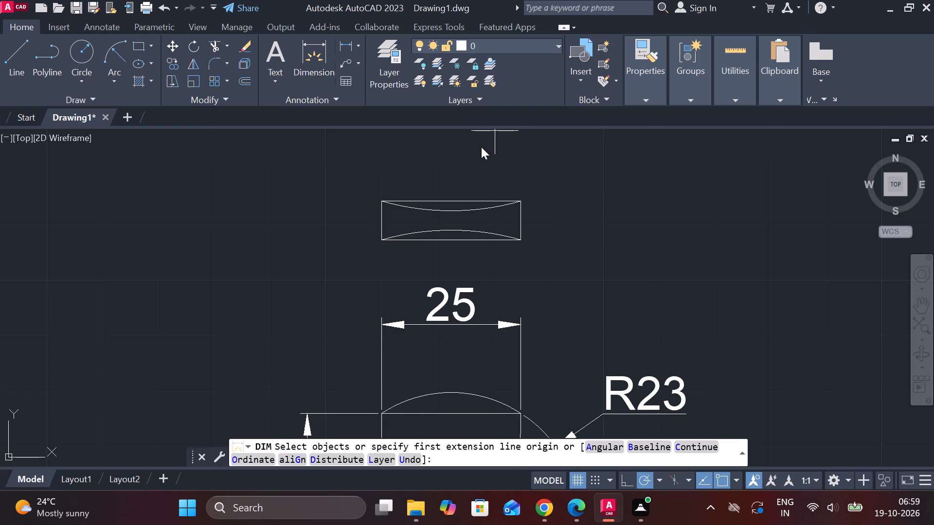
left_click(521, 204)
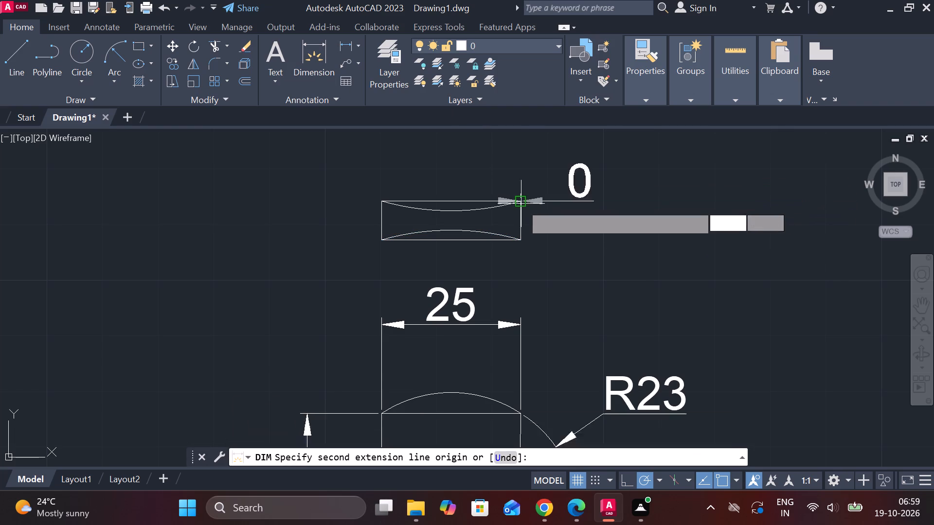
left_click(518, 241)
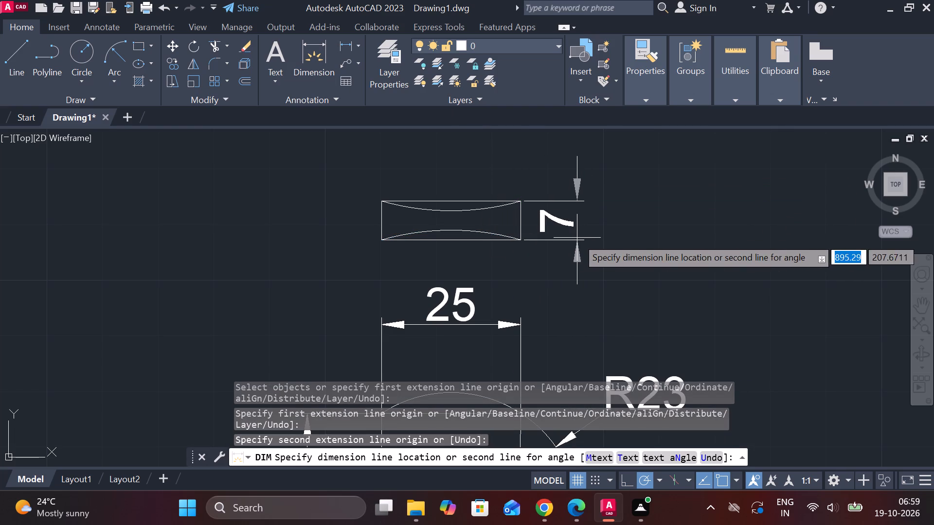
left_click(577, 238)
scroll(612, 236, "down", 1)
scroll(672, 257, "down", 1)
middle_click_drag(676, 257, 611, 147)
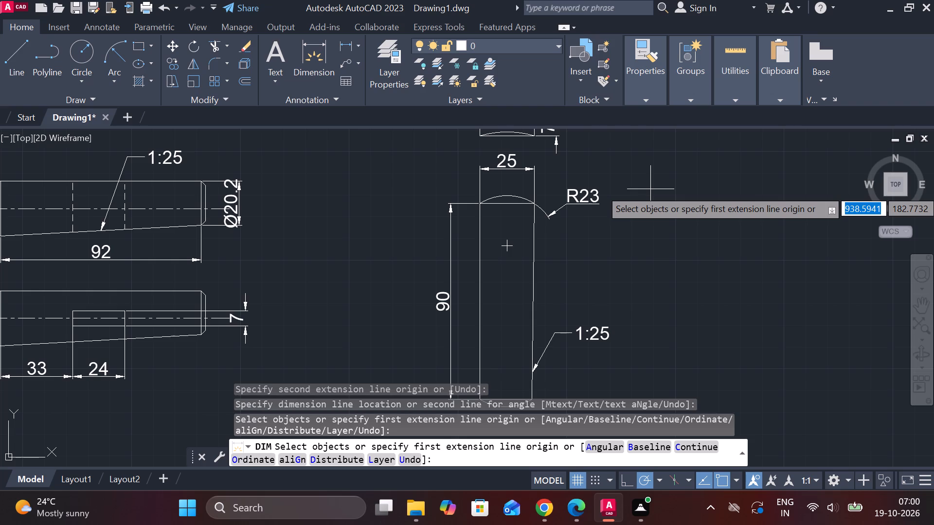
key("Escape")
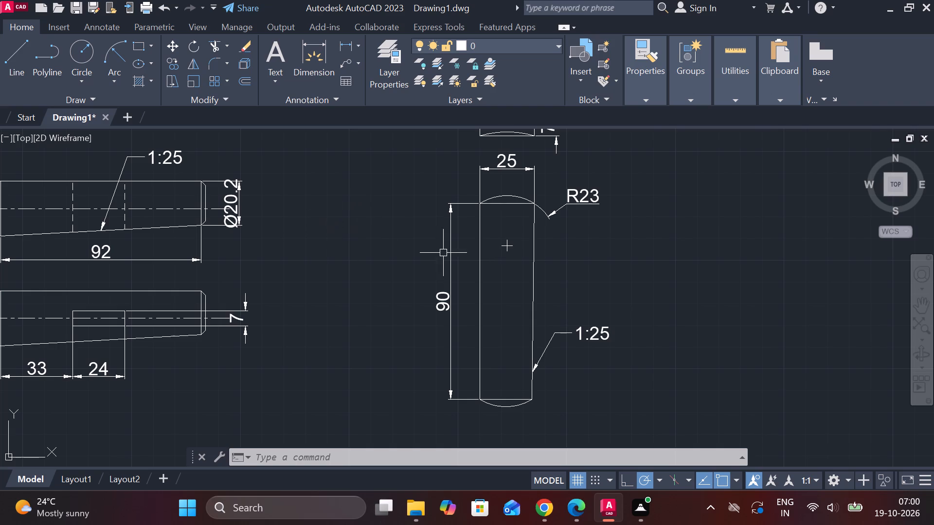
Review the dimensioned views of the fork, the tapered rod and the flat piece.
scroll(395, 274, "down", 2)
scroll(133, 251, "up", 1)
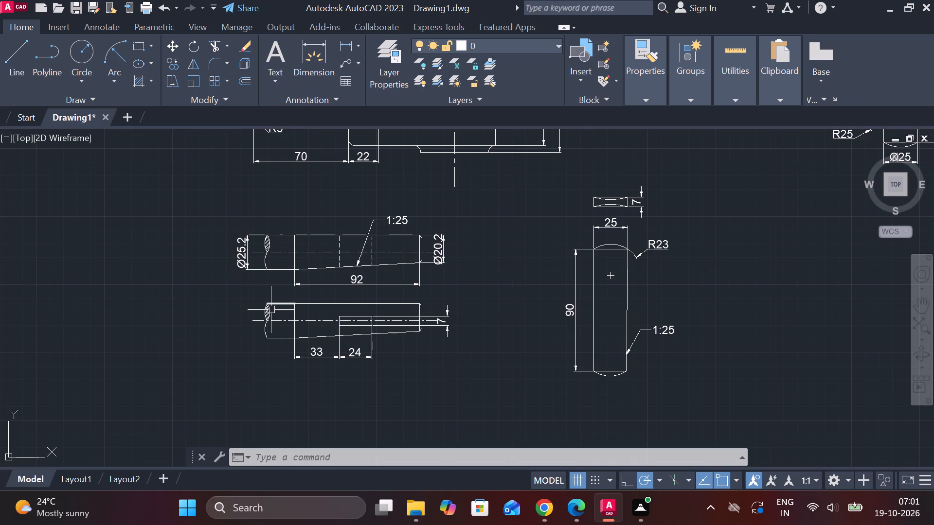
scroll(271, 310, "up", 1)
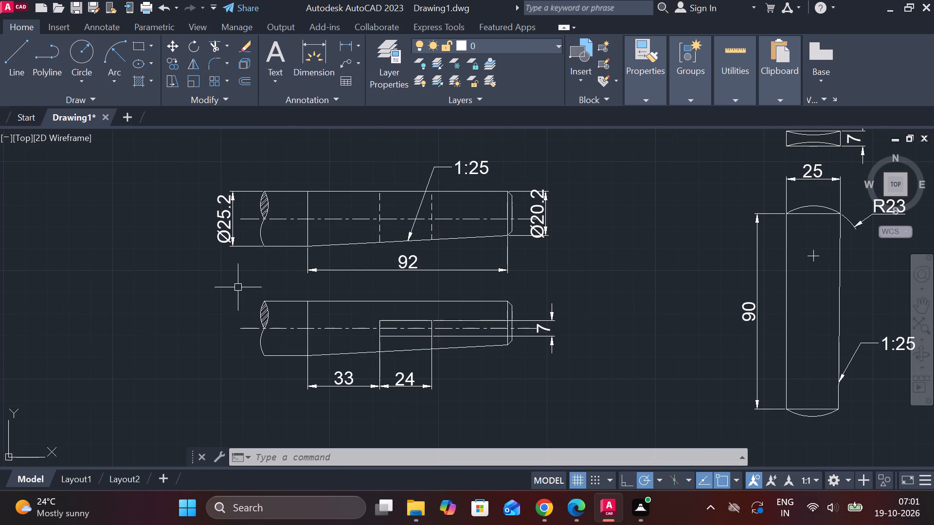
scroll(235, 286, "down", 3)
scroll(257, 192, "up", 2)
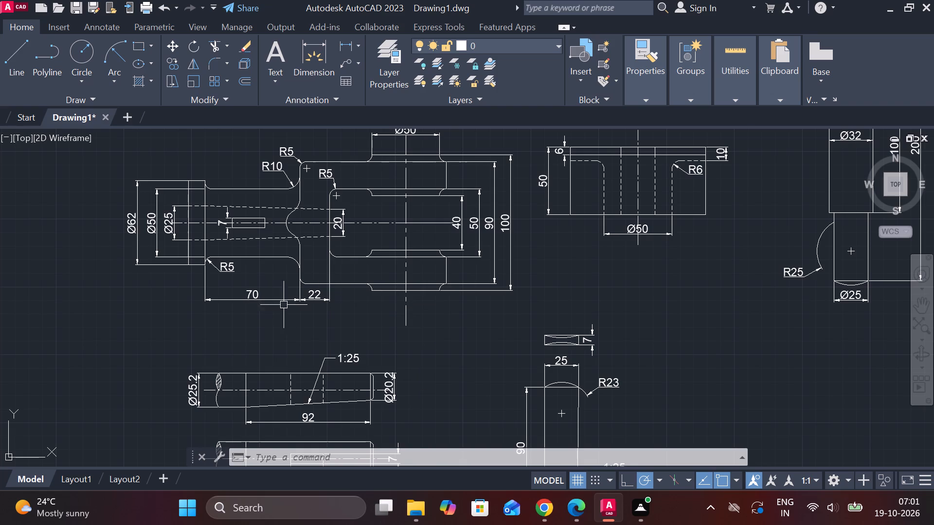
middle_click_drag(291, 306, 341, 280)
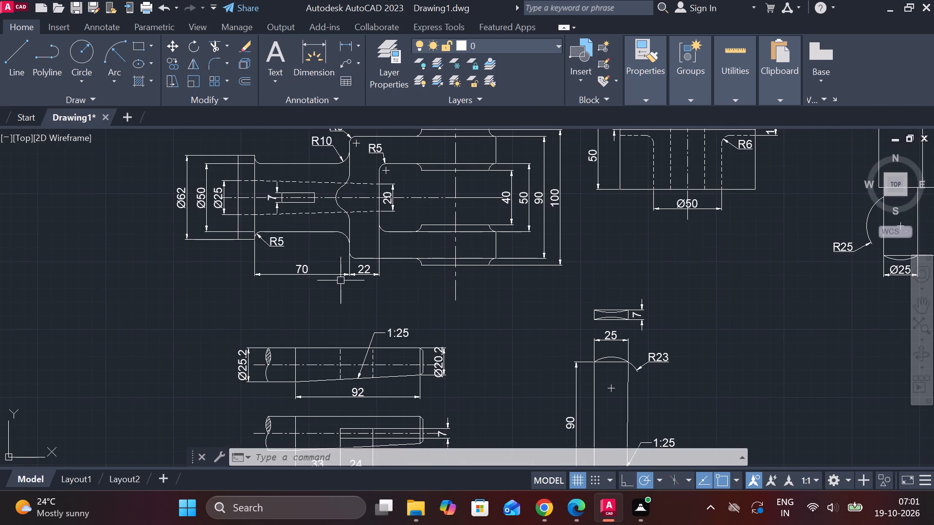
scroll(341, 280, "down", 1)
scroll(345, 380, "up", 1)
middle_click_drag(348, 383, 361, 322)
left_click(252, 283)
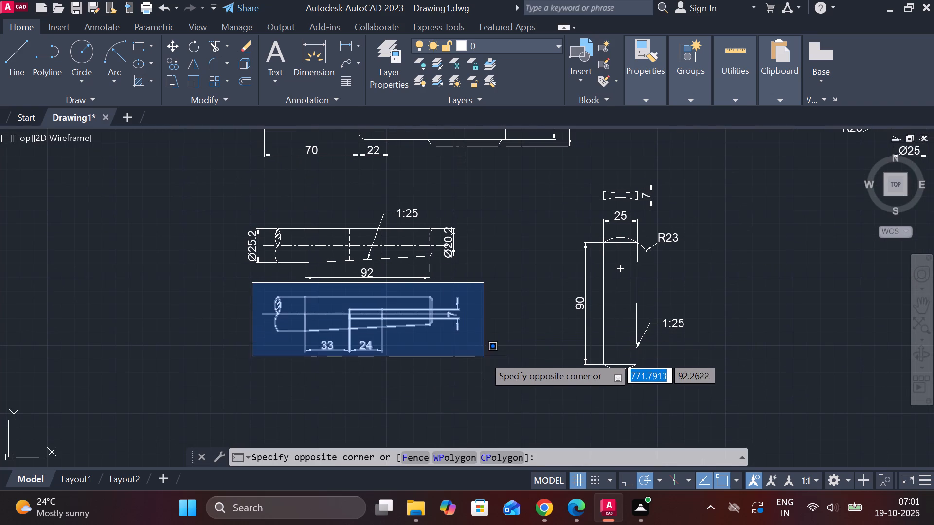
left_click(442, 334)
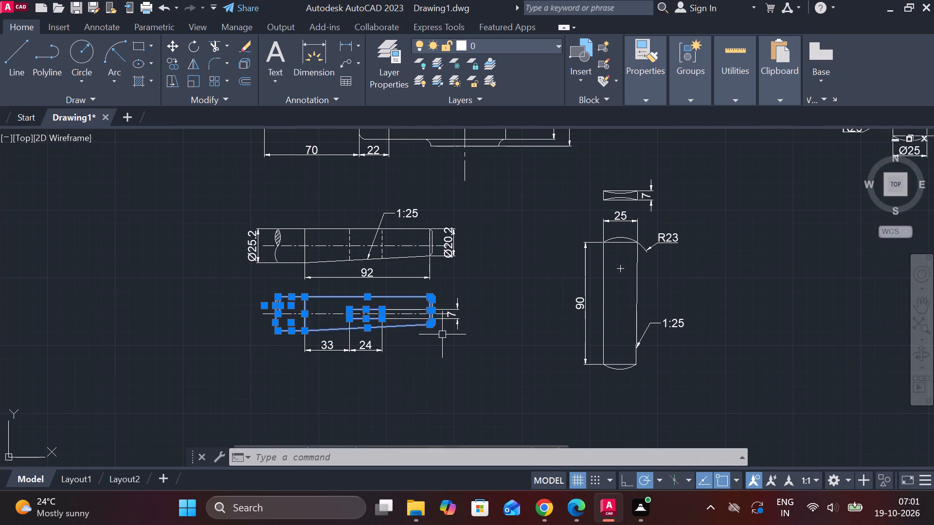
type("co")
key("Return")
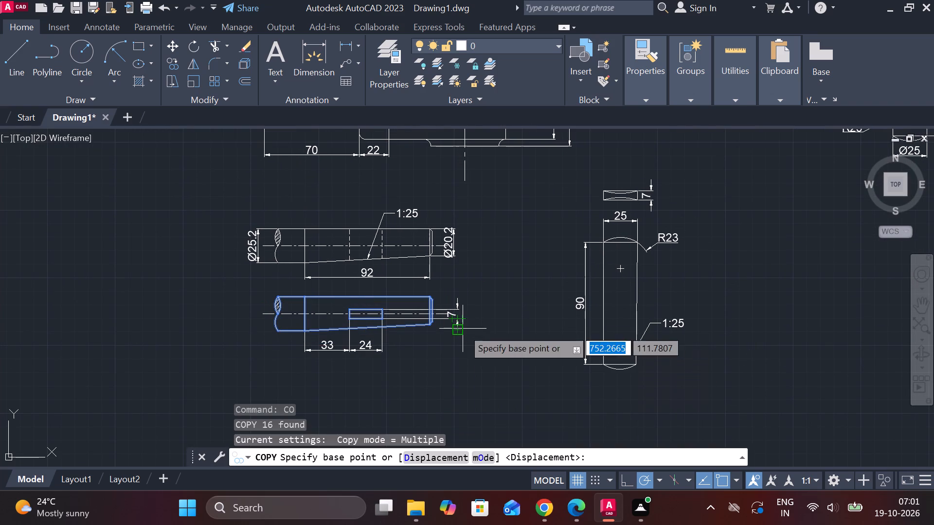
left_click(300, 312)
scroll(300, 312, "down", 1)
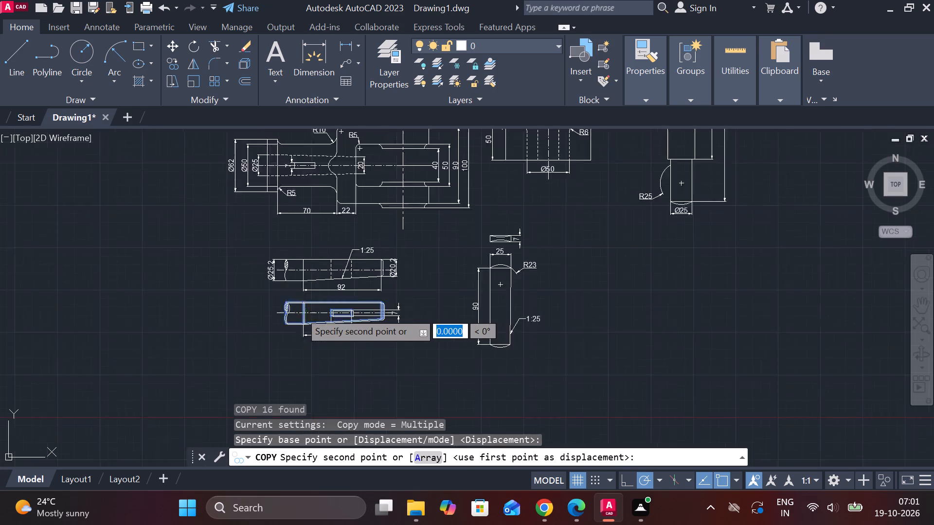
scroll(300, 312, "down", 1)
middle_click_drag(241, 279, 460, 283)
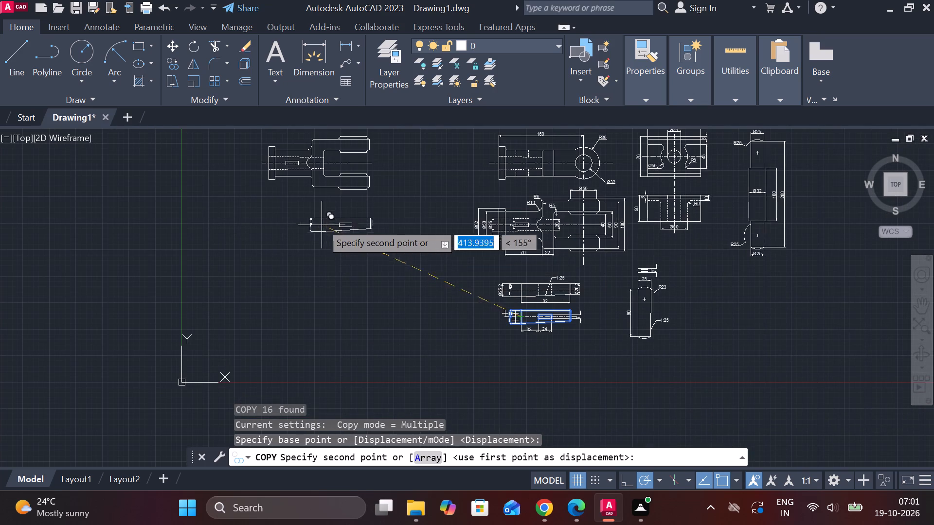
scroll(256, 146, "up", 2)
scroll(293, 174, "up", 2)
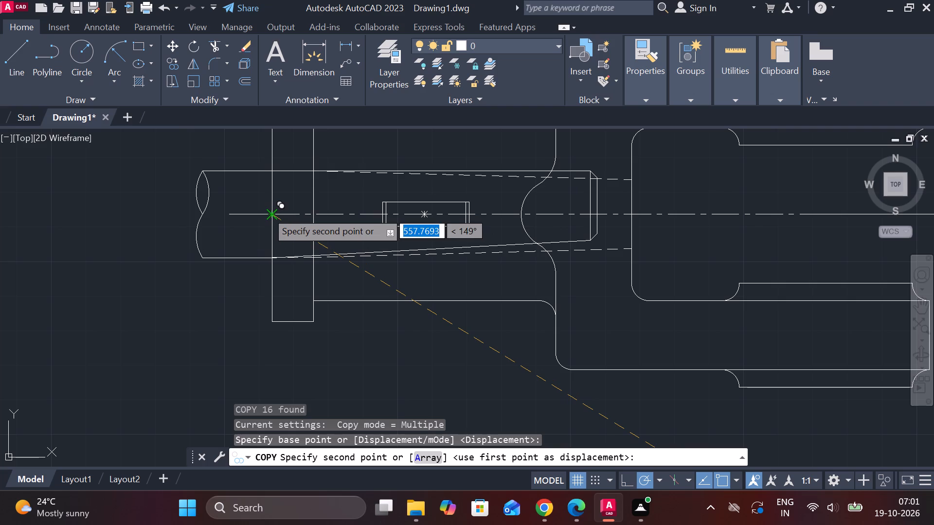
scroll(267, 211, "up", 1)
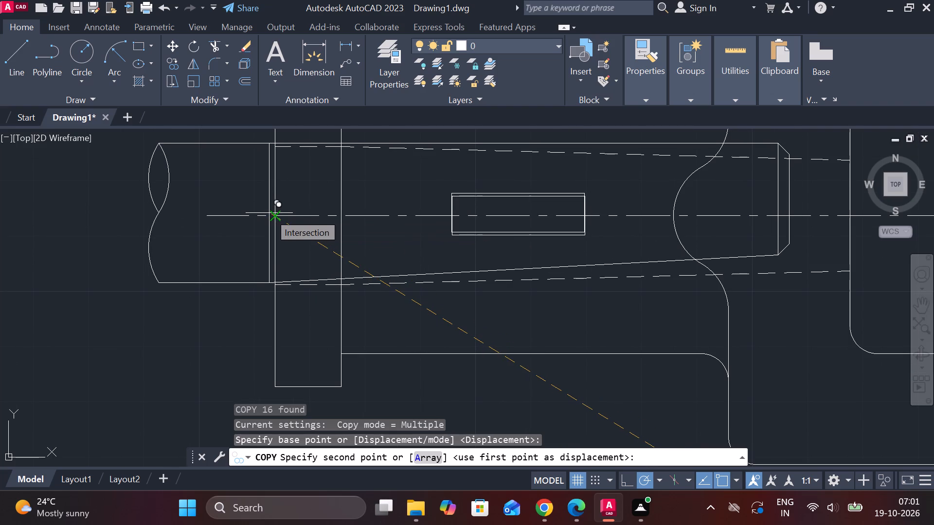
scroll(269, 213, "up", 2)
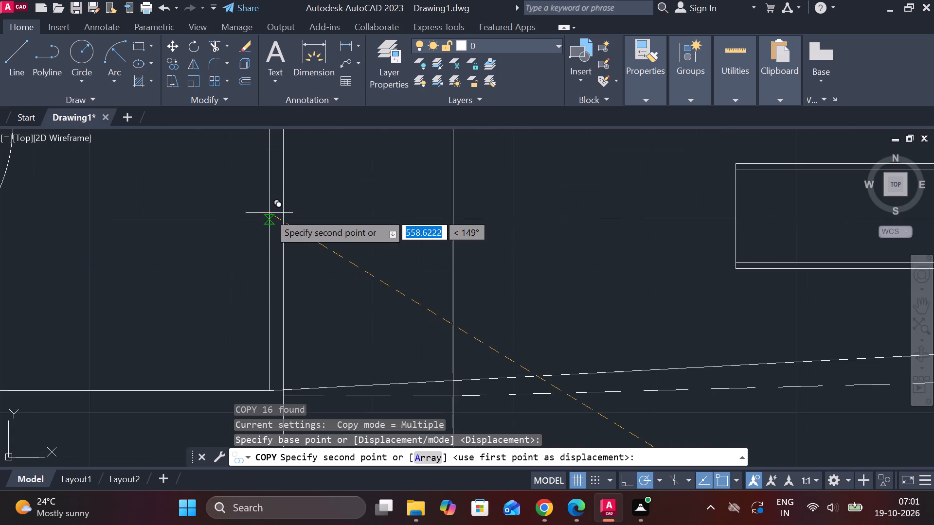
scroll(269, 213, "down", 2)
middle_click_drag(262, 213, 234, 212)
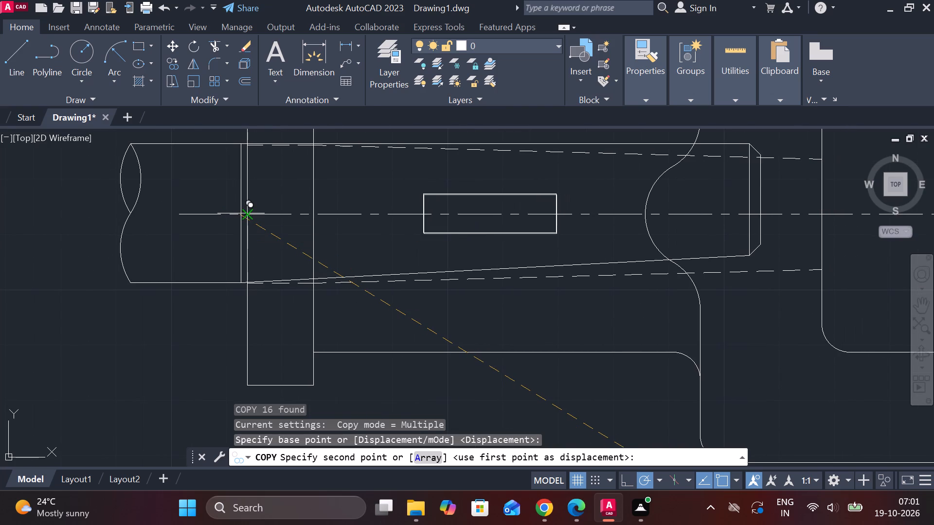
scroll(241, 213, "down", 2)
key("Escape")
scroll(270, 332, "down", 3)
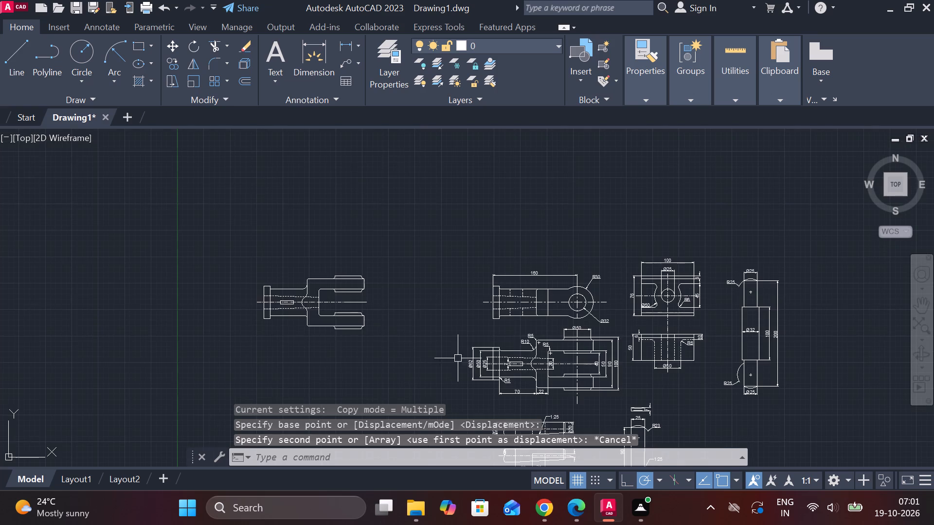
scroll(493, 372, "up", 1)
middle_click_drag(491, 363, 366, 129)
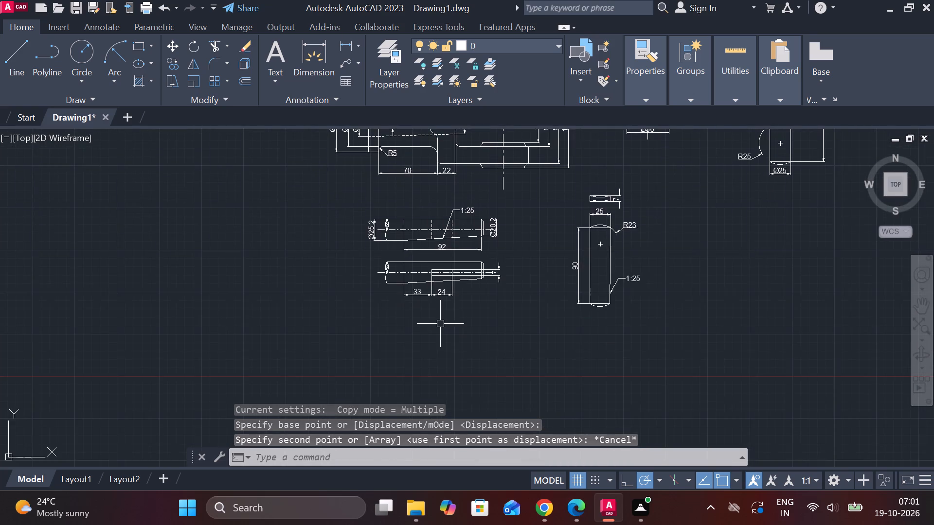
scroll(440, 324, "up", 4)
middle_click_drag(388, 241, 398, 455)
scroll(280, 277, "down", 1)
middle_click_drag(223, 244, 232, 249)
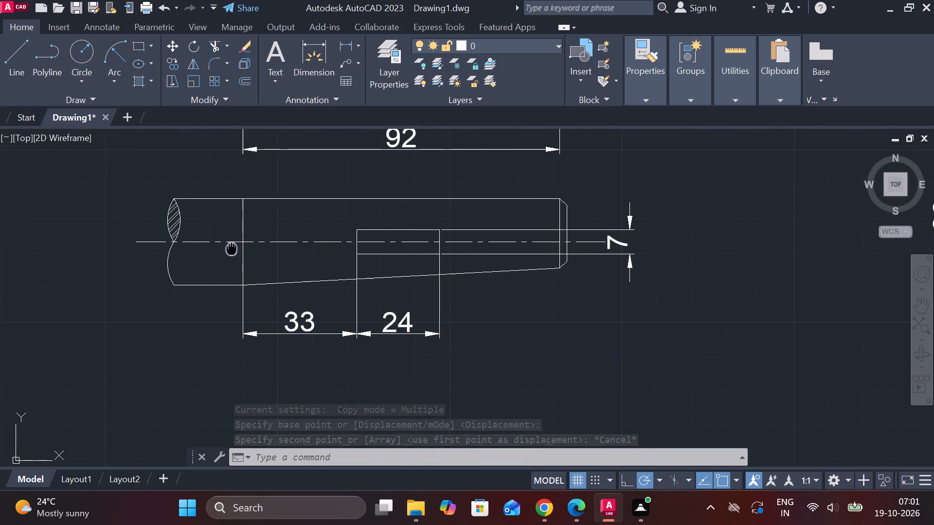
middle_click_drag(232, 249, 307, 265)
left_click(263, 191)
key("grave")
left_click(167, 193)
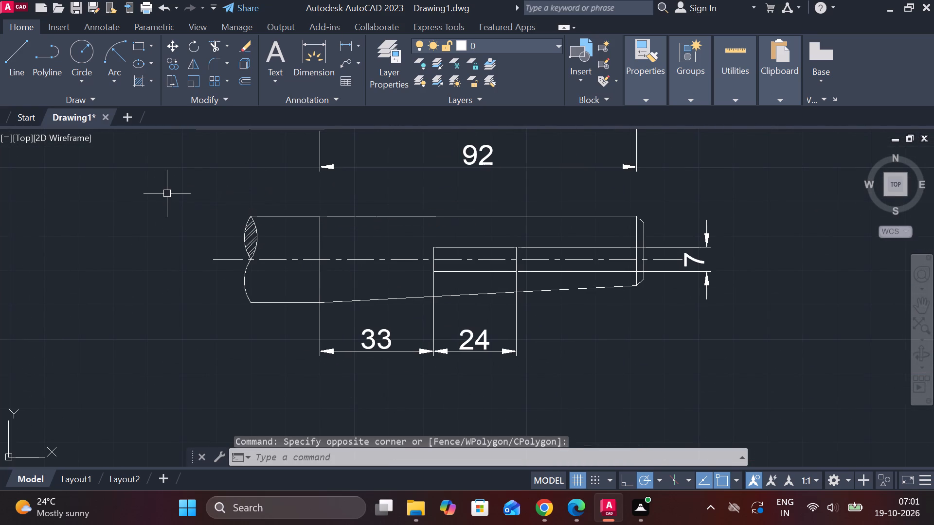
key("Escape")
Copy the lower tapered rod view without its dimensions into the undimensioned fork view, matching the slots' left edges on the centreline.
left_click_drag(196, 196, 202, 196)
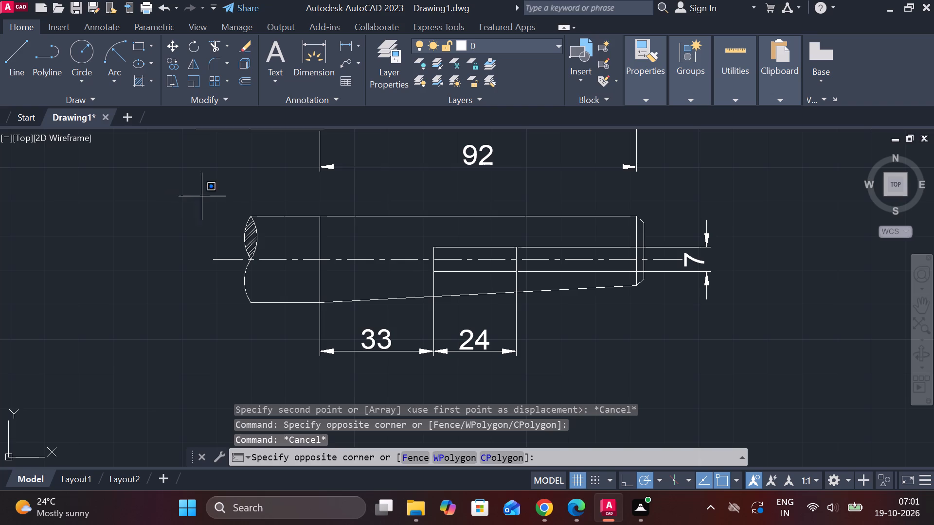
left_click_drag(202, 196, 204, 197)
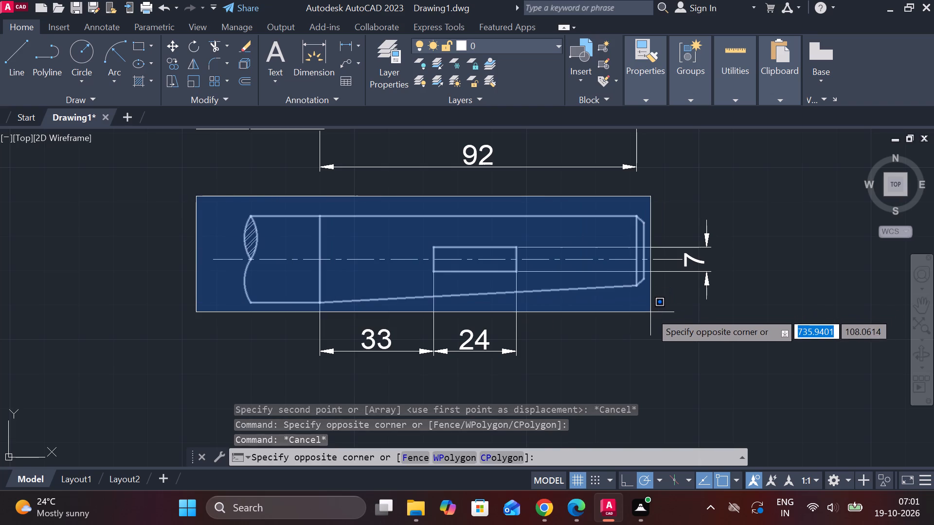
left_click(650, 309)
type("co")
key("Return")
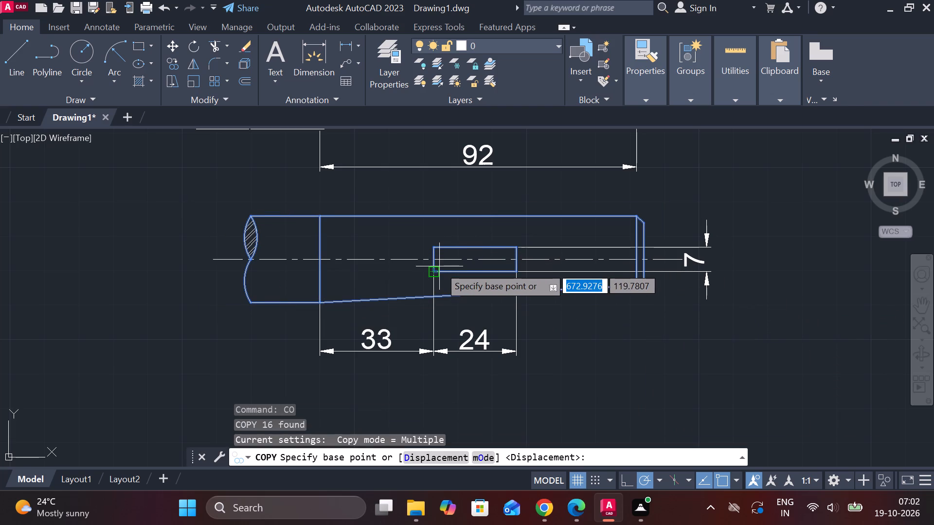
left_click(434, 259)
scroll(434, 259, "down", 4)
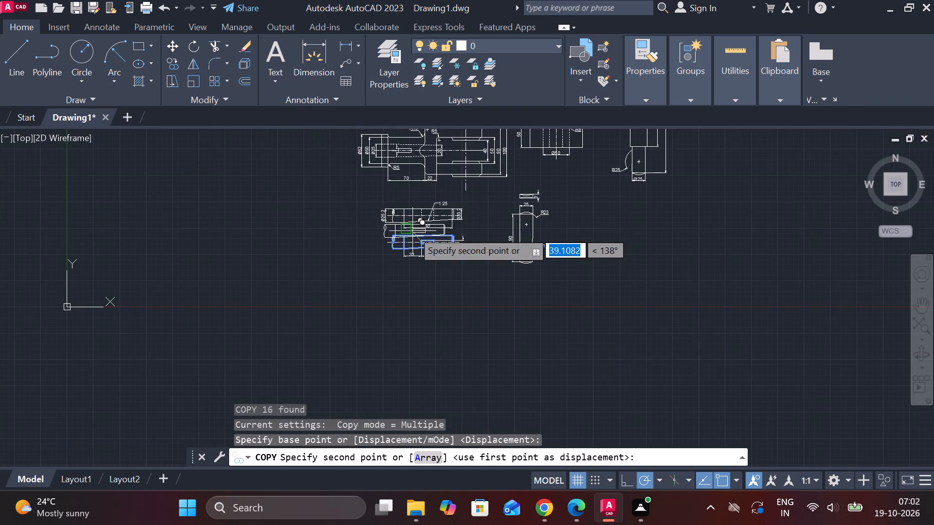
middle_click_drag(294, 194, 458, 294)
scroll(339, 207, "up", 3)
middle_click_drag(365, 198, 382, 317)
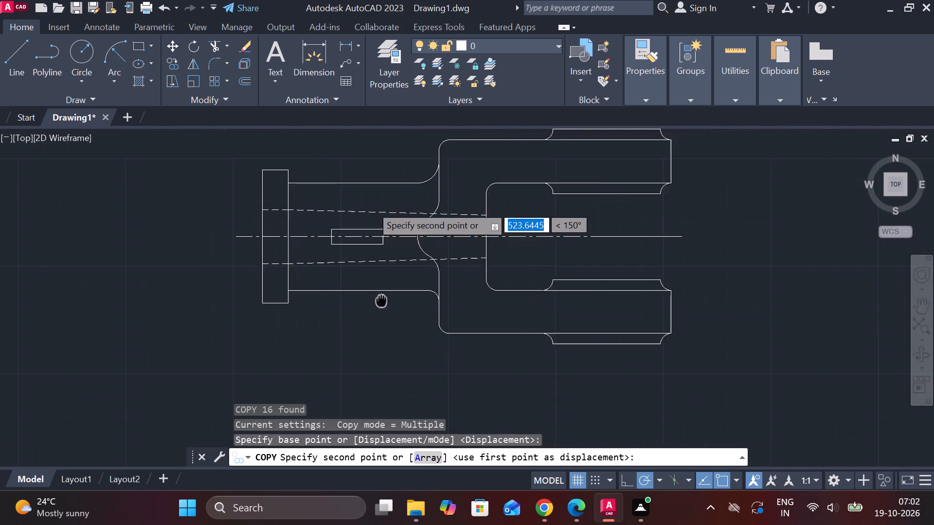
middle_click_drag(382, 317, 382, 326)
scroll(372, 249, "up", 2)
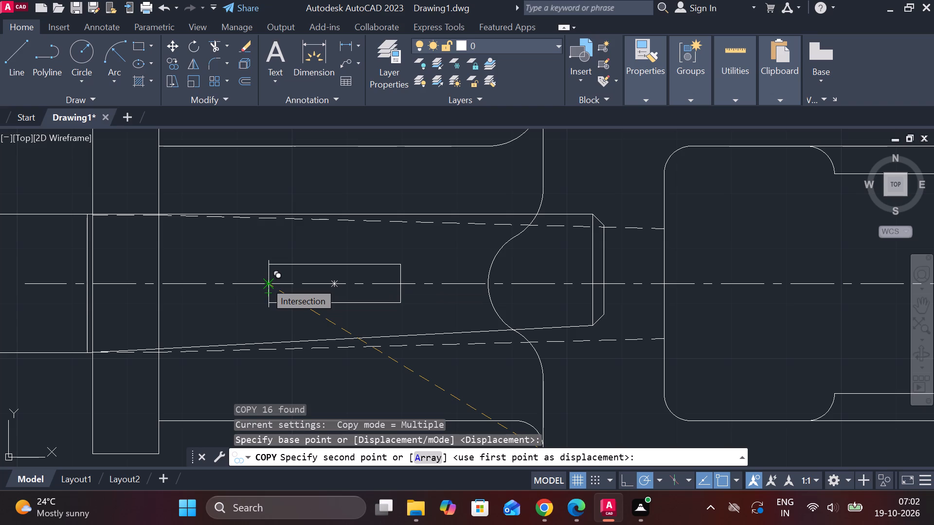
left_click(265, 281)
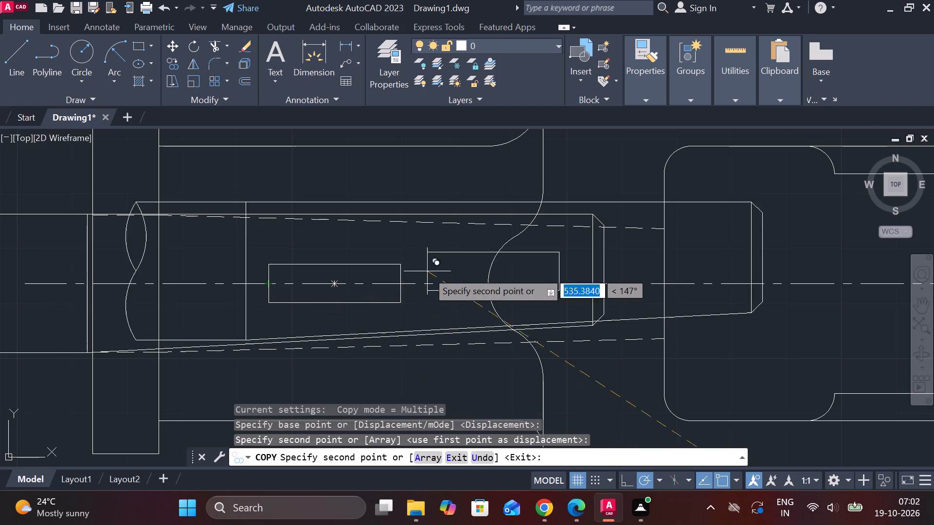
scroll(427, 271, "down", 3)
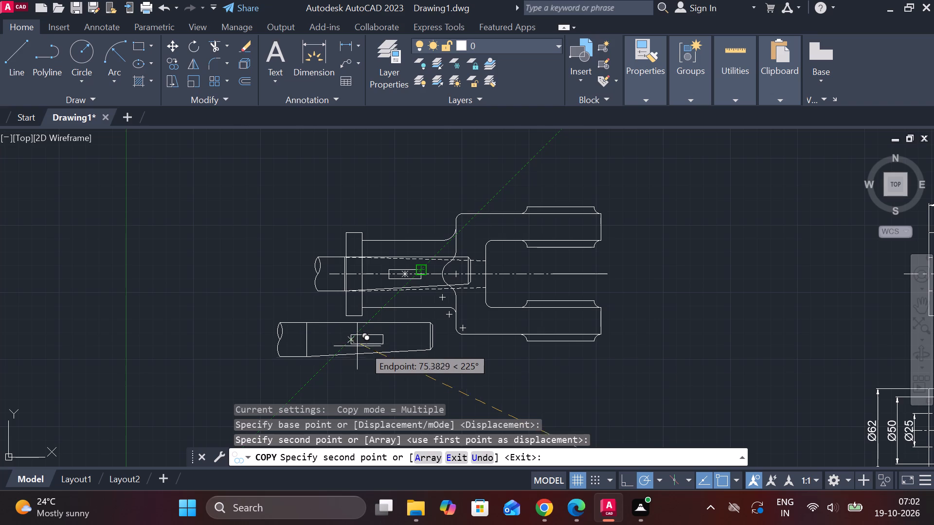
key("Escape")
Stretch the fork end of the upper dashed bore line up the inner wall, level with the rod's top edge.
scroll(489, 262, "up", 1)
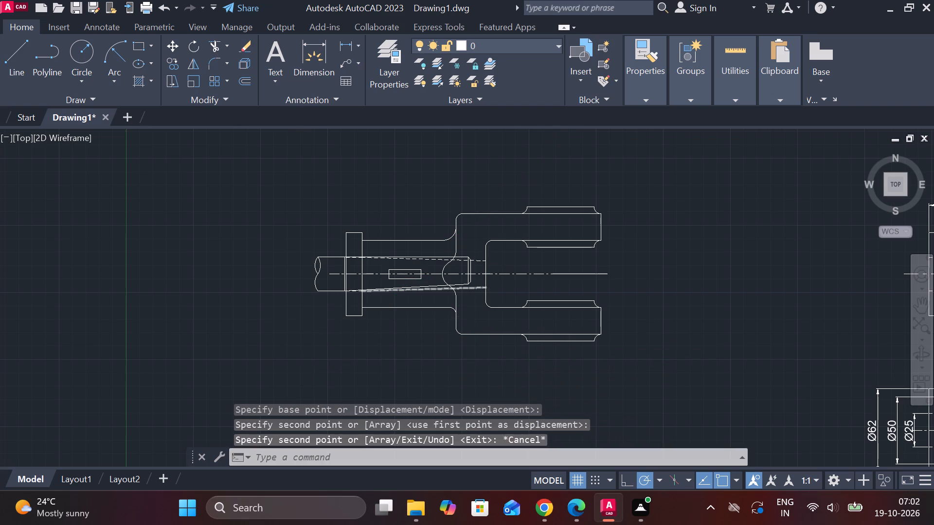
left_click(474, 258)
scroll(474, 258, "up", 3)
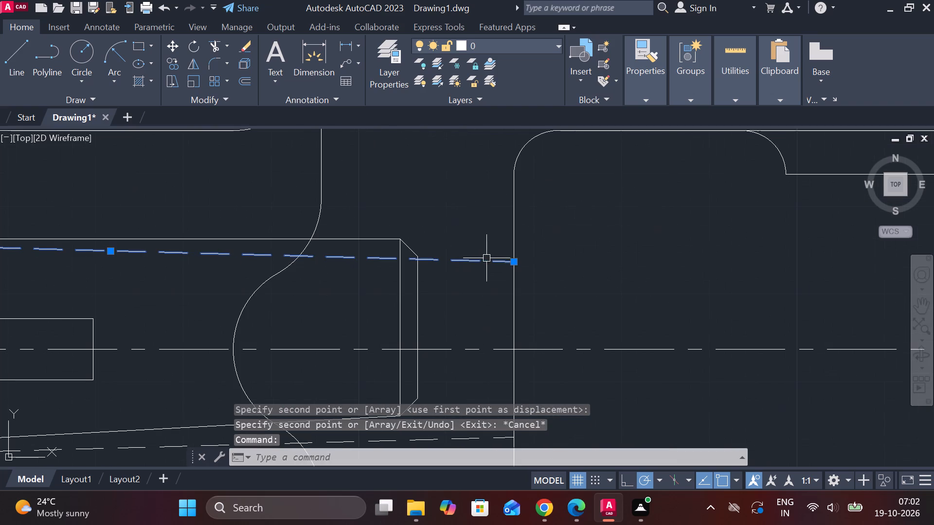
left_click(516, 262)
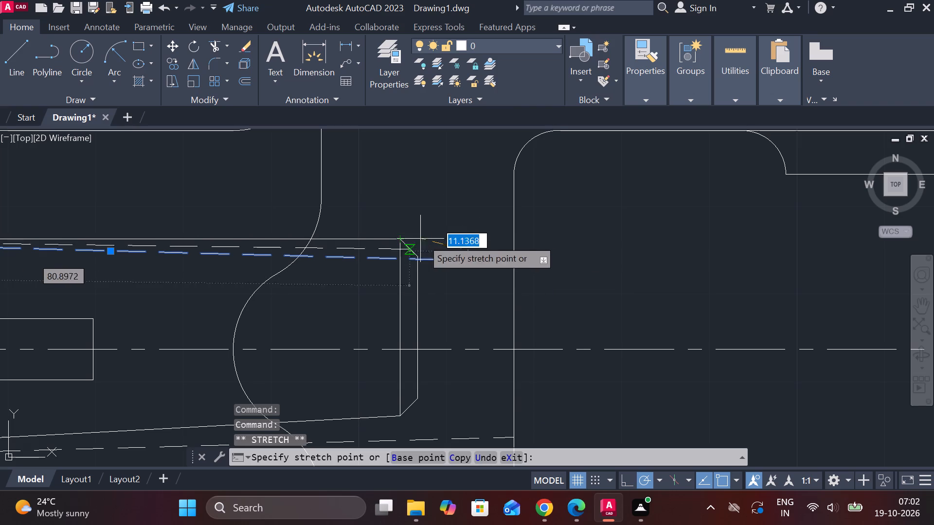
left_click(514, 239)
key("Escape")
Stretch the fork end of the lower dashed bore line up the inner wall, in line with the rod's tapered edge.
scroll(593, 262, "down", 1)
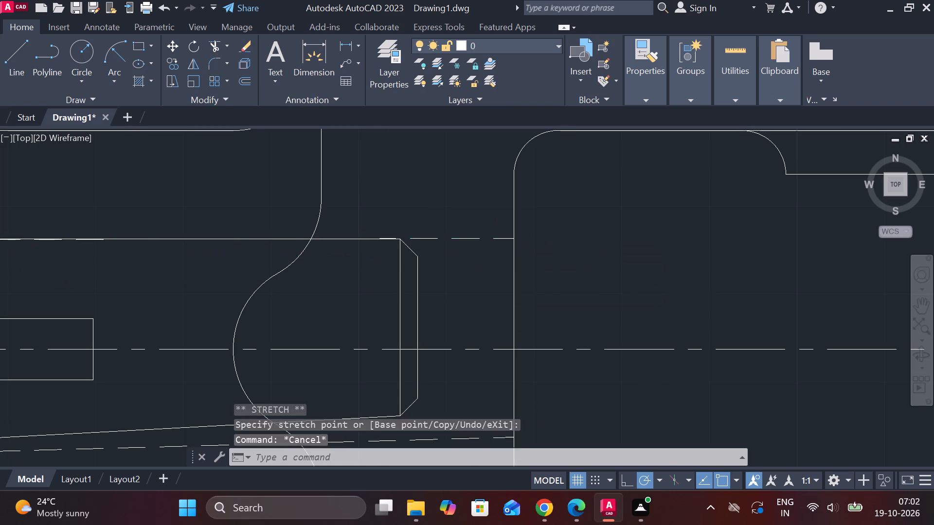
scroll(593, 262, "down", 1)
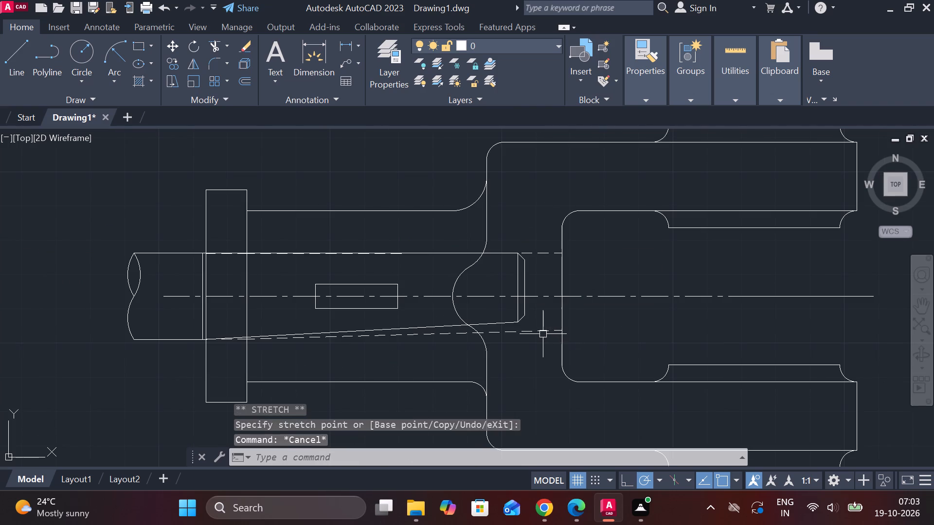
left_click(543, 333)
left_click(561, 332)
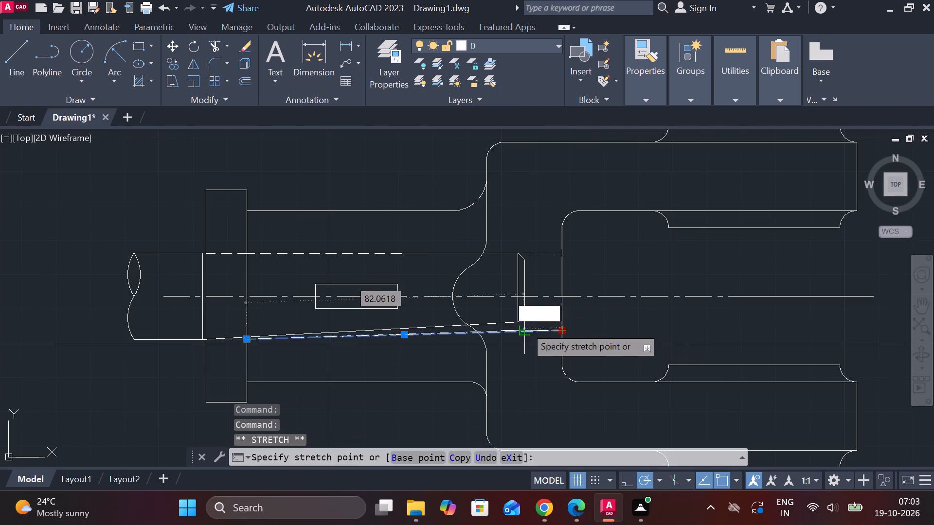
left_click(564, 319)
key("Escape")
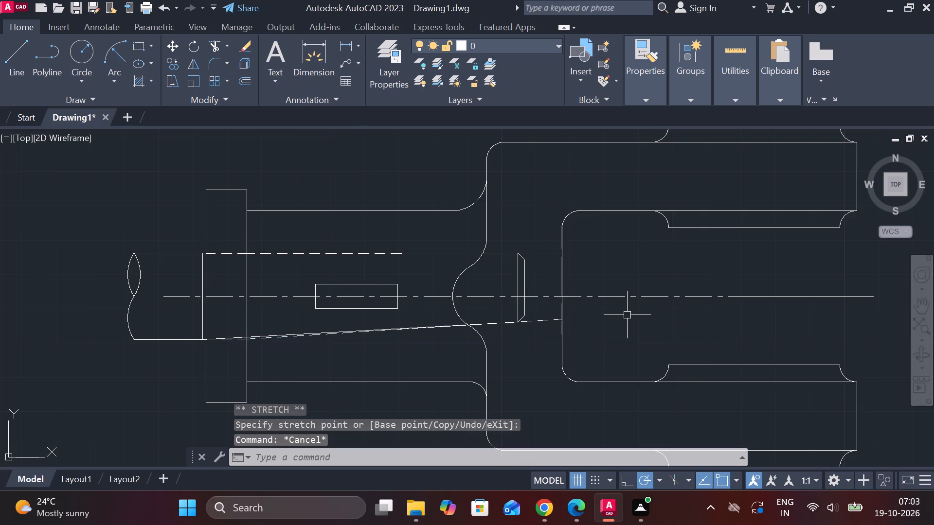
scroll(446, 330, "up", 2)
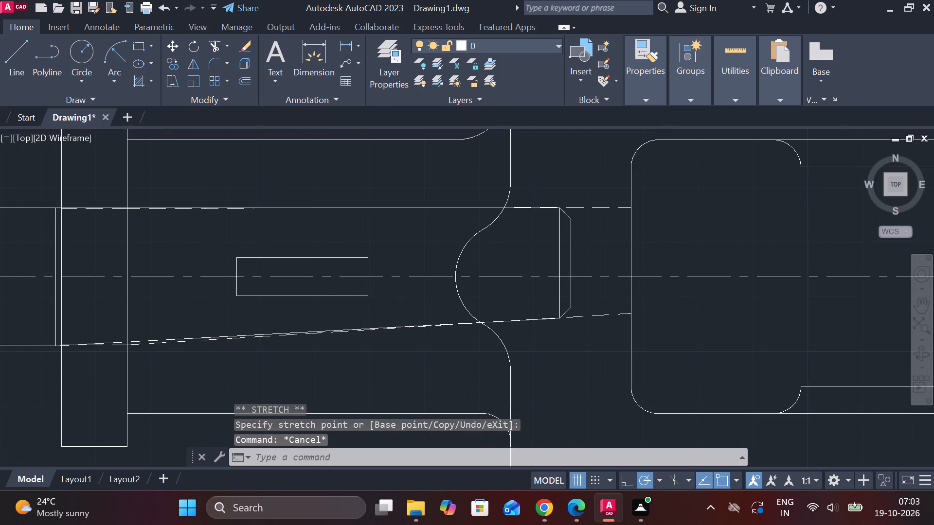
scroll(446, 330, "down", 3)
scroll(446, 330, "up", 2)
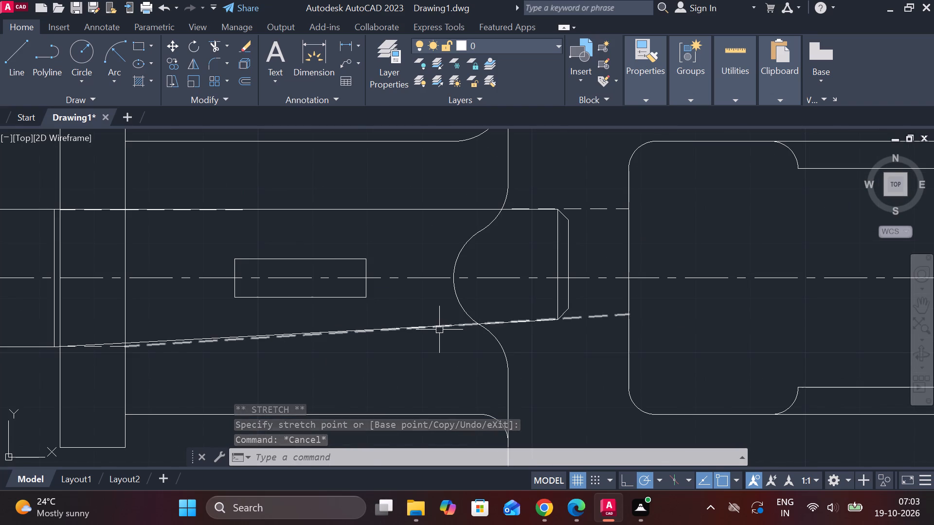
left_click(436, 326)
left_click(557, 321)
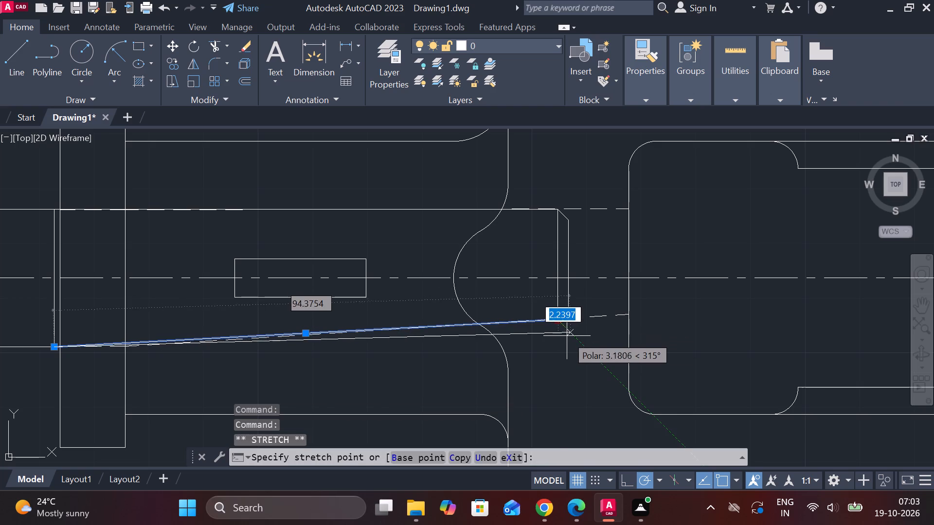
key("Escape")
Stretch the lower dashed bore line's fork end back onto the lower corner where the rod's chamfer begins.
left_click(601, 315)
left_click(627, 315)
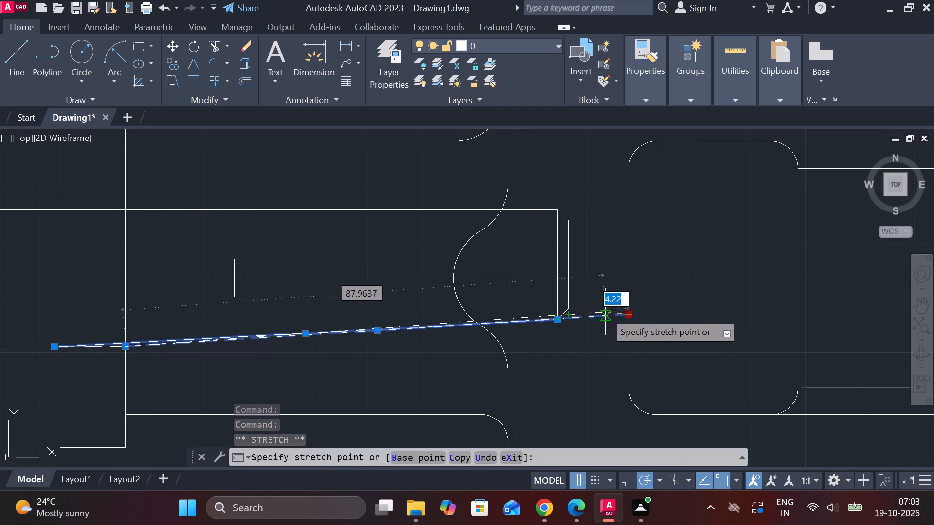
left_click(553, 323)
key("Escape")
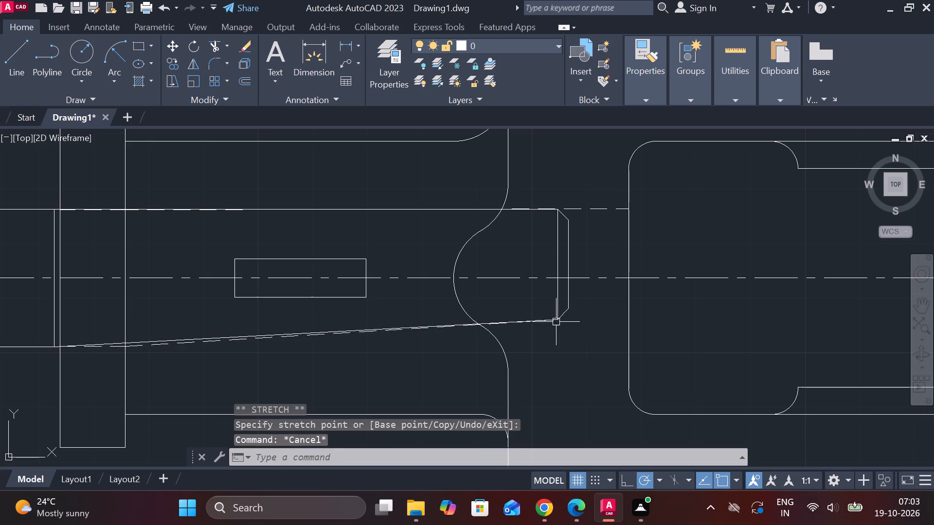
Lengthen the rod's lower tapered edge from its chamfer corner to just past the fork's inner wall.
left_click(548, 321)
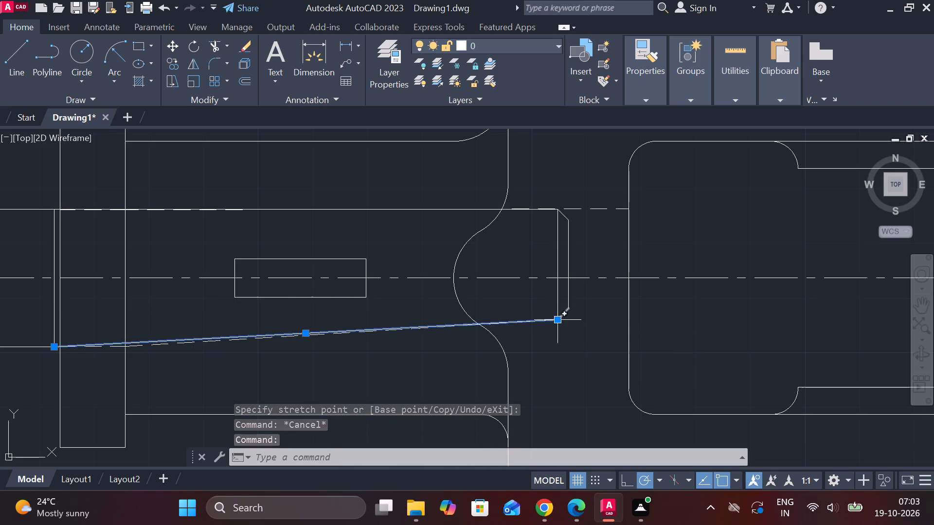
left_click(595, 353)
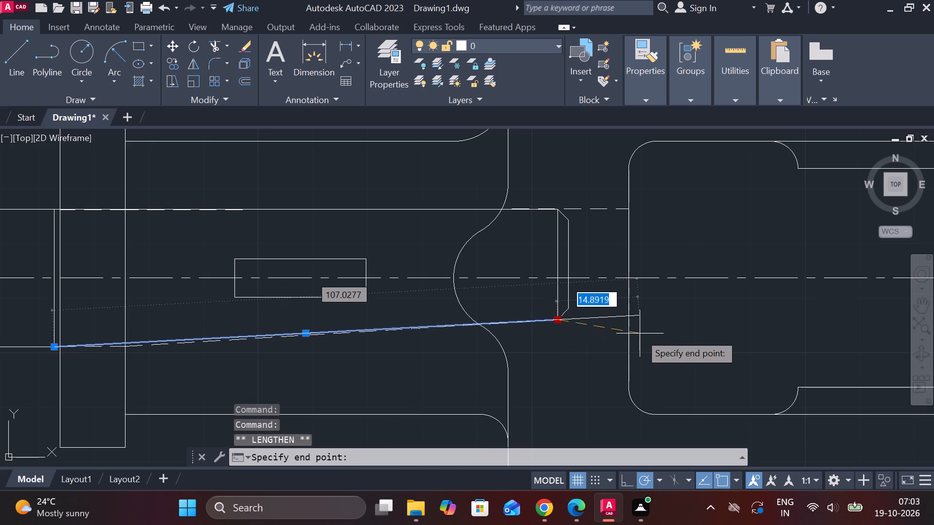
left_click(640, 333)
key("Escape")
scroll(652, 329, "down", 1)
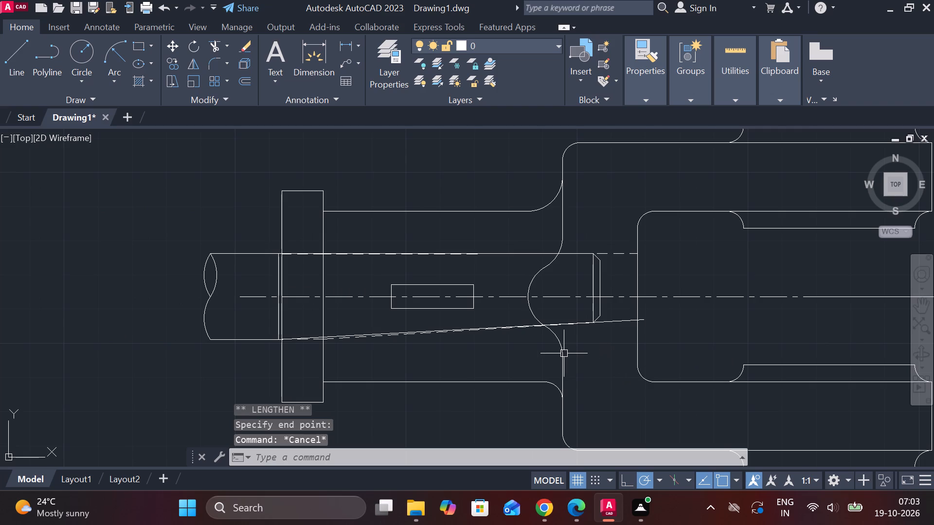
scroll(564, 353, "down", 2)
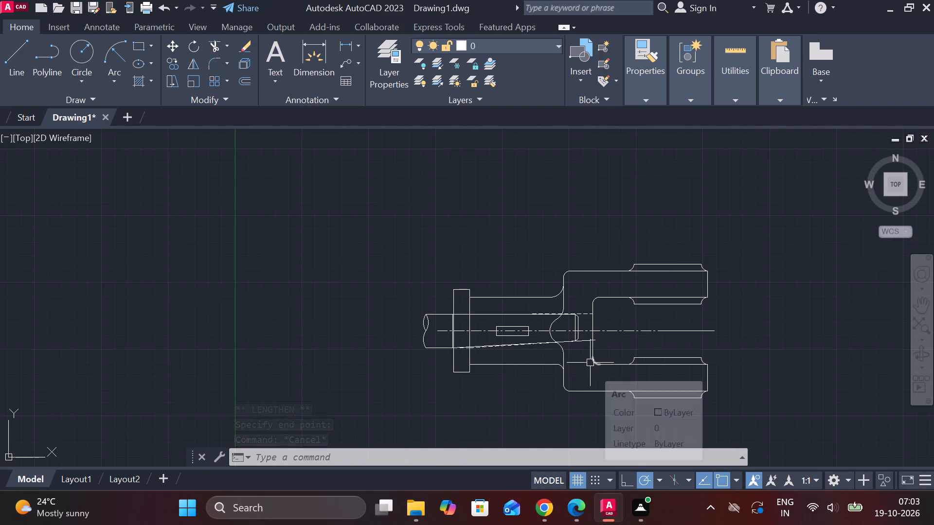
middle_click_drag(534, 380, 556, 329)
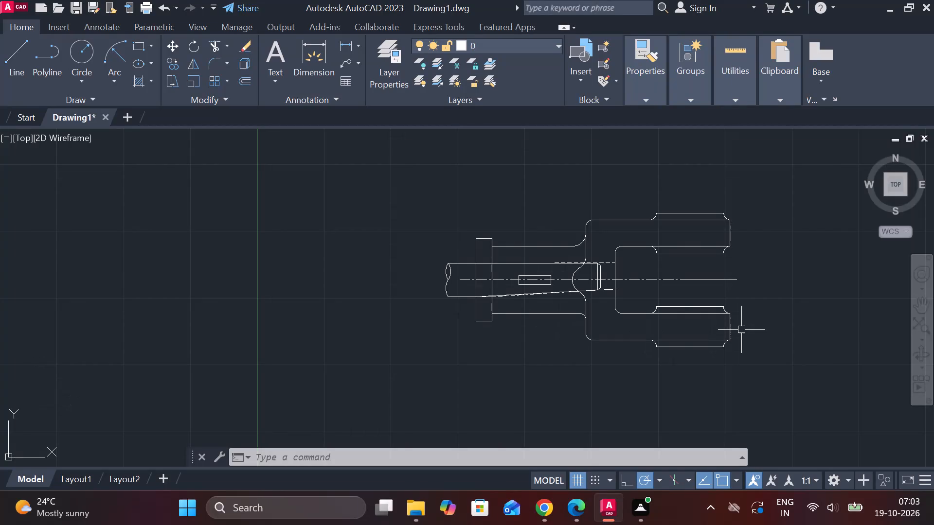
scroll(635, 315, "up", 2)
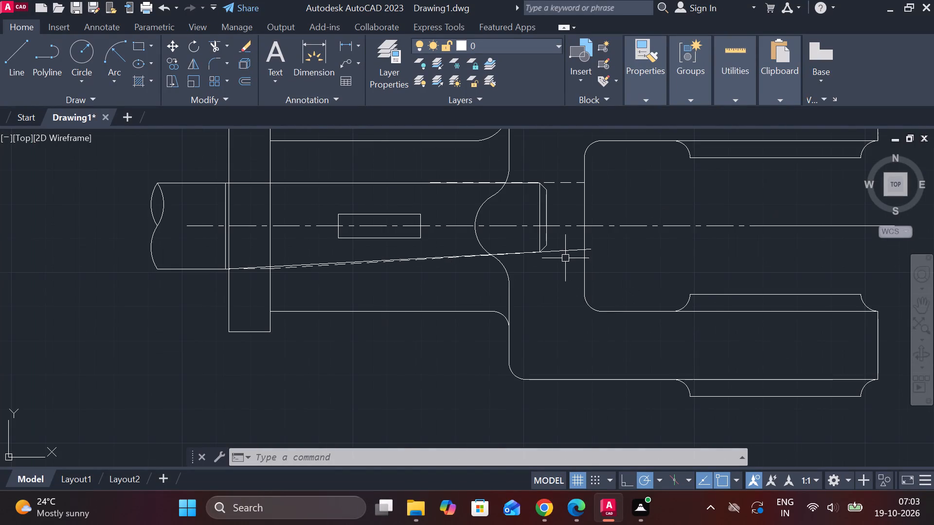
Undo the lengthening of the rod's tapered edge and the stretches of the lower dashed bore line's fork end.
key("ctrl+z")
key("ctrl+z")
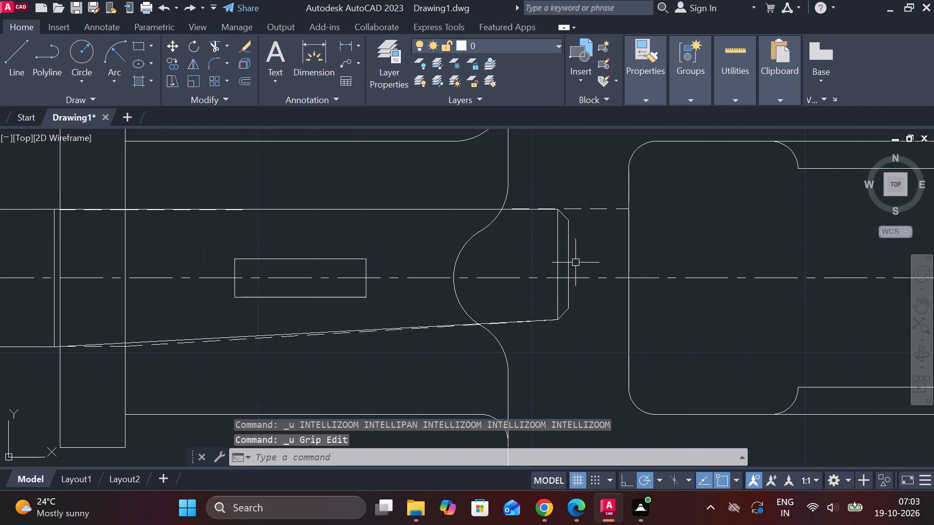
key("ctrl+z")
key("ctrl+z")
key("ctrl+z")
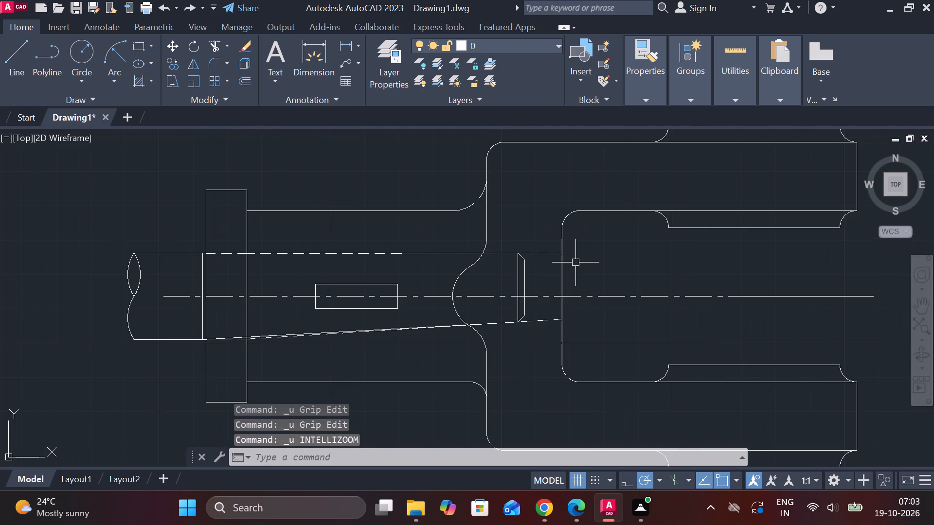
key("ctrl+z")
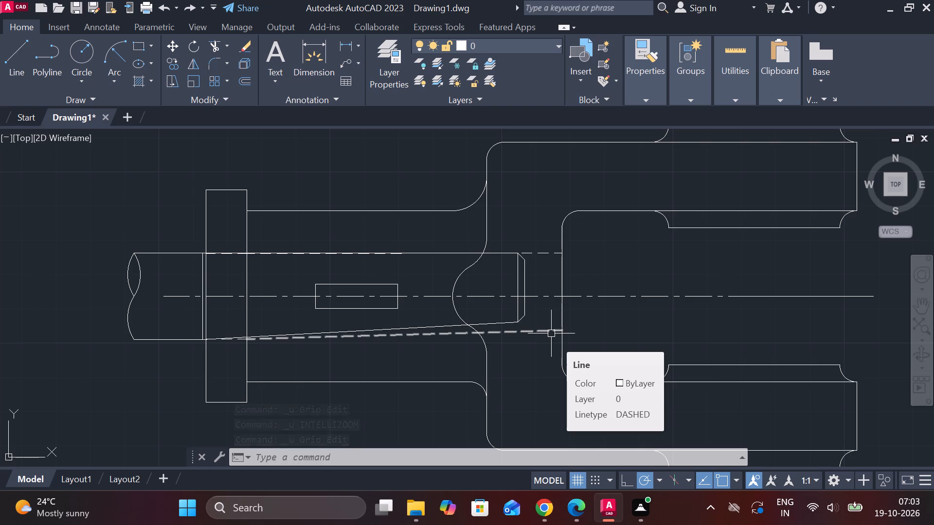
left_click(551, 333)
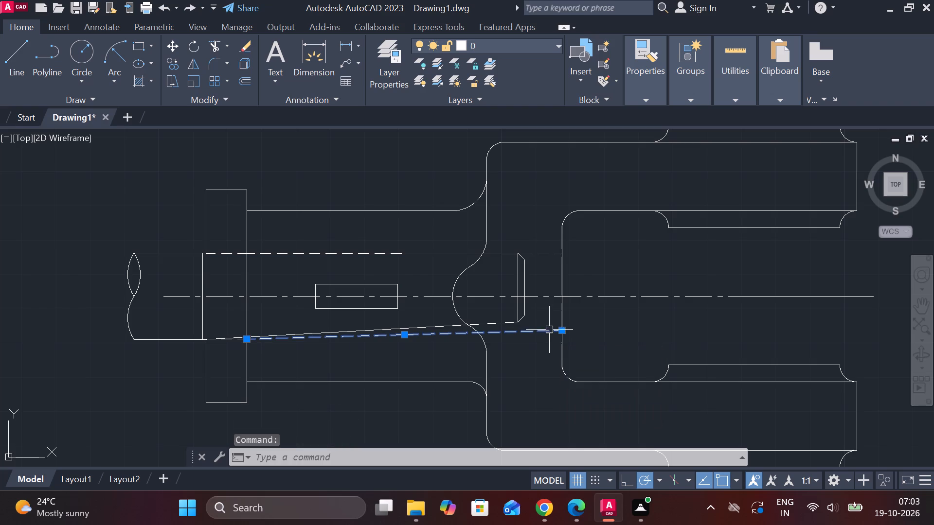
key("Escape")
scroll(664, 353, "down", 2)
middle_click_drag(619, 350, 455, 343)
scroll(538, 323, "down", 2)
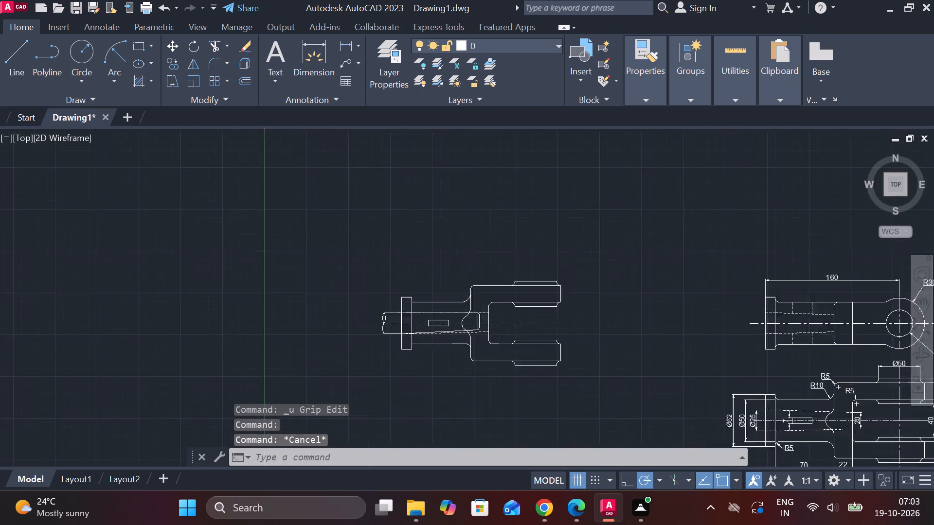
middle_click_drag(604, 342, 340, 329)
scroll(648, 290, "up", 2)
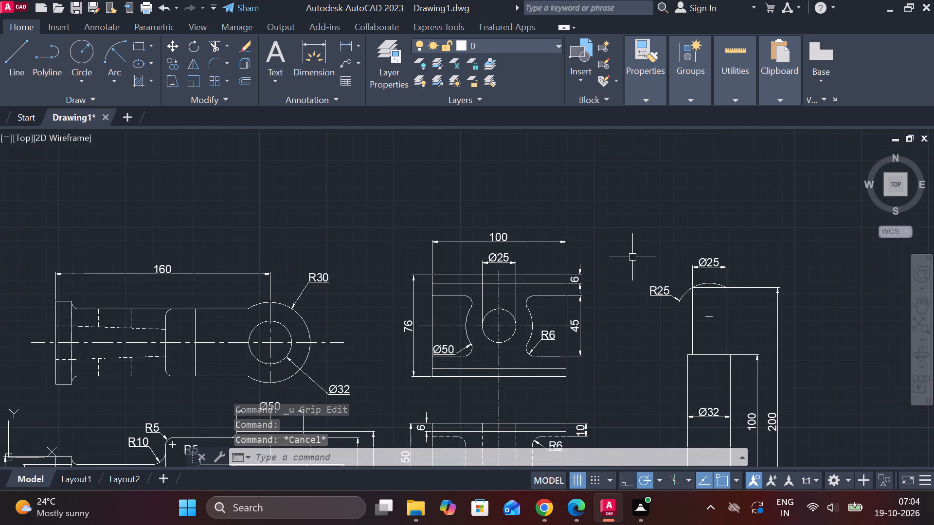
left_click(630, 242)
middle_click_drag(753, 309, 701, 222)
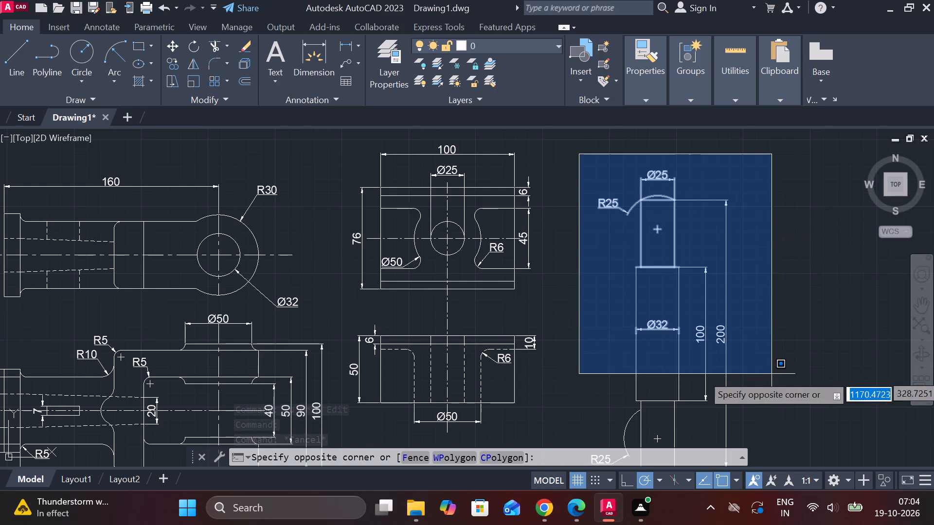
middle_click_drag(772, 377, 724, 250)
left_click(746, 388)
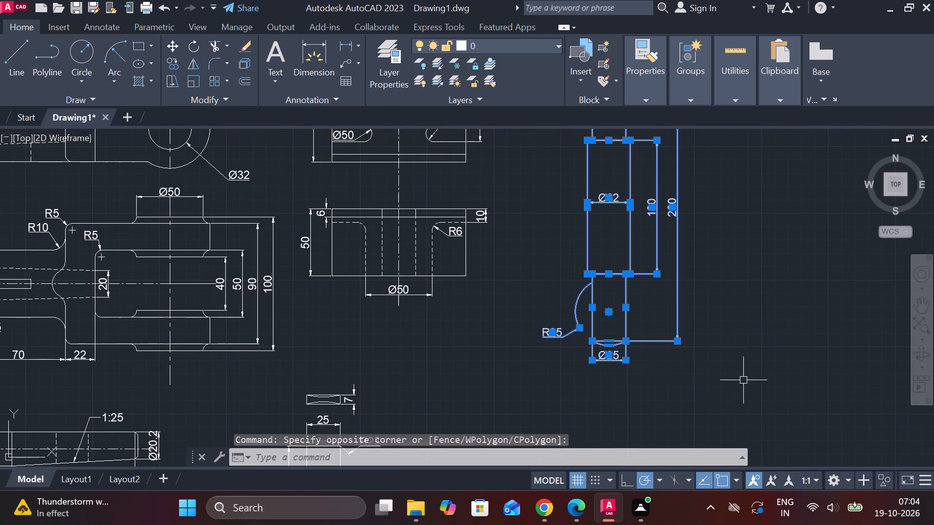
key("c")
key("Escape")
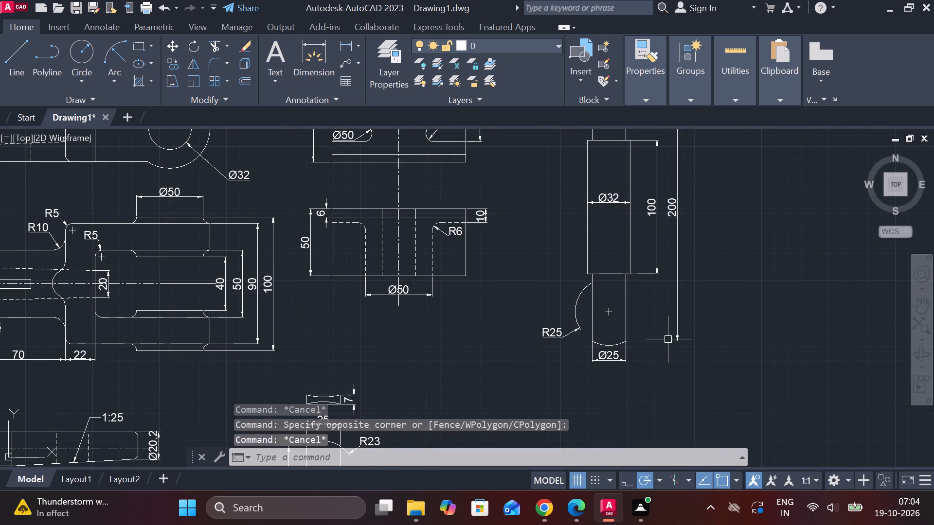
Copy the stepped Ø32/Ø25 pin view with its dimensions to the free space below the undimensioned fork view.
left_click(648, 322)
middle_click_drag(581, 186, 584, 187)
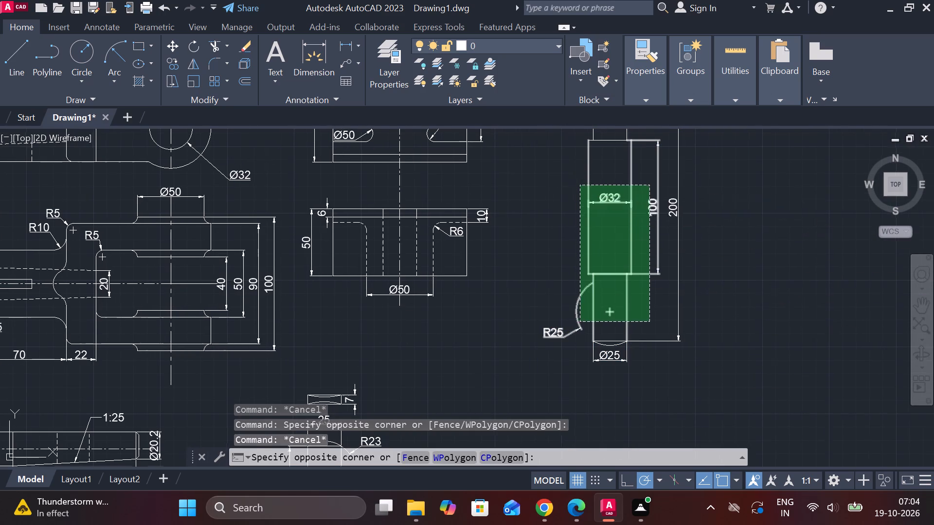
middle_click_drag(584, 187, 580, 235)
middle_click_drag(579, 178, 568, 234)
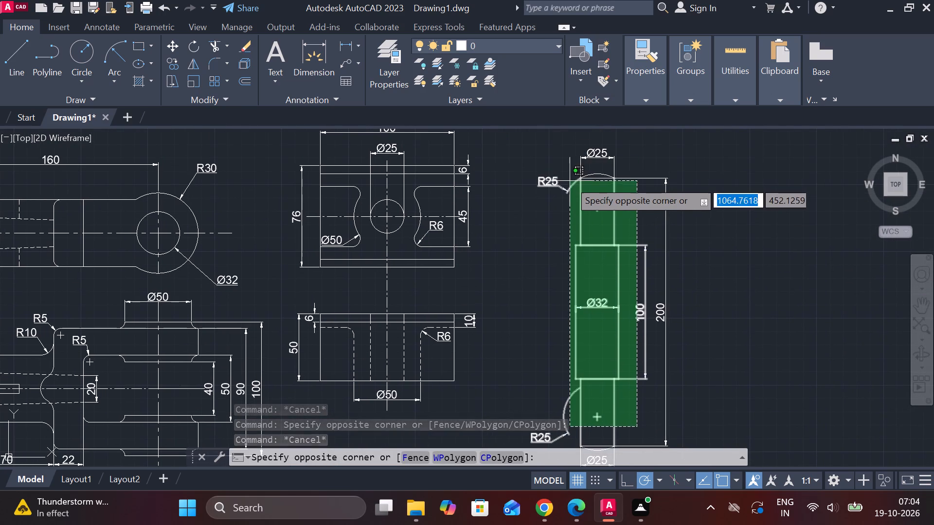
left_click(572, 171)
middle_click_drag(635, 269, 613, 175)
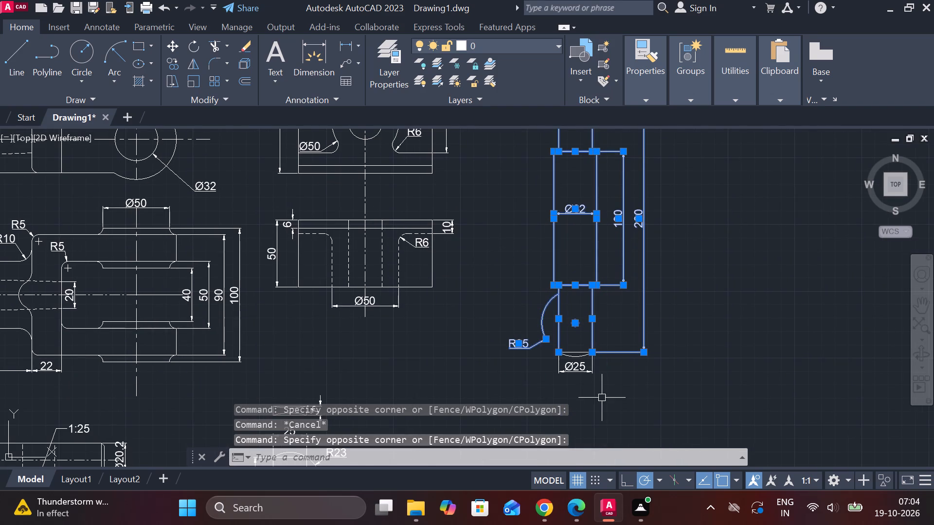
left_click_drag(615, 379, 607, 372)
left_click(540, 330)
type("co")
key("Return")
left_click(676, 344)
scroll(680, 346, "down", 3)
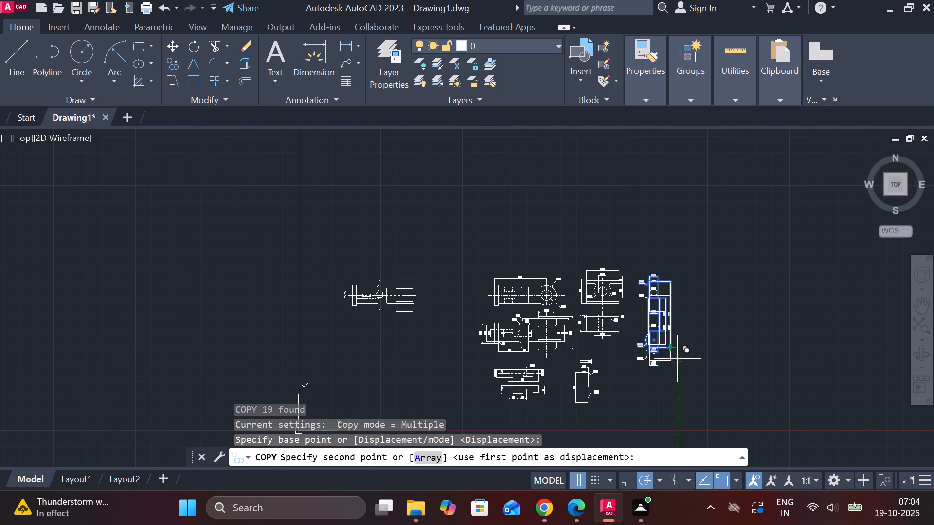
scroll(429, 395, "up", 2)
left_click(424, 383)
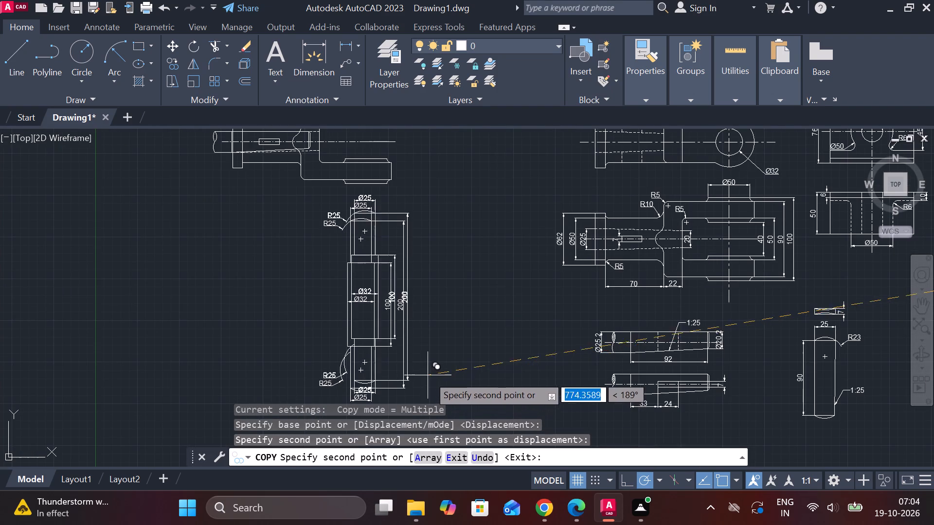
key("Escape")
Erase all dimensions from the copied pin: the 200 and 100 lengths, the Ø32 and Ø25 diameters and both R25 radii.
left_click(421, 337)
left_click(392, 296)
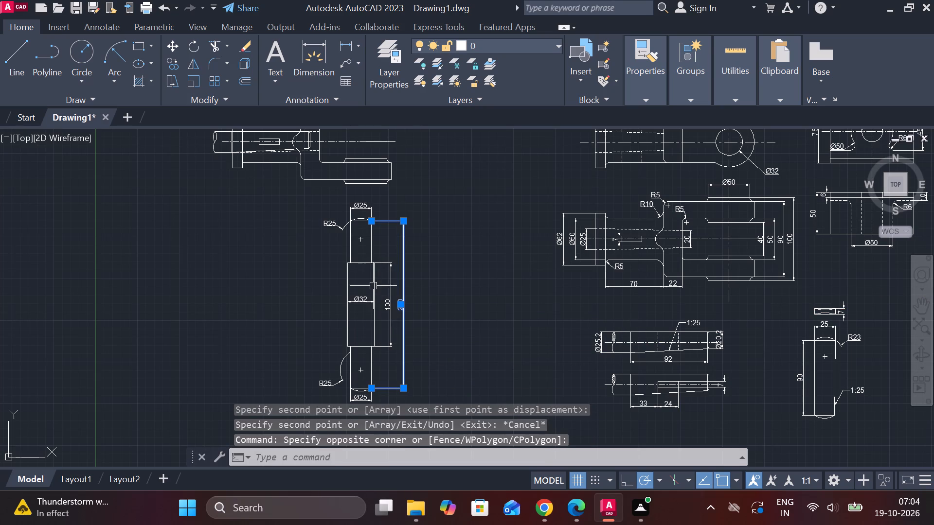
left_click(361, 297)
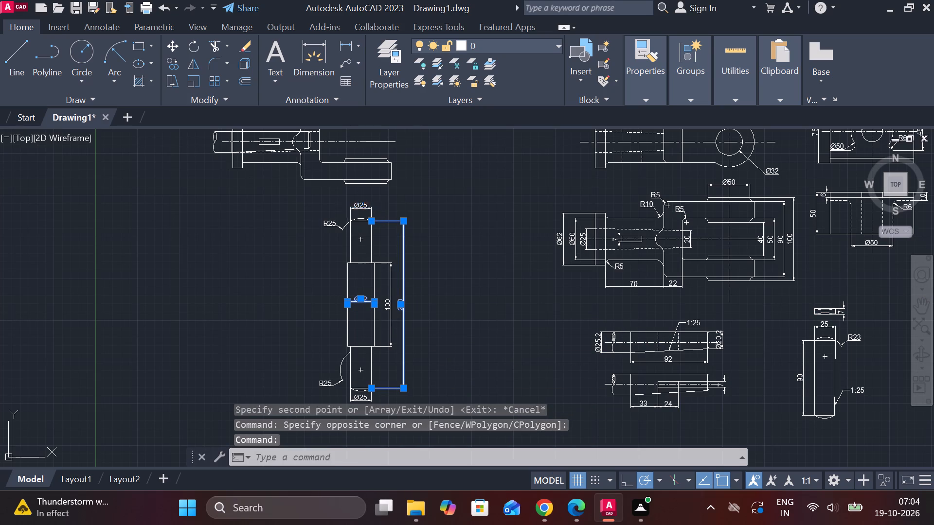
left_click(359, 209)
left_click(333, 222)
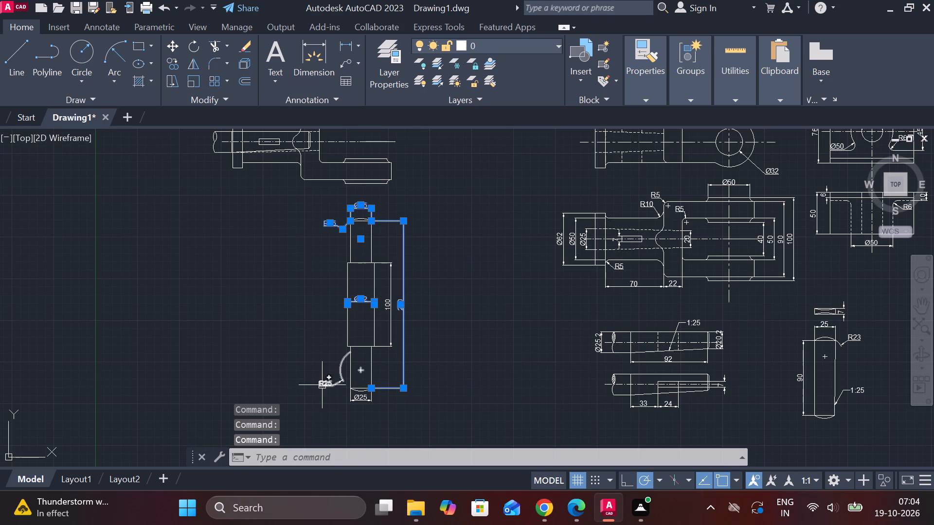
left_click(323, 385)
left_click(333, 400)
left_click(355, 399)
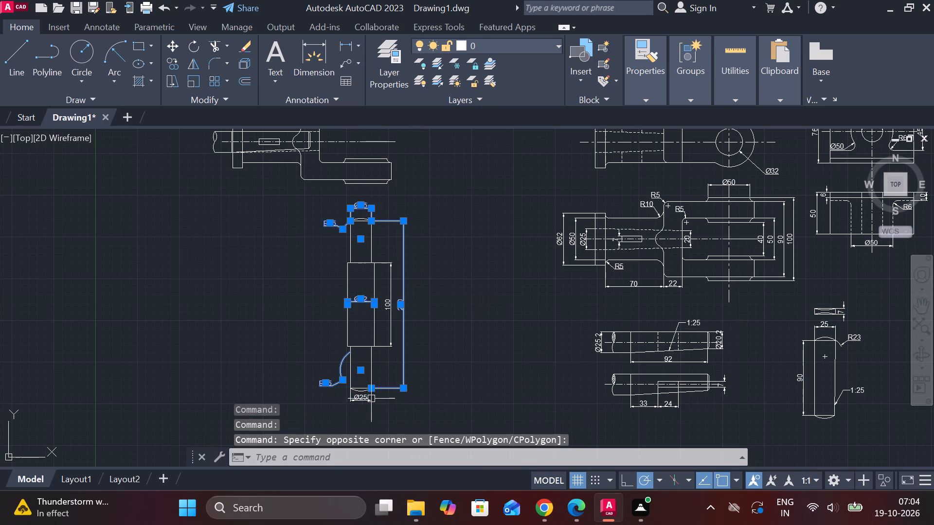
left_click(371, 399)
type("e")
key("space")
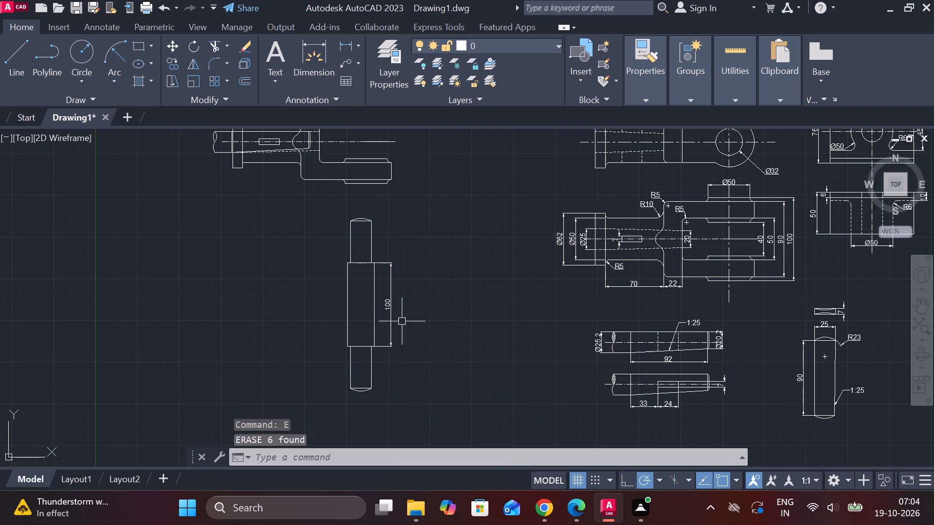
left_click(388, 305)
type("e")
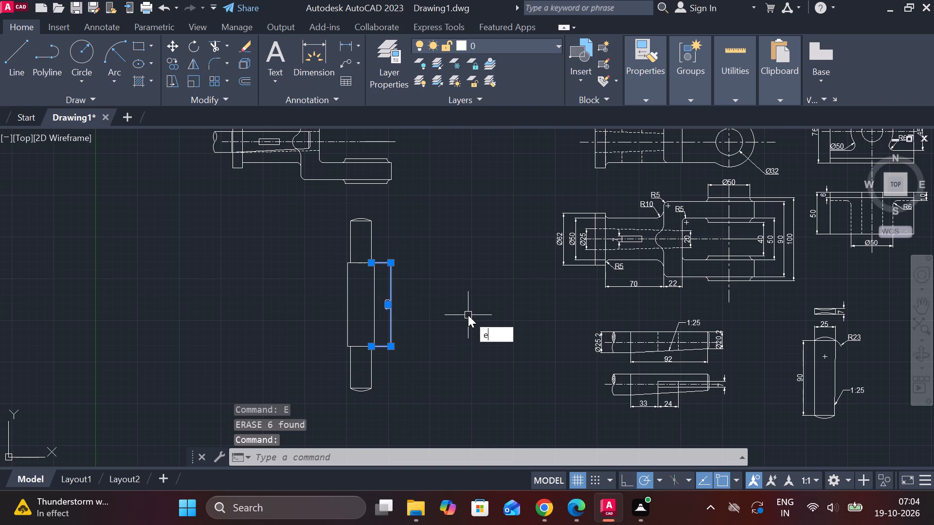
key("space")
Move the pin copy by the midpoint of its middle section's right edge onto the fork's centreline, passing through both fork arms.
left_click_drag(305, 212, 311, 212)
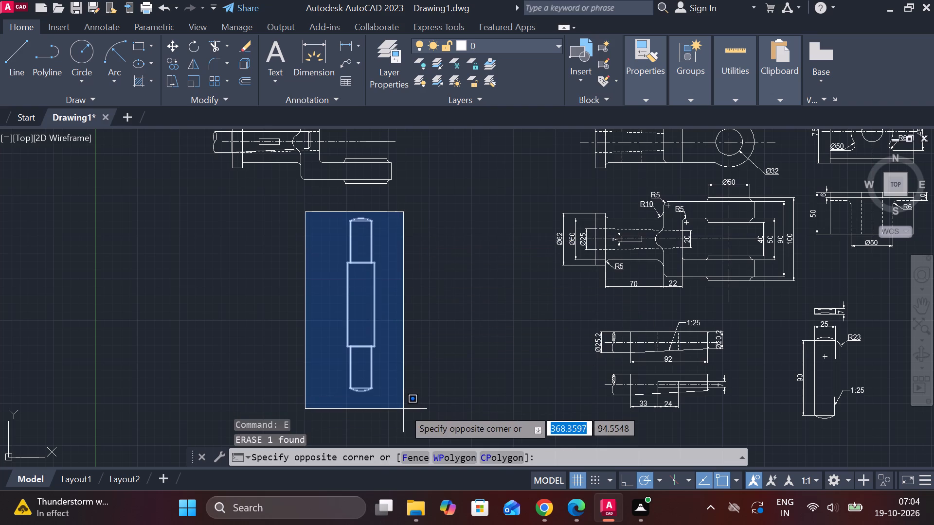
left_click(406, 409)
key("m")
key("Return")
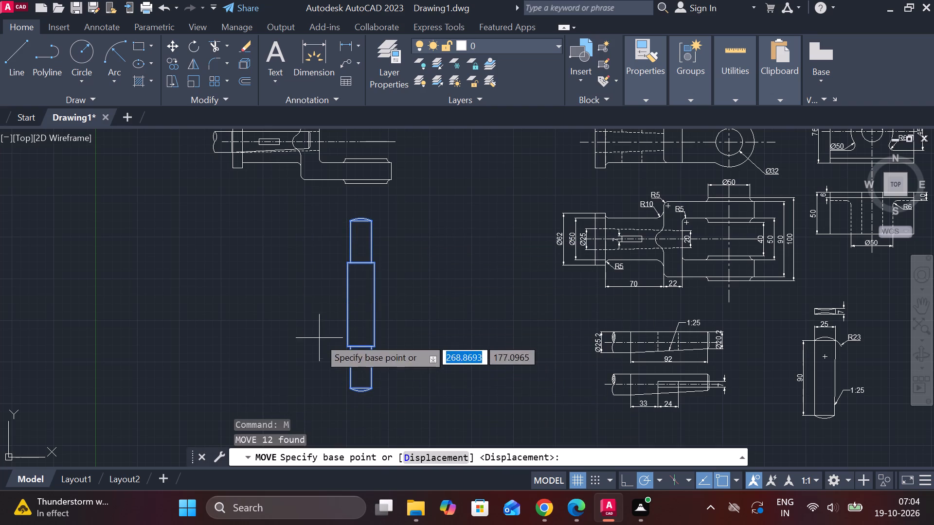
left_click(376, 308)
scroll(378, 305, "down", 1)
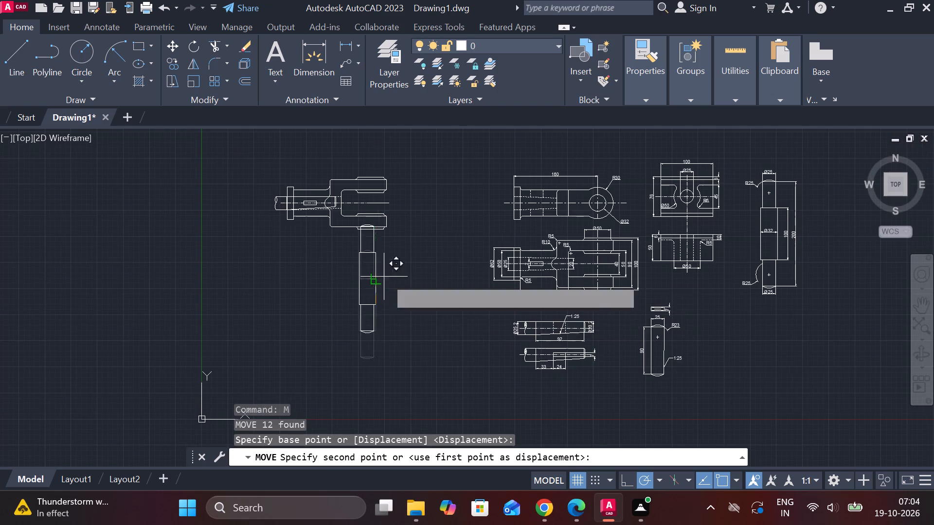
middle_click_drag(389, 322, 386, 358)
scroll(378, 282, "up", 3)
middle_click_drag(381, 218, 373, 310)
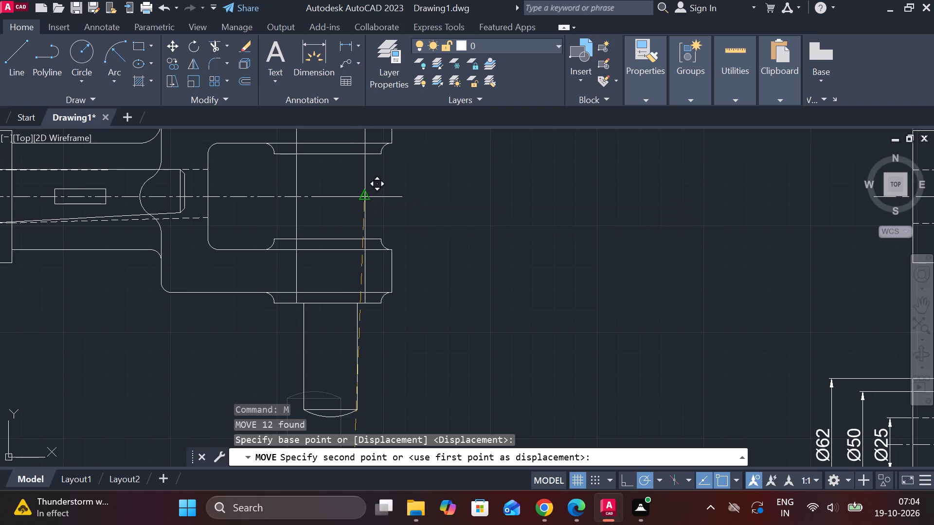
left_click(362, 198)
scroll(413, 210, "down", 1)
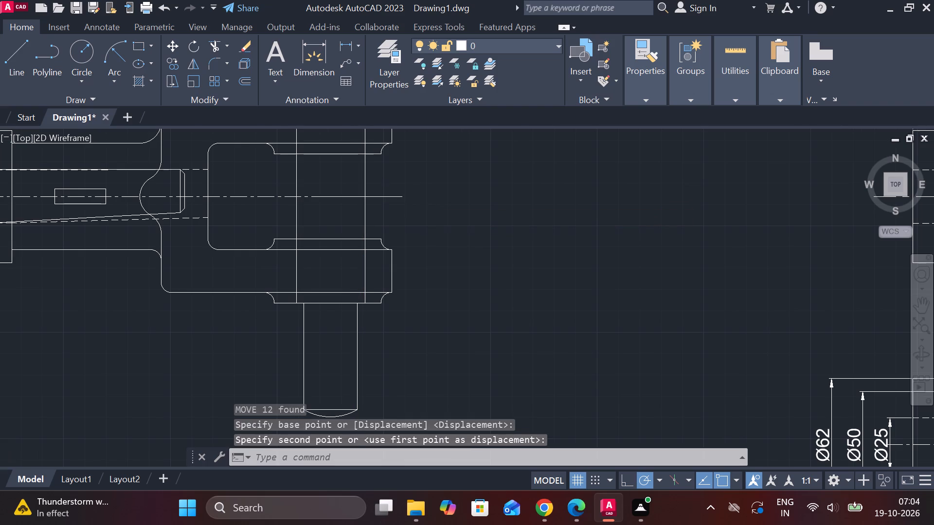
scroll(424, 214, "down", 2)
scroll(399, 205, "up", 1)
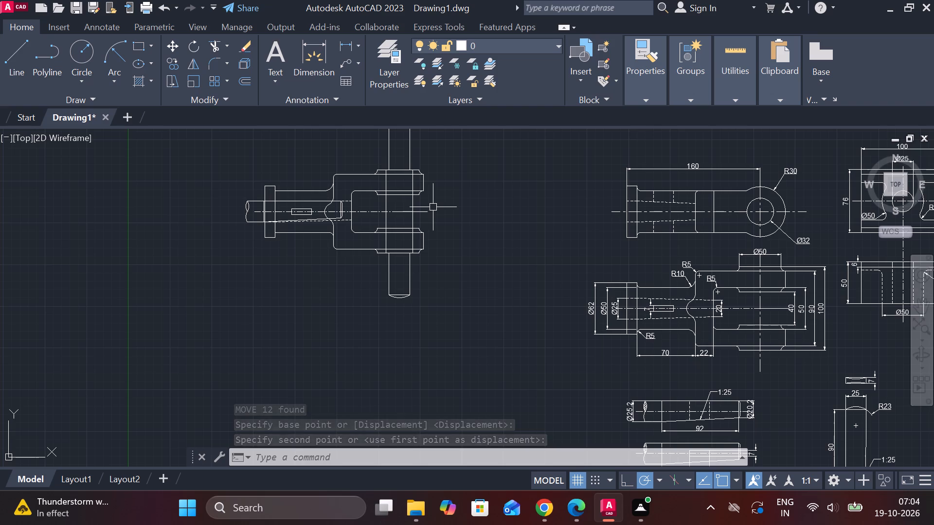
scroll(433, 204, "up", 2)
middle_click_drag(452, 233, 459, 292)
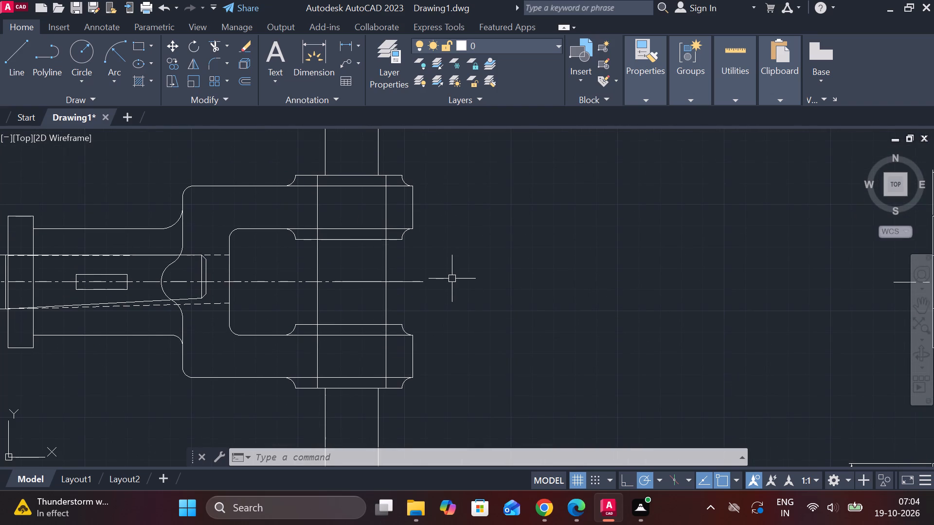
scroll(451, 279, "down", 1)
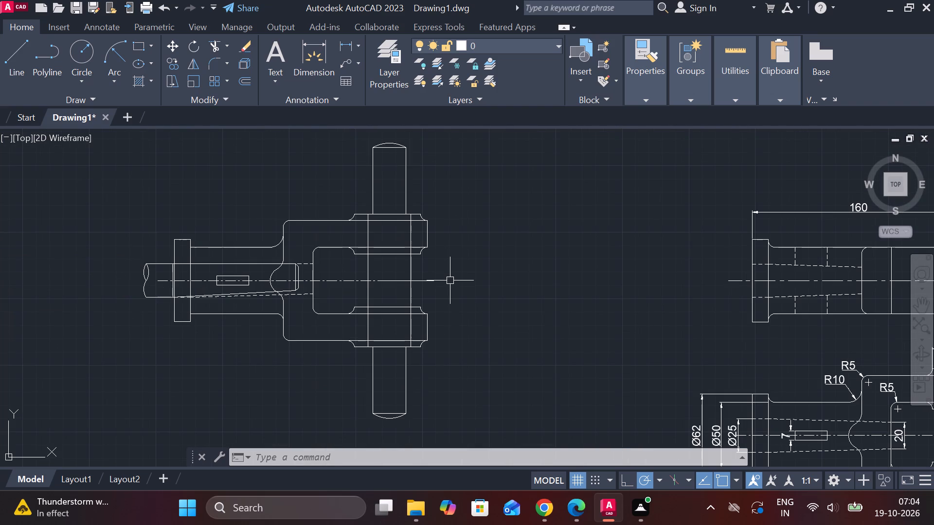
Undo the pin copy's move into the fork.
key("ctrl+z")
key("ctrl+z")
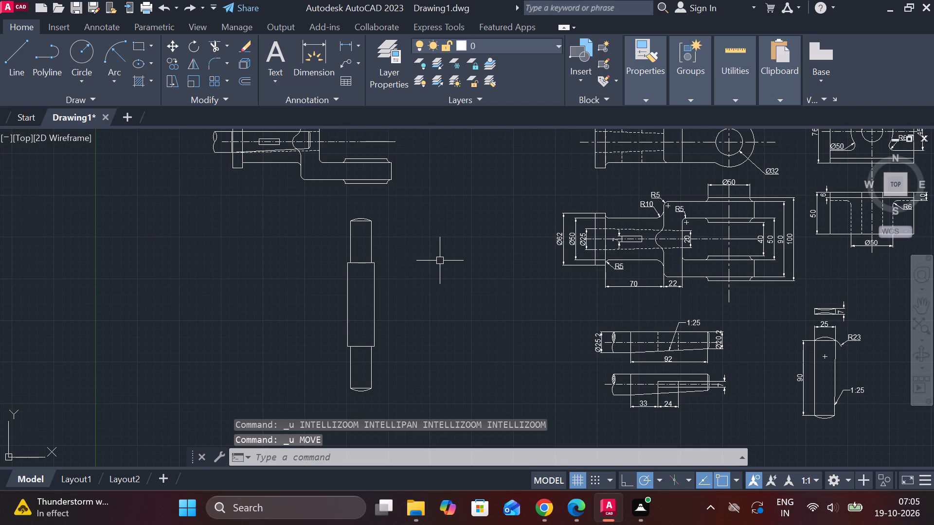
Draw two vertical projection lines from the Ø32 hole's side quadrants down through both arms of the dimensioned fork view below.
middle_click_drag(756, 304, 617, 358)
scroll(608, 237, "up", 1)
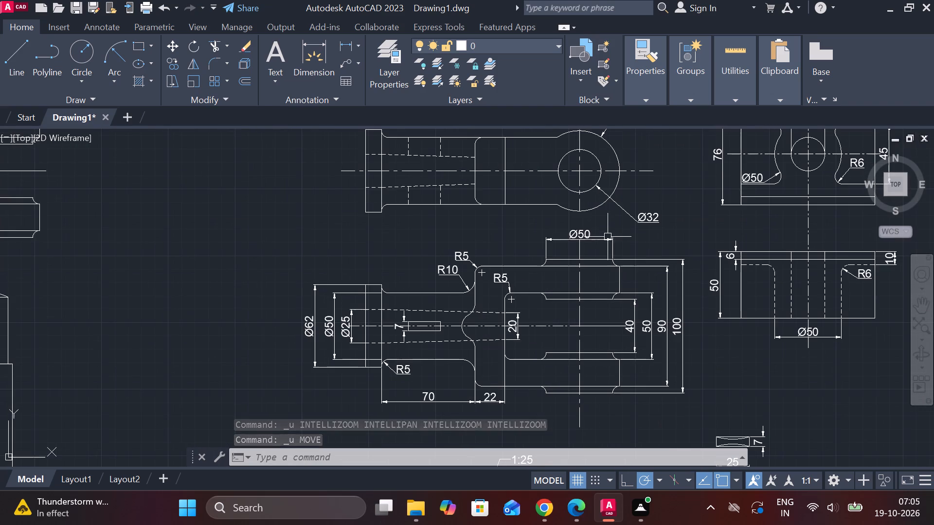
key("l")
key("Return")
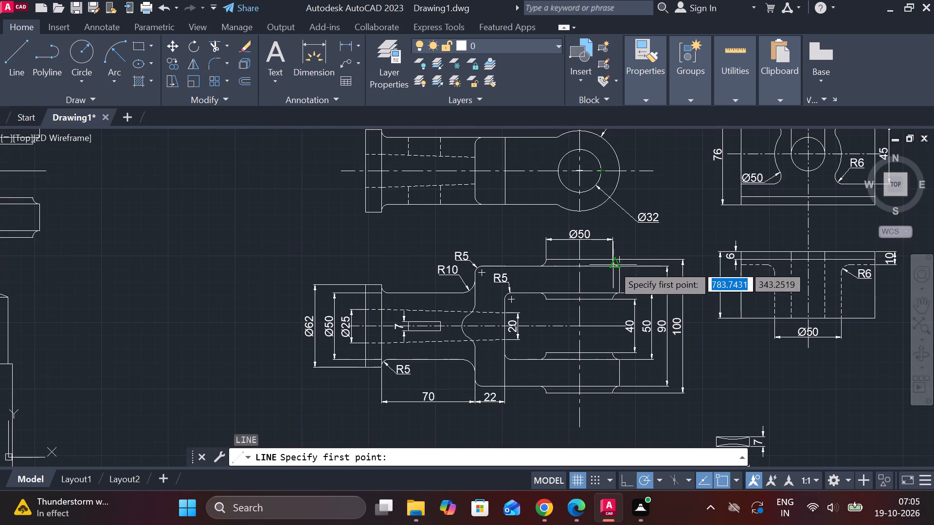
left_click(603, 172)
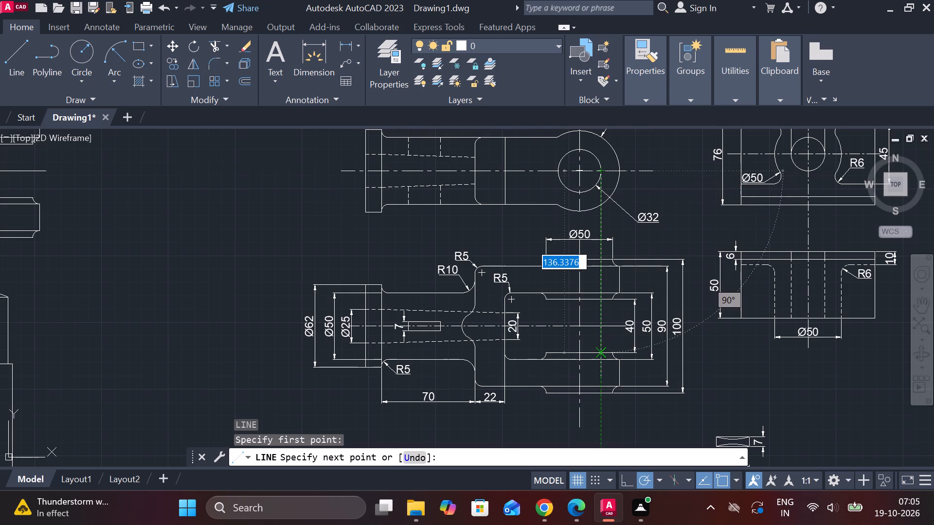
left_click(597, 413)
key("Escape")
key("space")
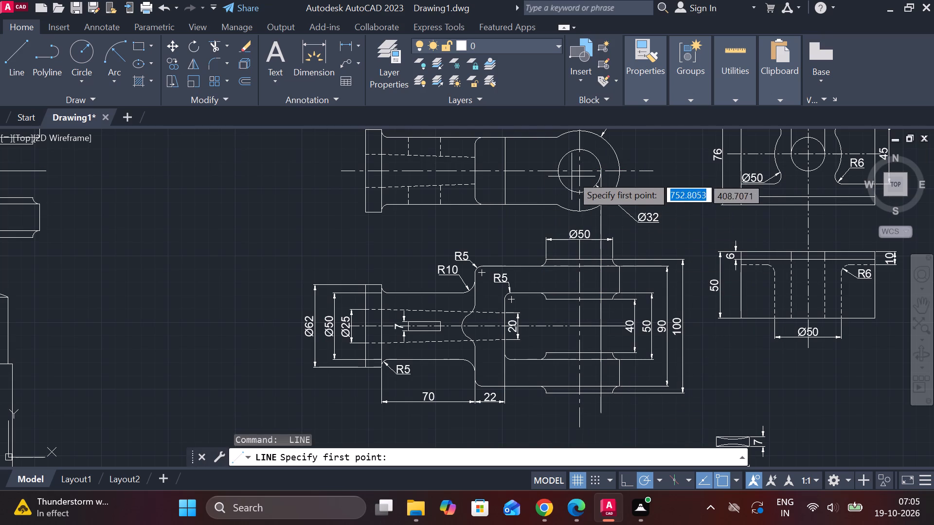
left_click(560, 174)
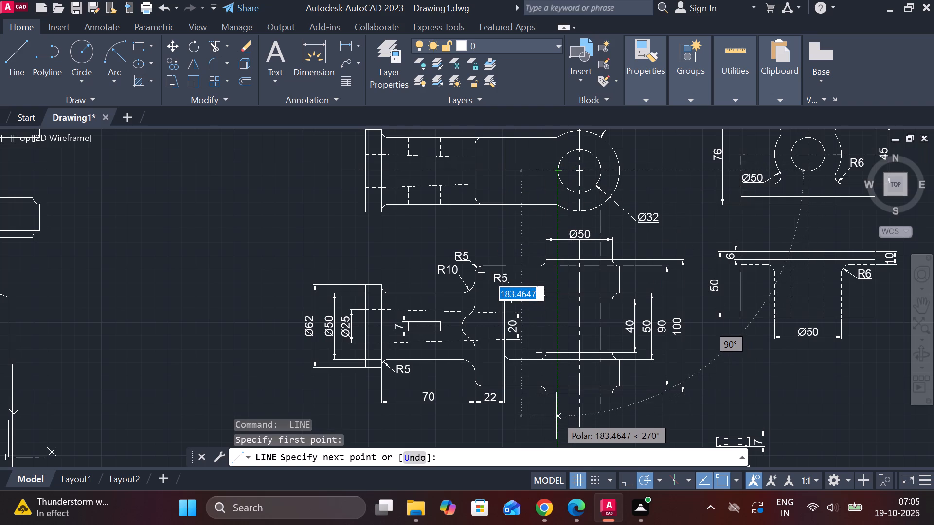
left_click(556, 416)
key("Escape")
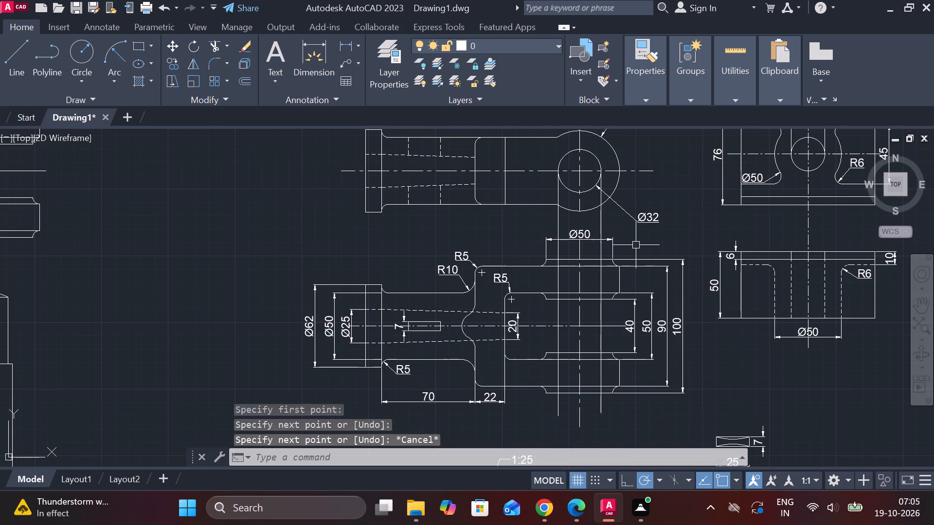
Trim the two projection lines above, between and below the fork arms, leaving only the hole edges inside the bosses.
type("tr")
key("space")
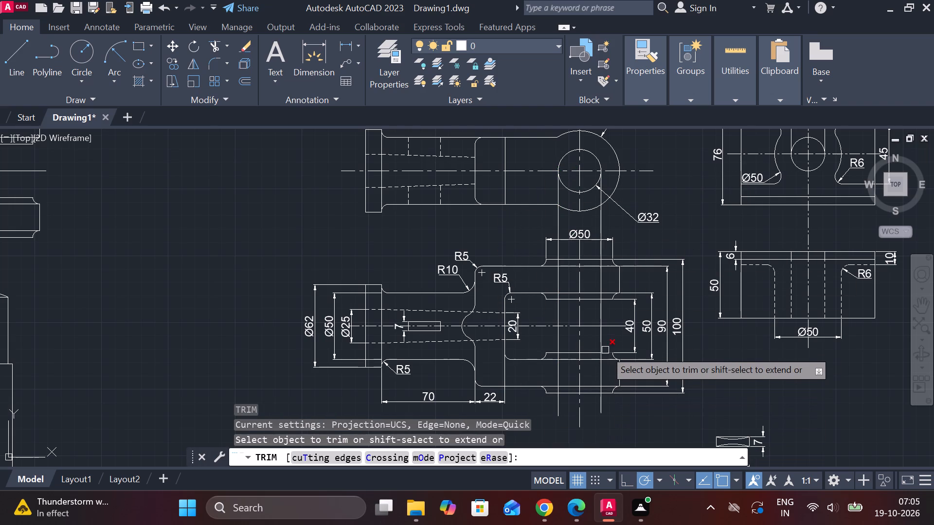
left_click(601, 339)
left_click(561, 341)
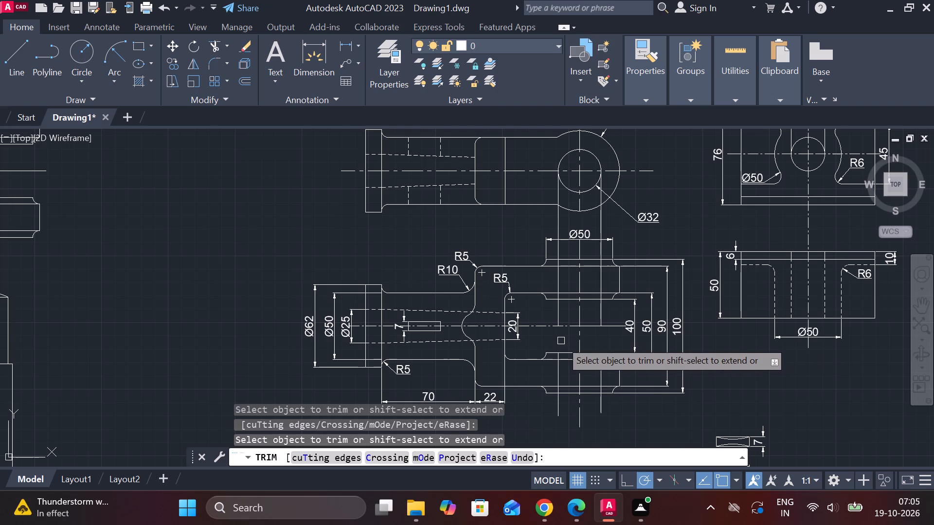
left_click(558, 412)
left_click(605, 408)
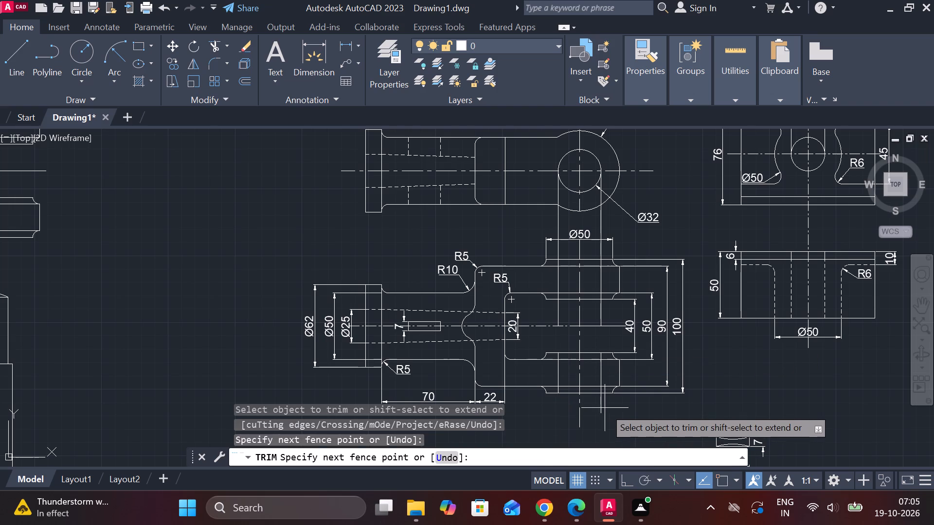
left_click(594, 406)
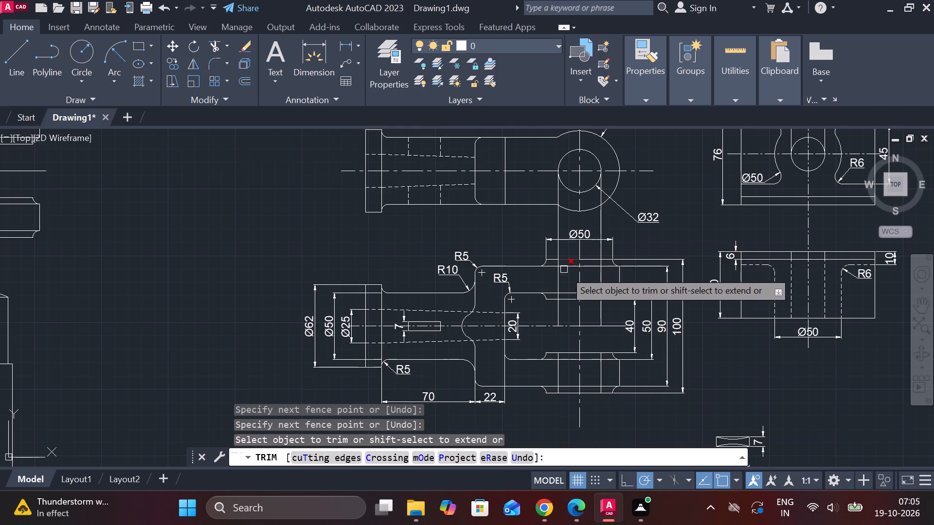
scroll(569, 256, "up", 2)
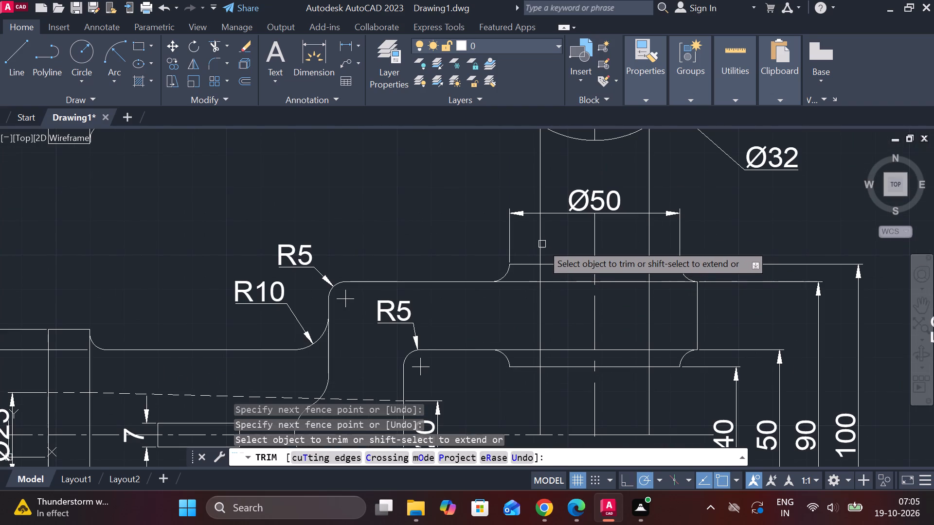
left_click(542, 244)
left_click(541, 383)
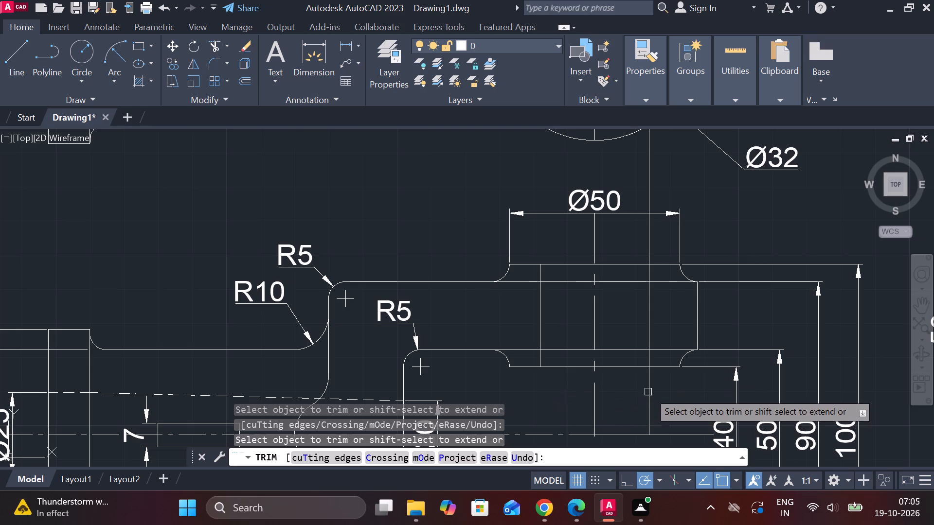
left_click(650, 397)
left_click(647, 245)
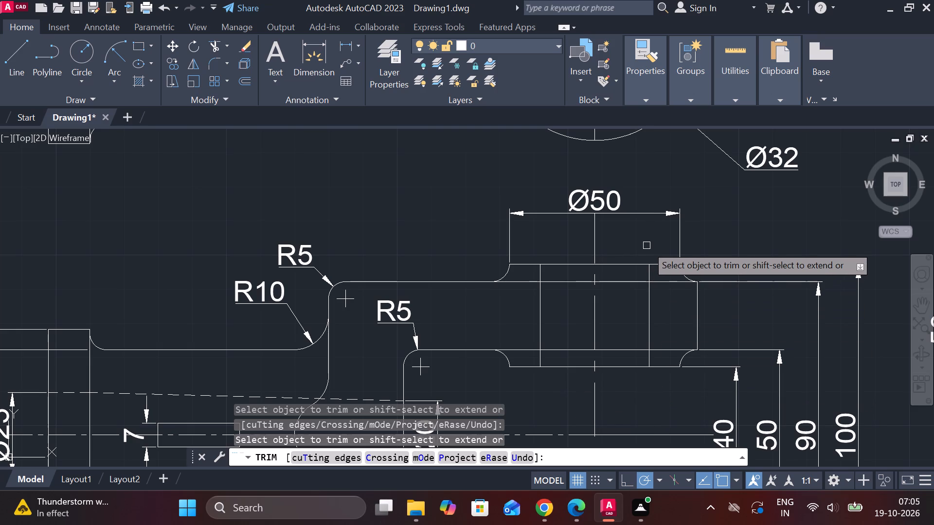
key("Escape")
Set the linetype of the four hole edge lines in the fork arms to DASHED.
scroll(647, 245, "down", 1)
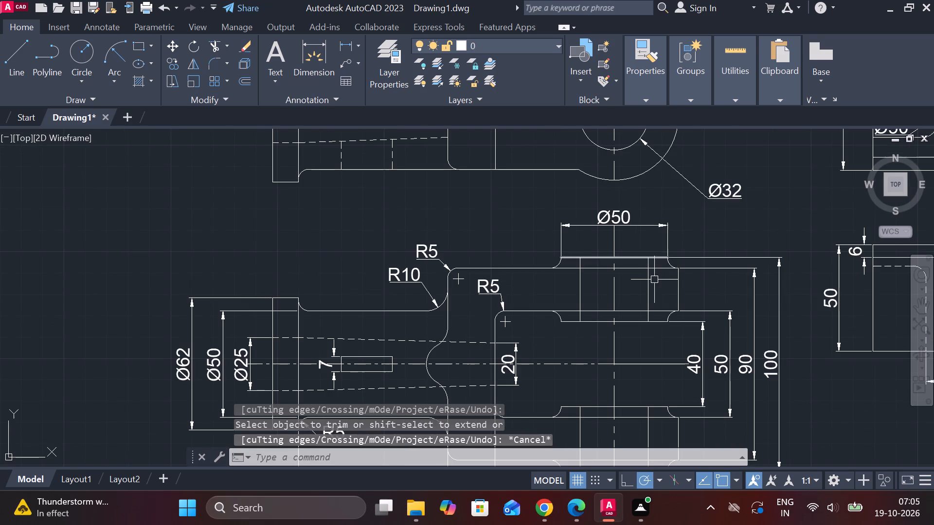
left_click(653, 290)
left_click(647, 295)
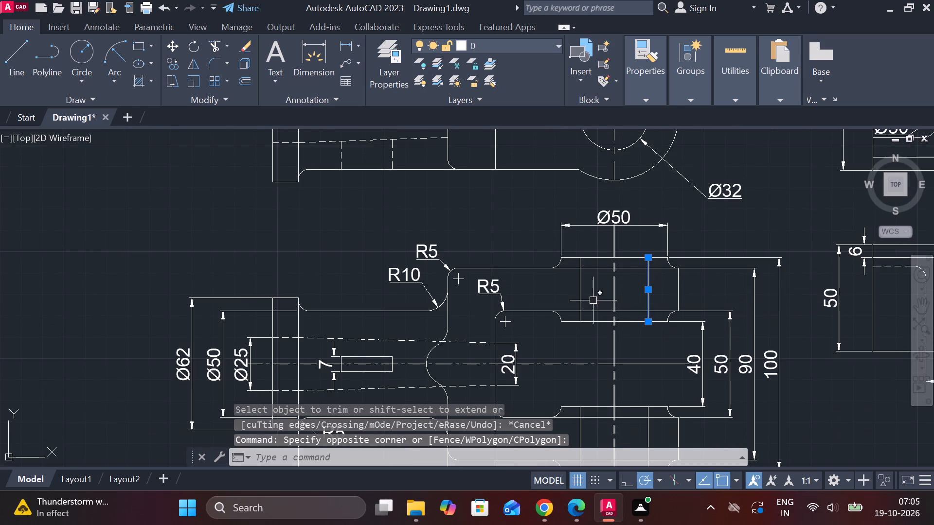
left_click(583, 290)
middle_click_drag(616, 384, 585, 297)
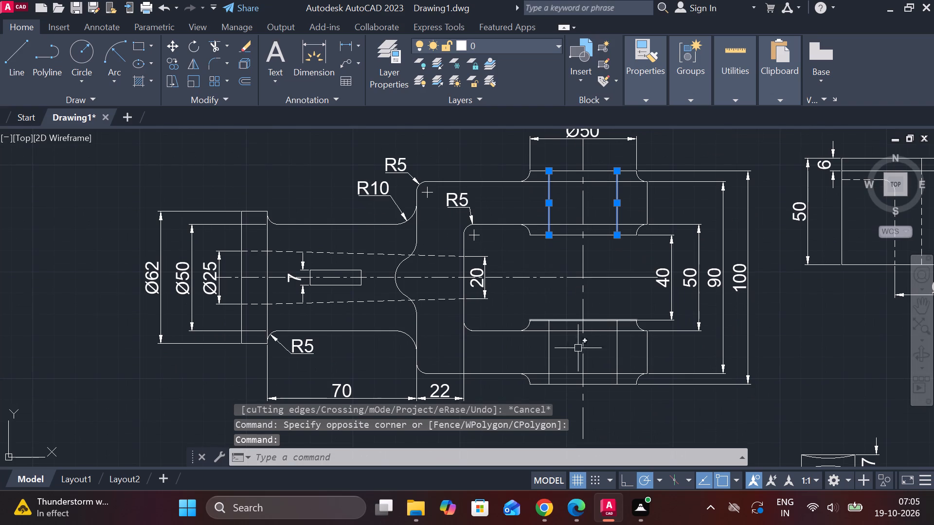
left_click(549, 355)
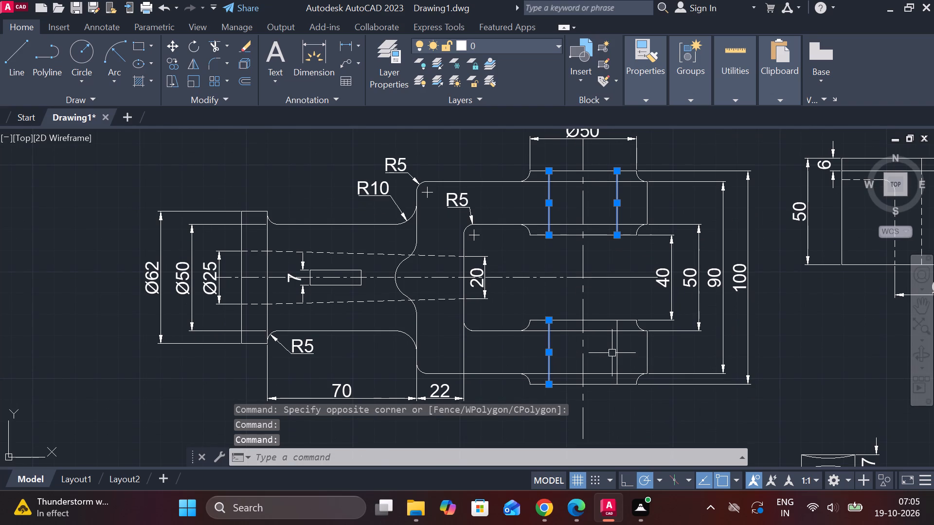
left_click(614, 352)
left_click(650, 96)
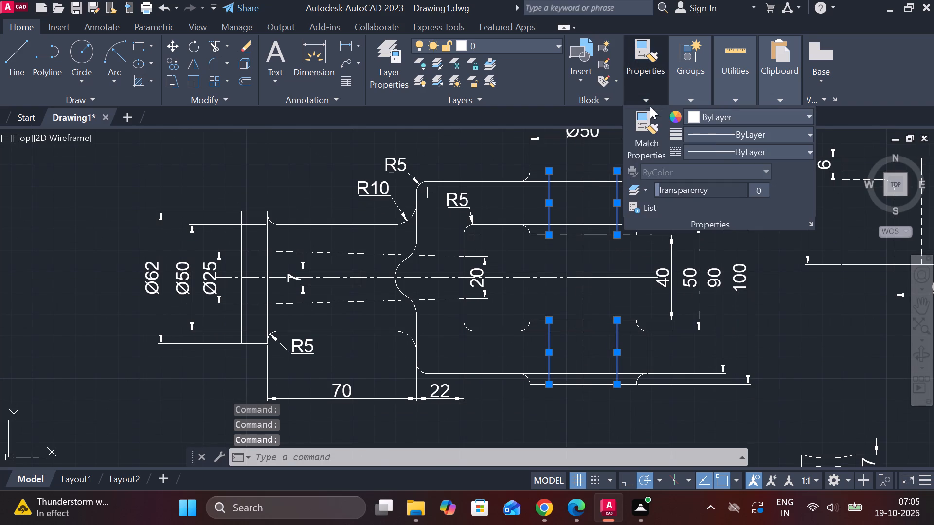
left_click(716, 152)
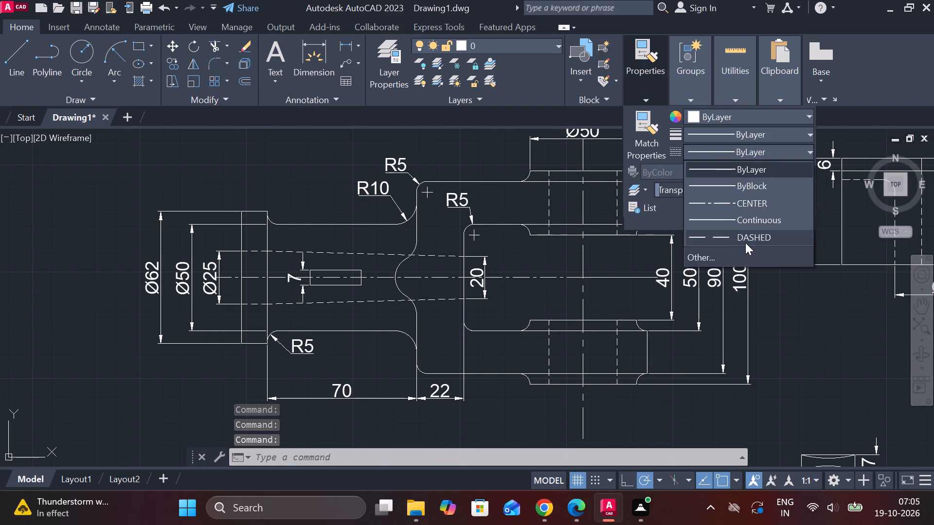
left_click(734, 236)
key("Escape")
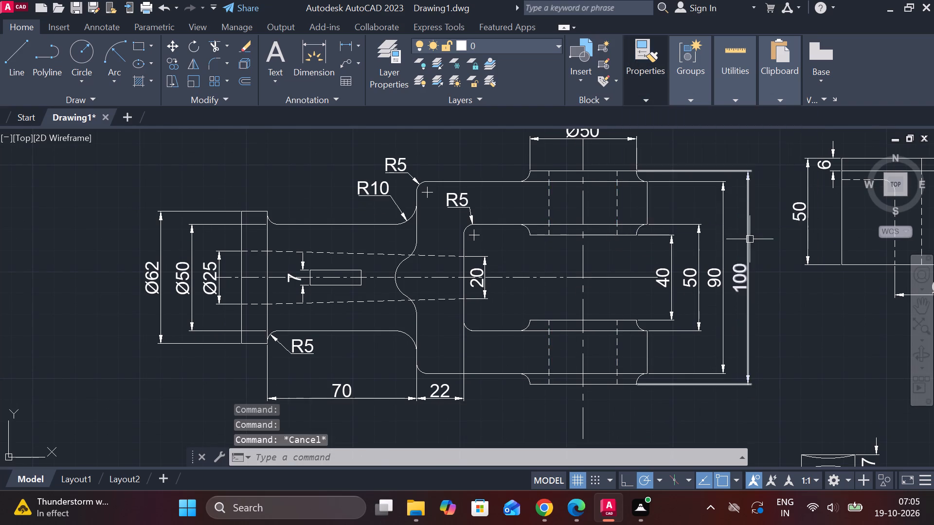
Draw a vertical line down from the midpoint of the upper boss's top edge in the undimensioned fork view.
scroll(748, 251, "down", 2)
middle_click_drag(388, 274, 444, 363)
scroll(380, 265, "up", 2)
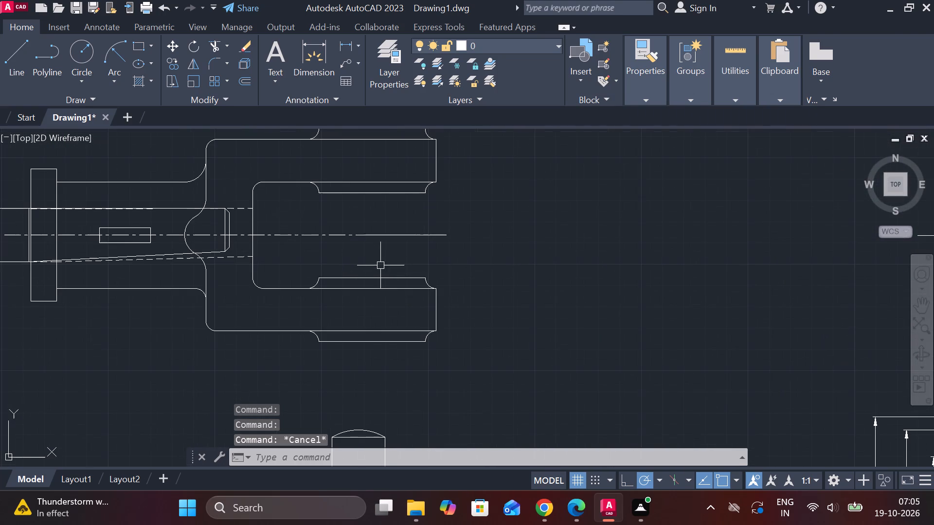
middle_click_drag(398, 256, 401, 275)
scroll(417, 279, "down", 2)
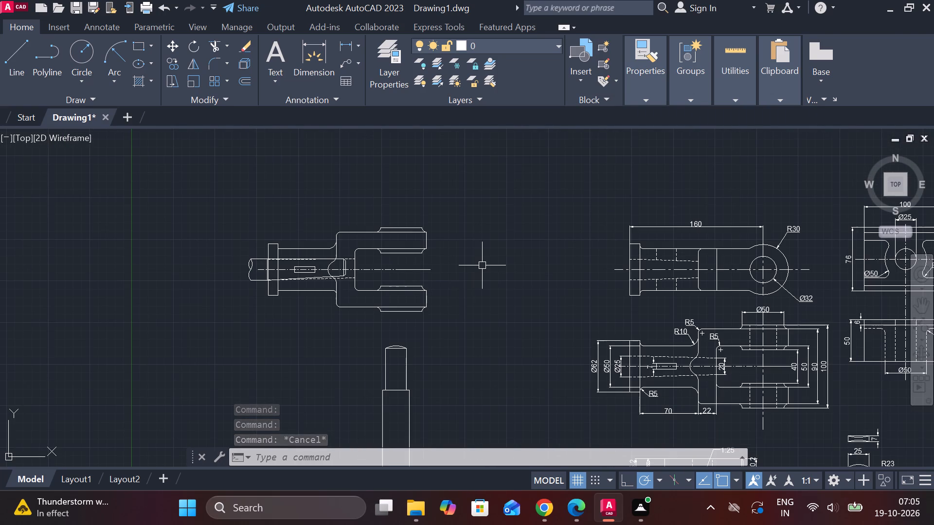
key("l")
key("Return")
scroll(404, 230, "up", 3)
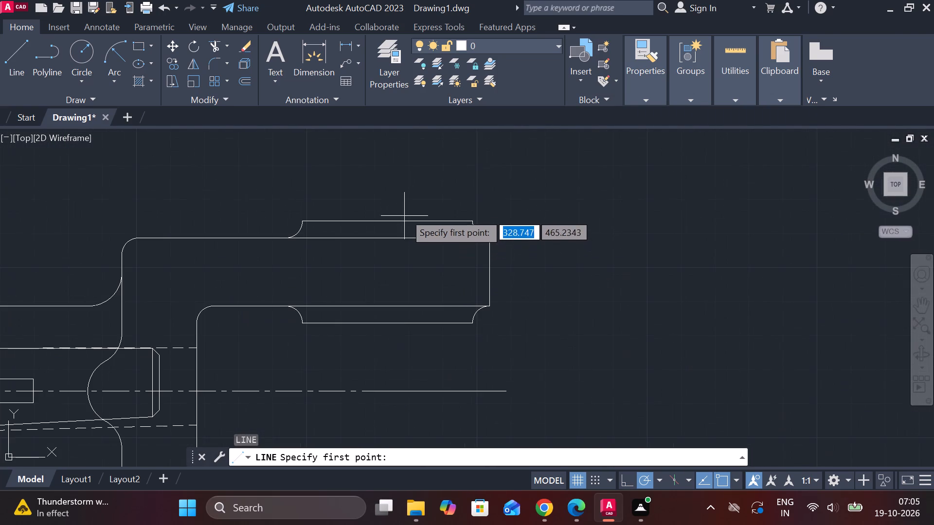
left_click(390, 221)
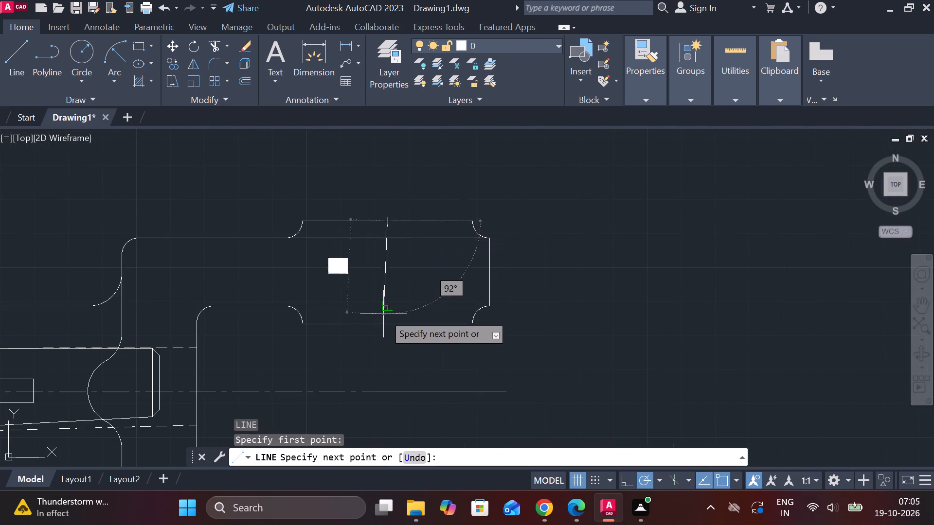
End the vertical line on the lower edge of the upper boss in the undimensioned fork view.
left_click(390, 328)
key("Escape")
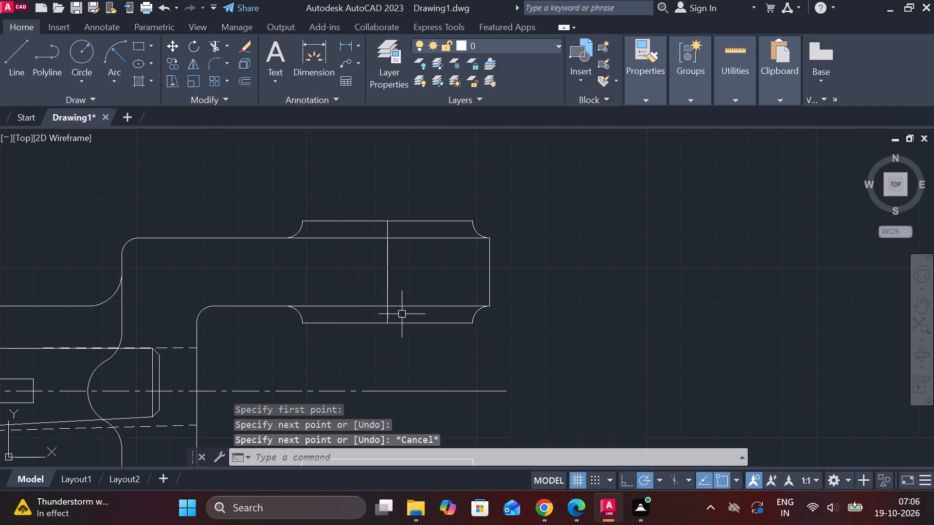
Offset the upper boss's vertical centre line by 16 to both sides to form the pin-hole edges.
left_click(386, 288)
key("o")
key("Return")
key("Return")
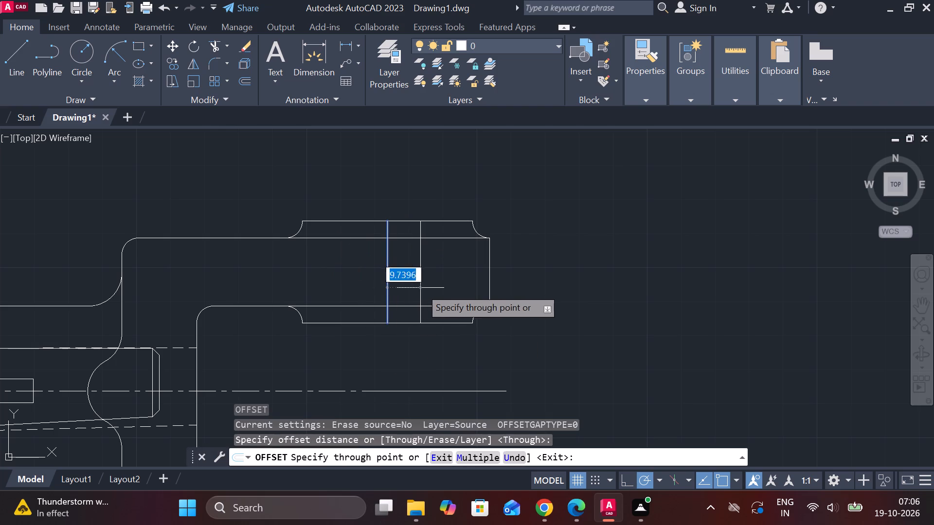
type("16")
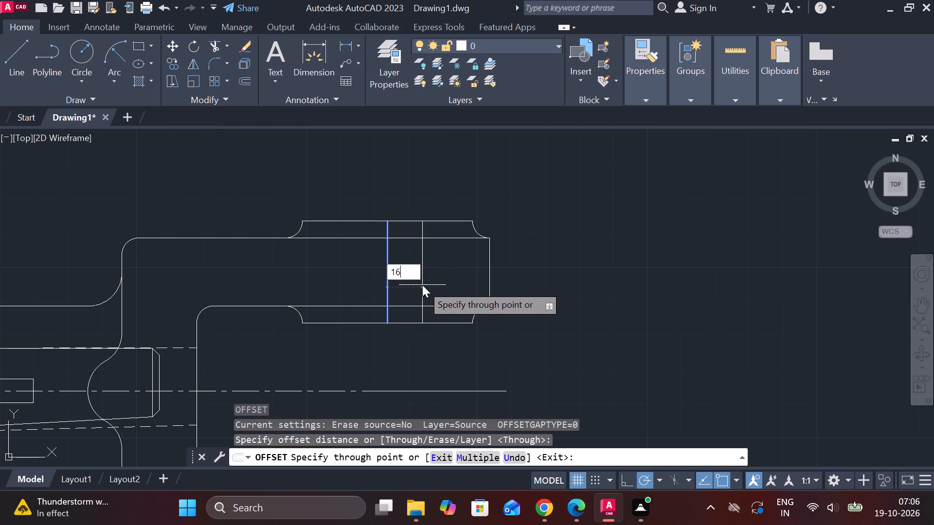
key("space")
left_click(384, 263)
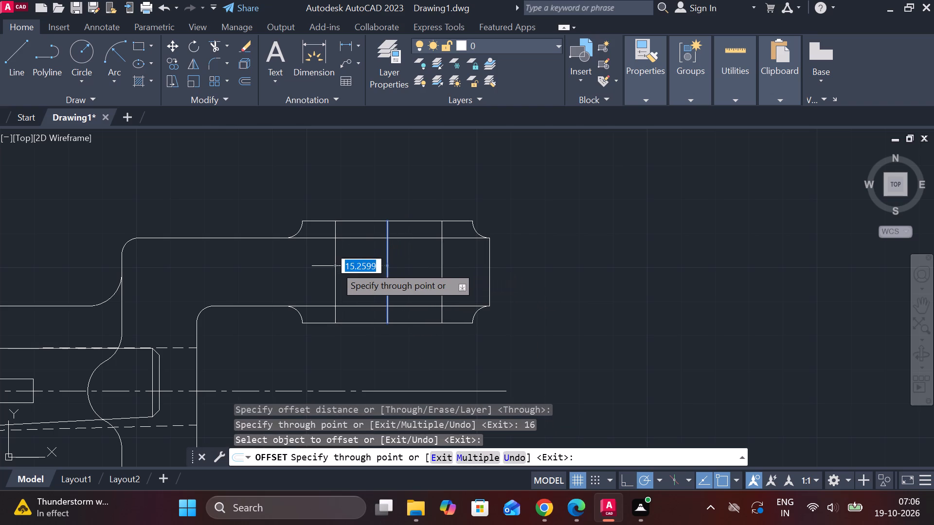
type("16")
key("Return")
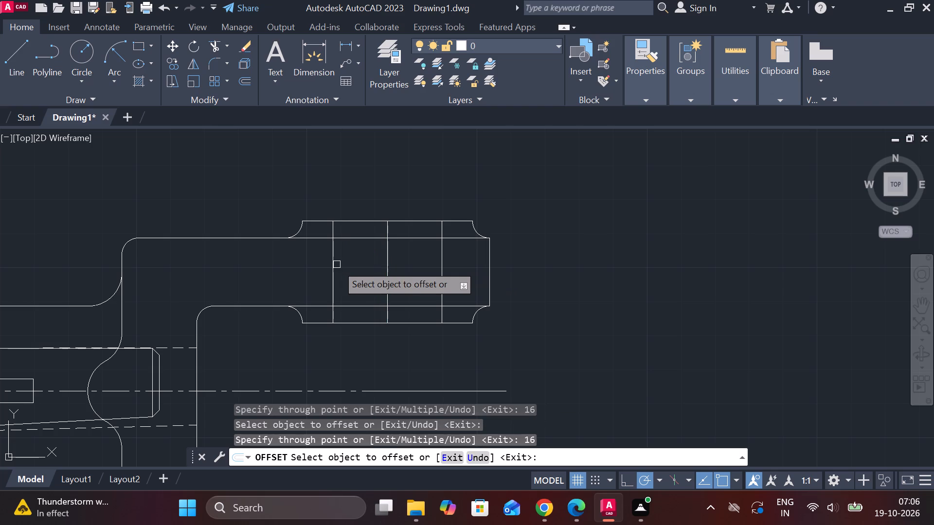
scroll(414, 280, "down", 1)
key("Escape")
scroll(432, 300, "up", 1)
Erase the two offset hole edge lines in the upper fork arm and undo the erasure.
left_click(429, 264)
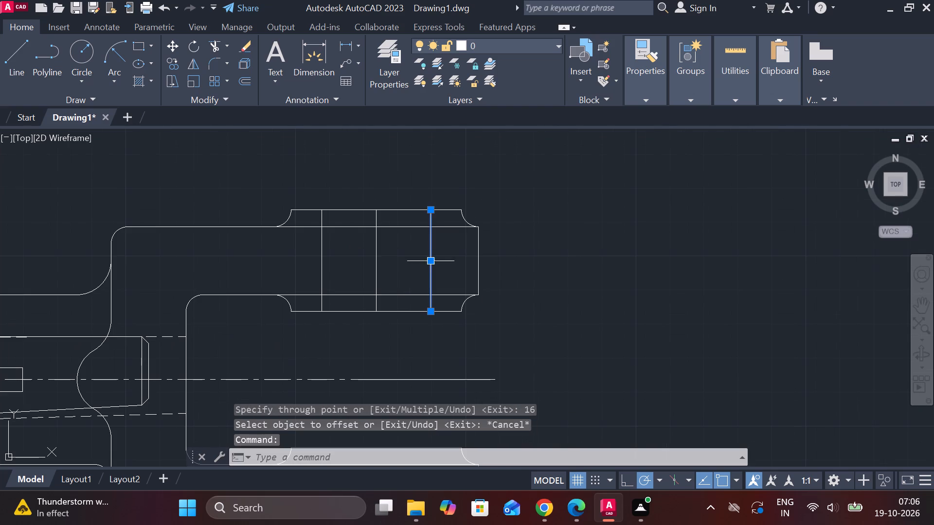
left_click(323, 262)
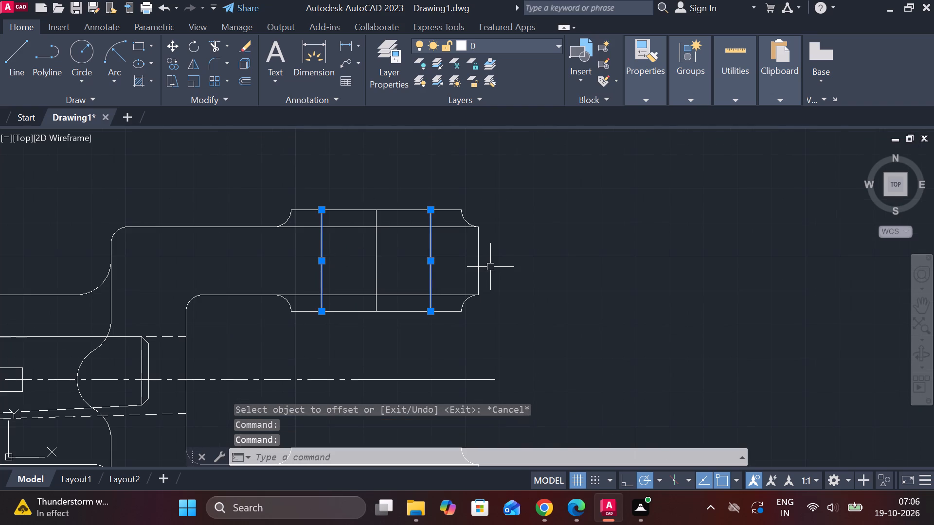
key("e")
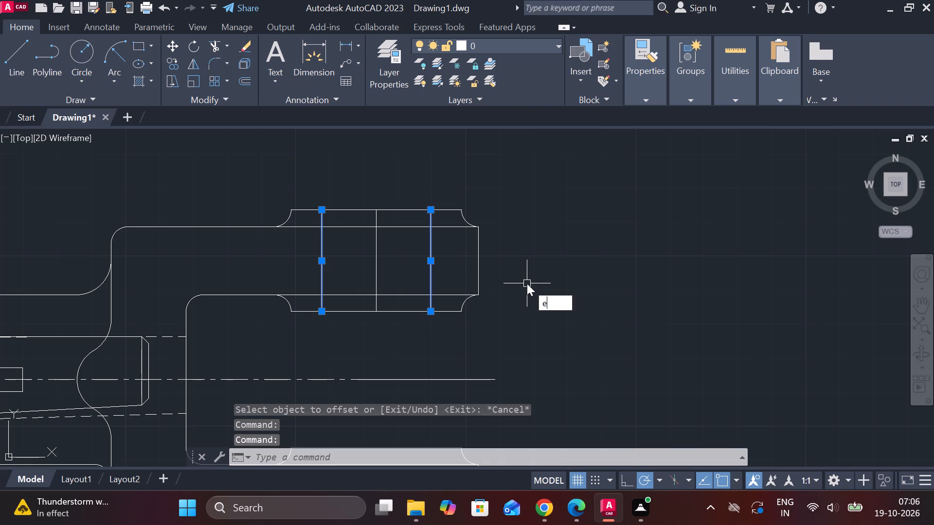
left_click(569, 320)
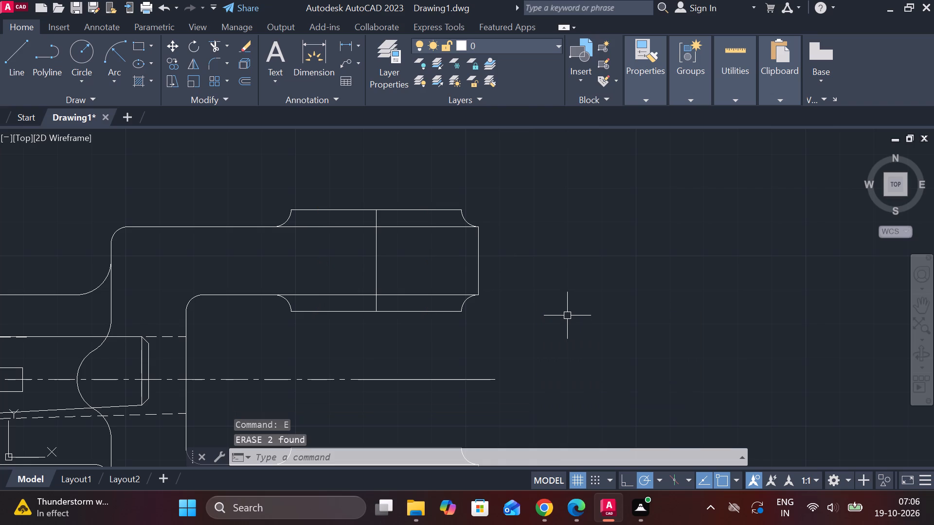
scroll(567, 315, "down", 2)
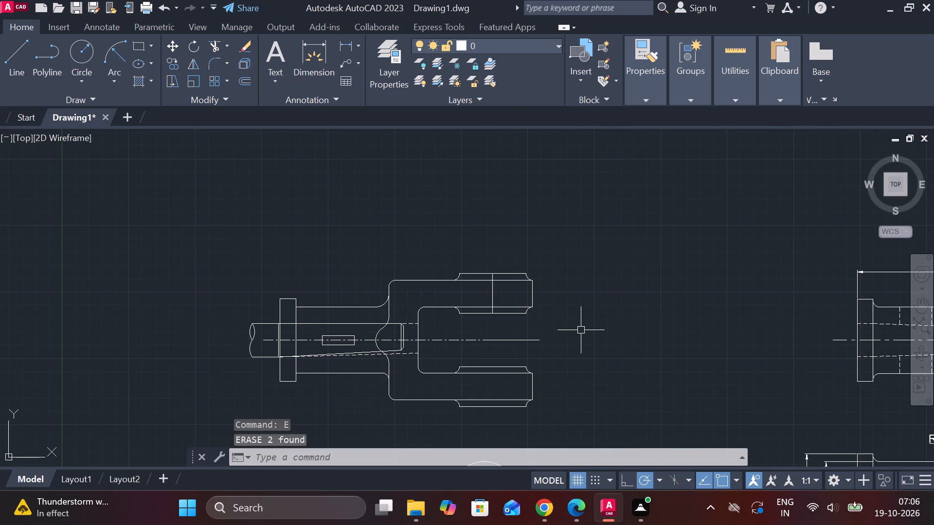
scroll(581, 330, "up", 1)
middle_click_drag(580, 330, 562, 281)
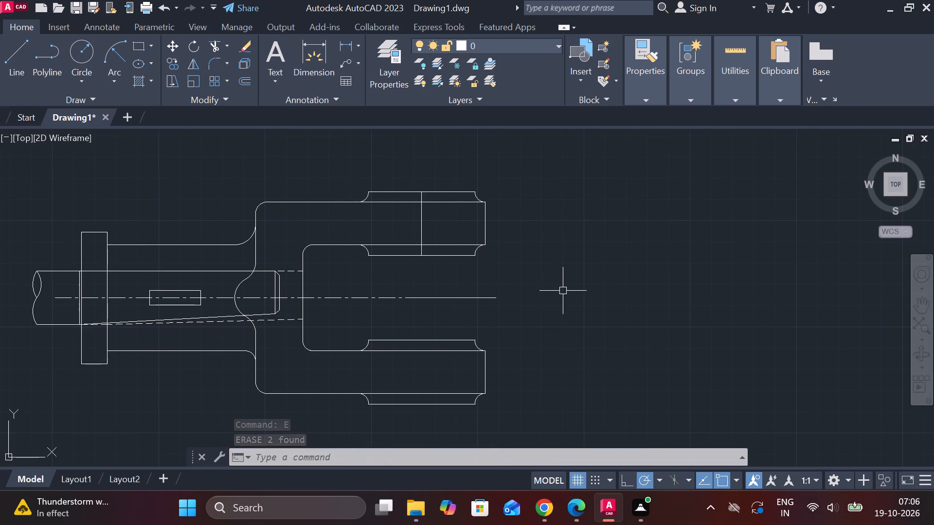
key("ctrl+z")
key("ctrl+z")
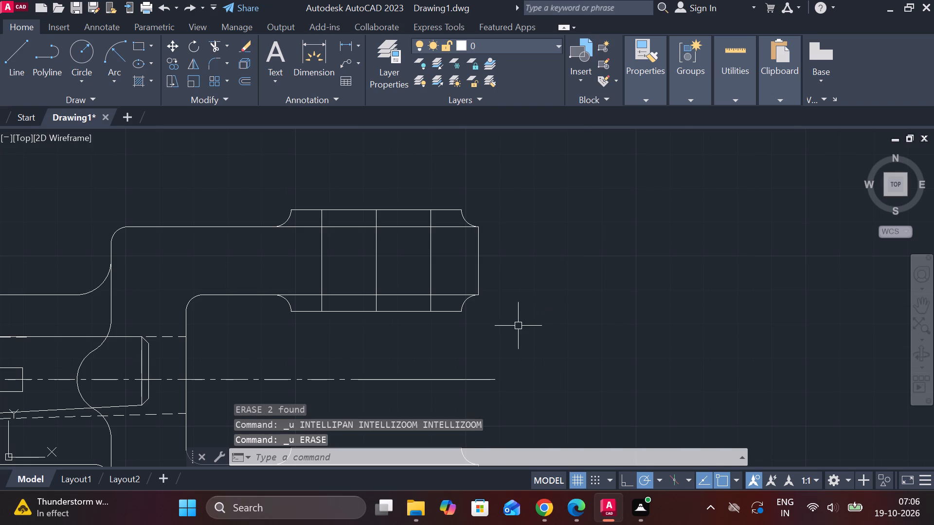
Move the undimensioned stepped pin from below the fork to just beyond the fork's open end.
middle_click_drag(517, 327, 513, 218)
scroll(540, 291, "down", 2)
middle_click_drag(601, 342, 570, 166)
scroll(519, 269, "down", 1)
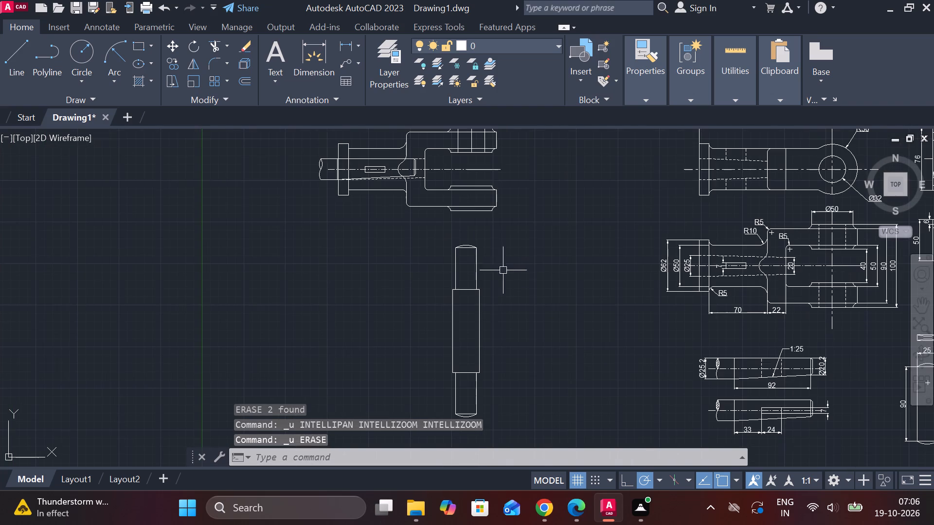
left_click(410, 229)
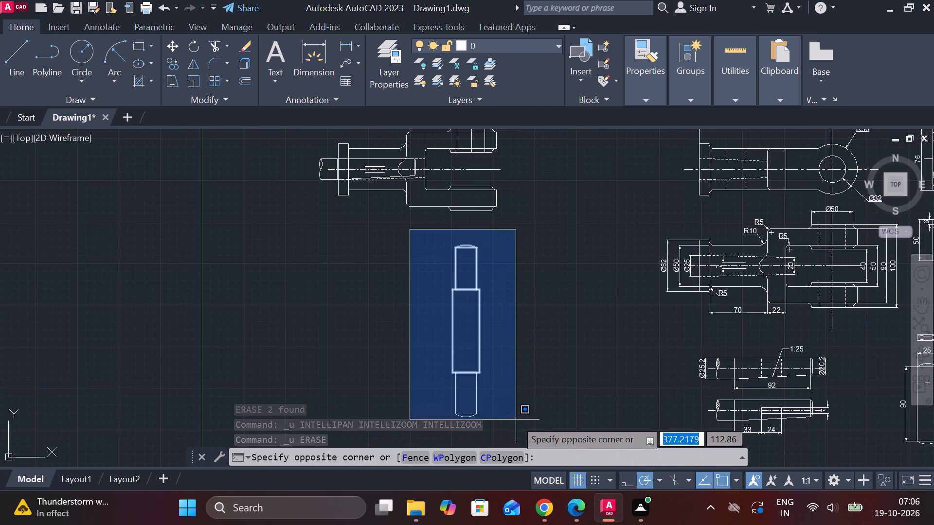
left_click(516, 425)
key("m")
key("Return")
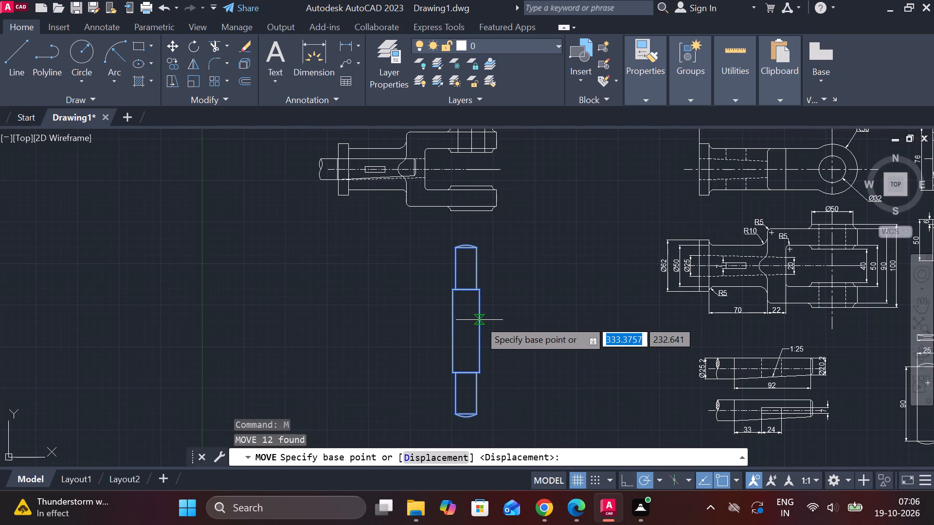
left_click(482, 328)
middle_click_drag(485, 219, 472, 333)
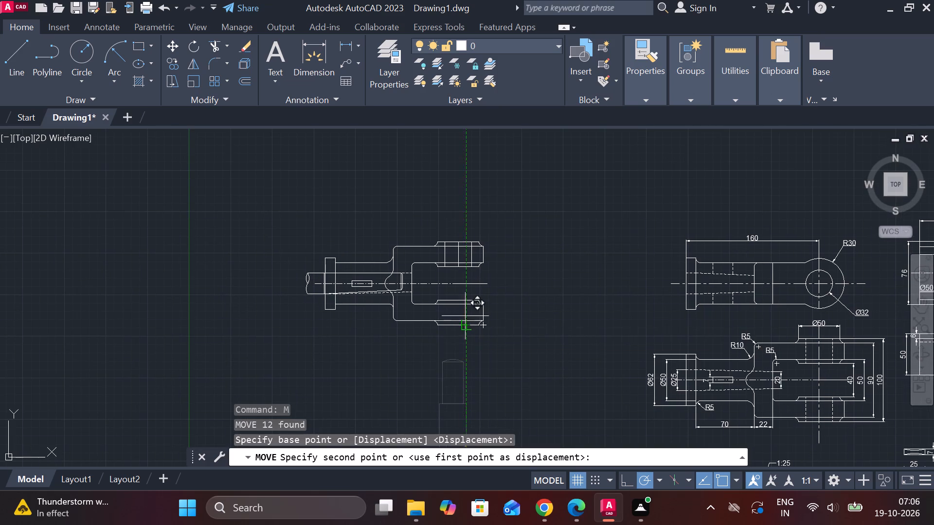
scroll(463, 282, "up", 2)
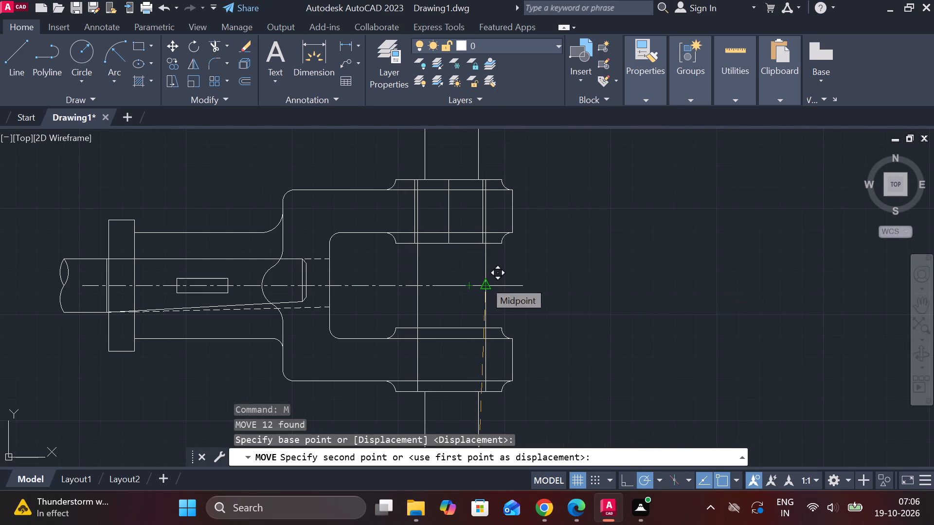
left_click(642, 268)
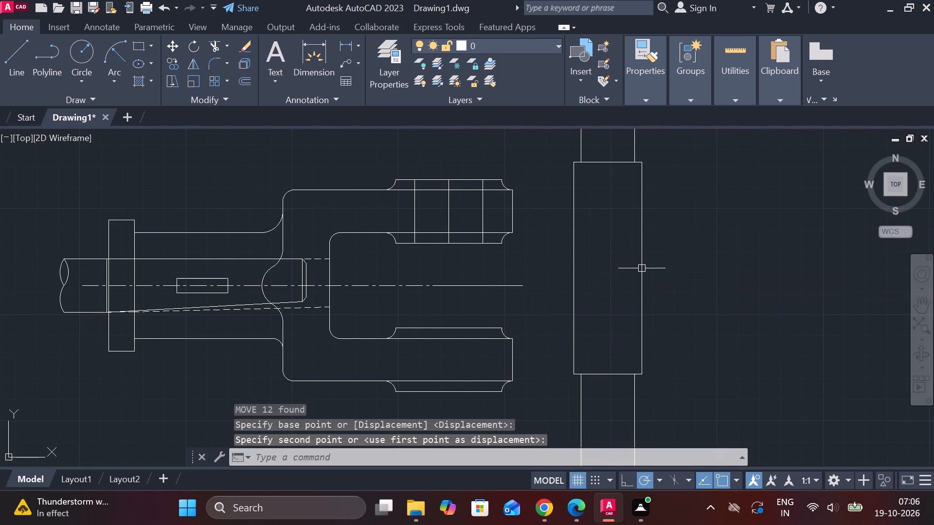
key("Escape")
Stretch the lower end of the right pin-hole edge line vertically down past the lower fork arm.
left_click(480, 212)
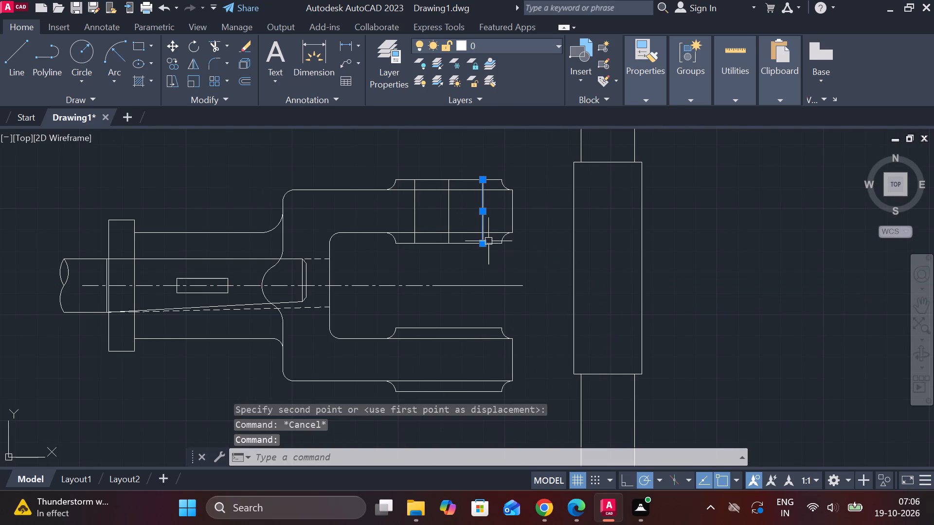
left_click(484, 245)
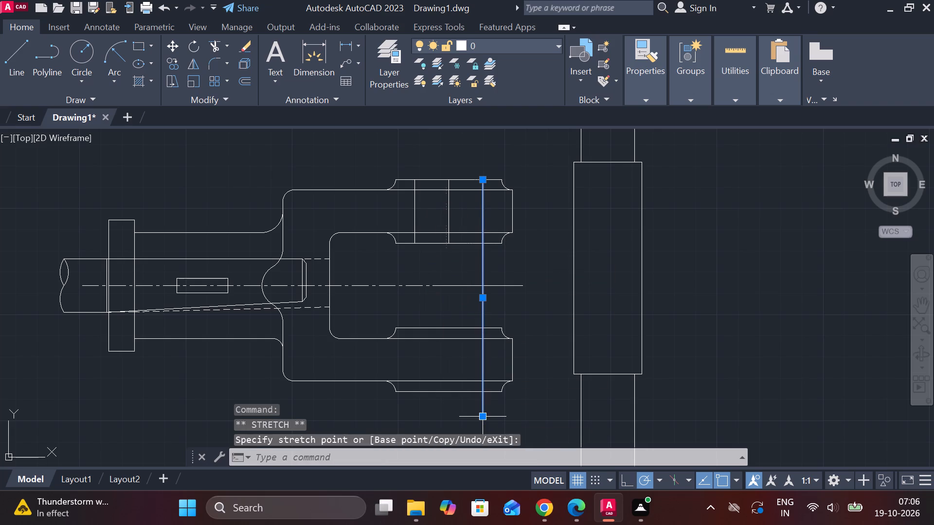
left_click(484, 417)
key("Escape")
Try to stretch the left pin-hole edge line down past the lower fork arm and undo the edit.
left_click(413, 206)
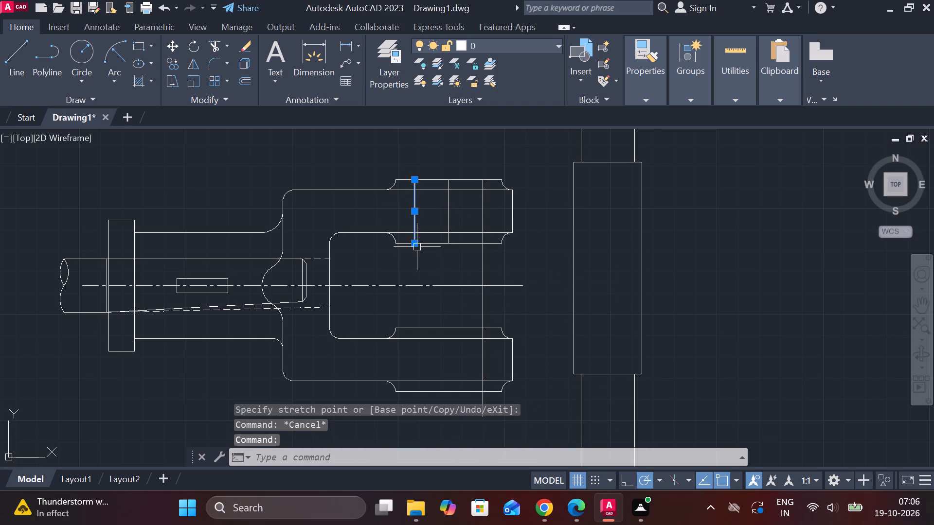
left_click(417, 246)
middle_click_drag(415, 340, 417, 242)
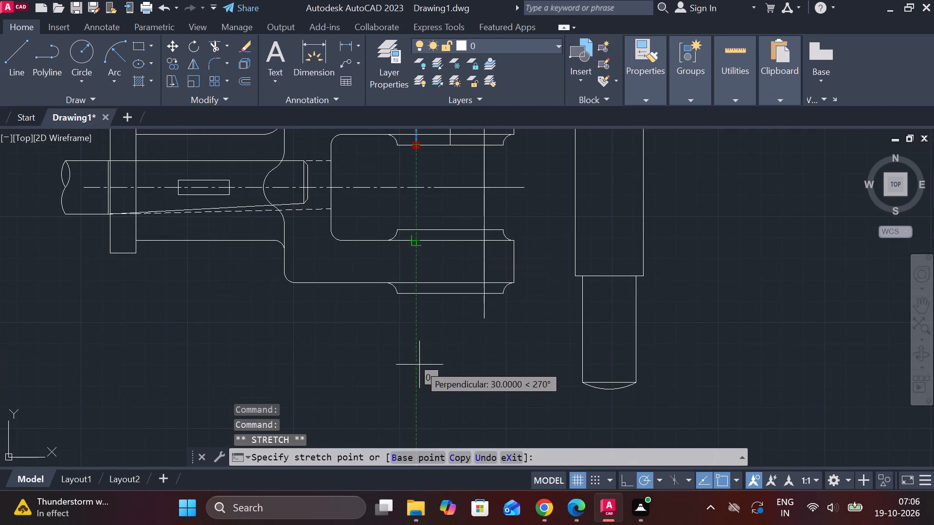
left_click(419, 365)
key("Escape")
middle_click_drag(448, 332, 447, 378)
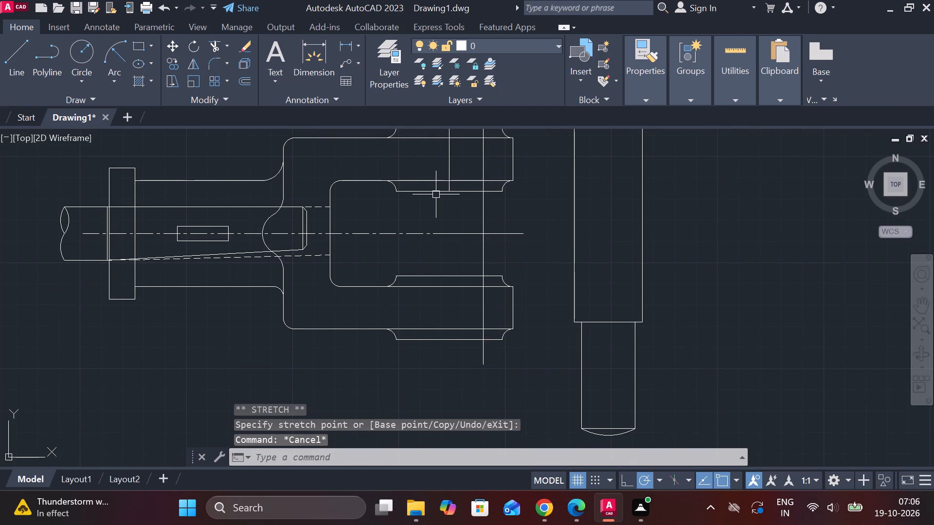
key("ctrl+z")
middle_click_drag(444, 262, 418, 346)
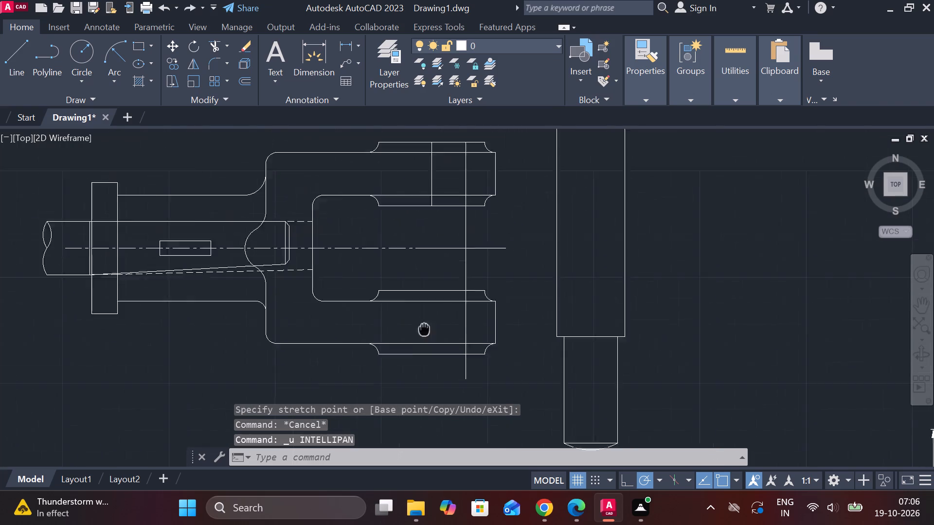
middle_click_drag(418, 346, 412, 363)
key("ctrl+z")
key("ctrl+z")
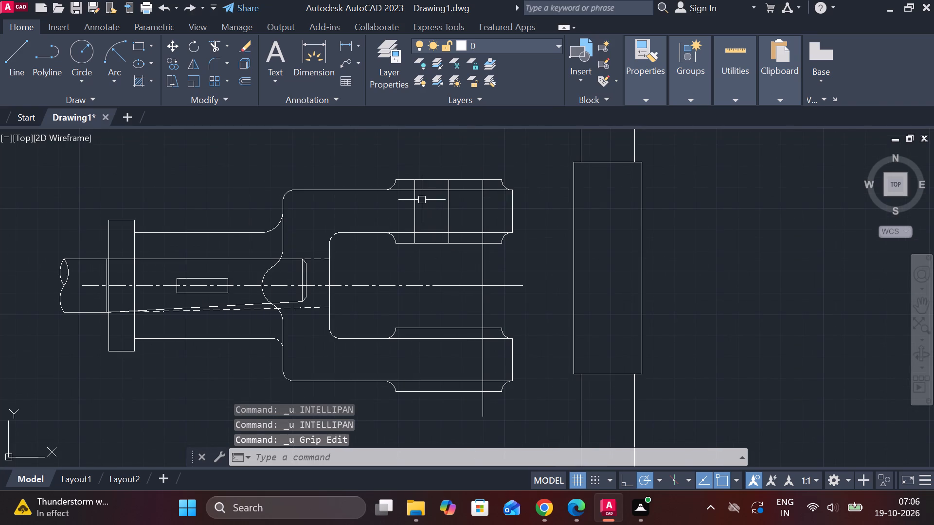
Lengthen the left pin-hole edge line and the hole's centre line downward past the lower fork arm.
left_click(416, 209)
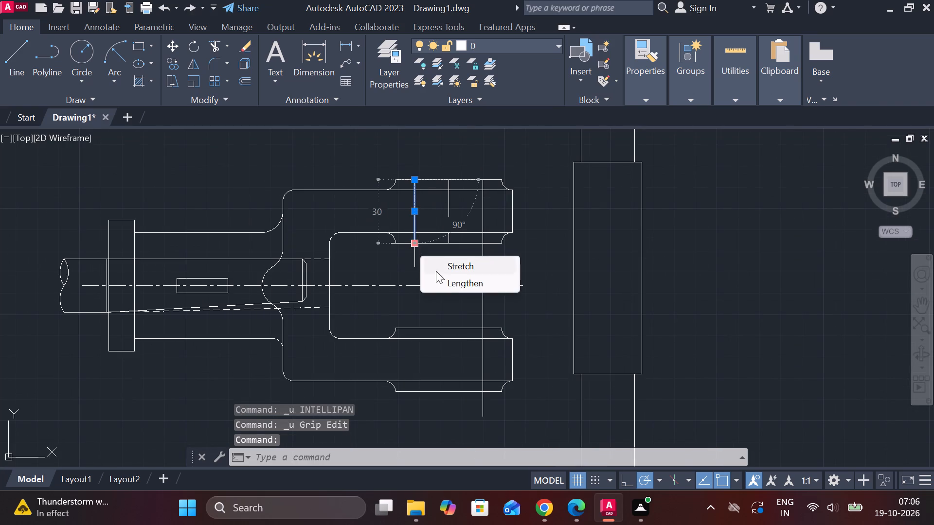
left_click(454, 281)
middle_click_drag(453, 292, 446, 258)
left_click(427, 420)
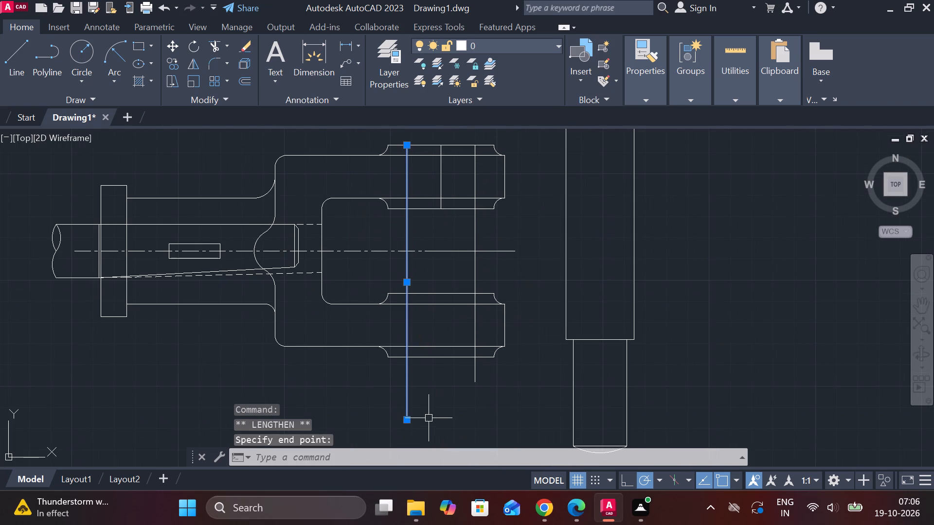
key("Escape")
scroll(543, 233, "down", 1)
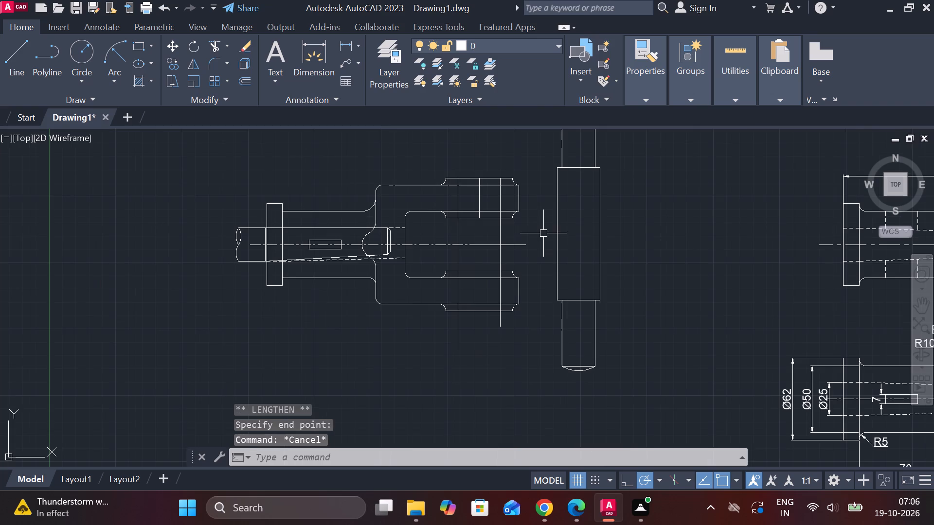
middle_click_drag(547, 263, 539, 309)
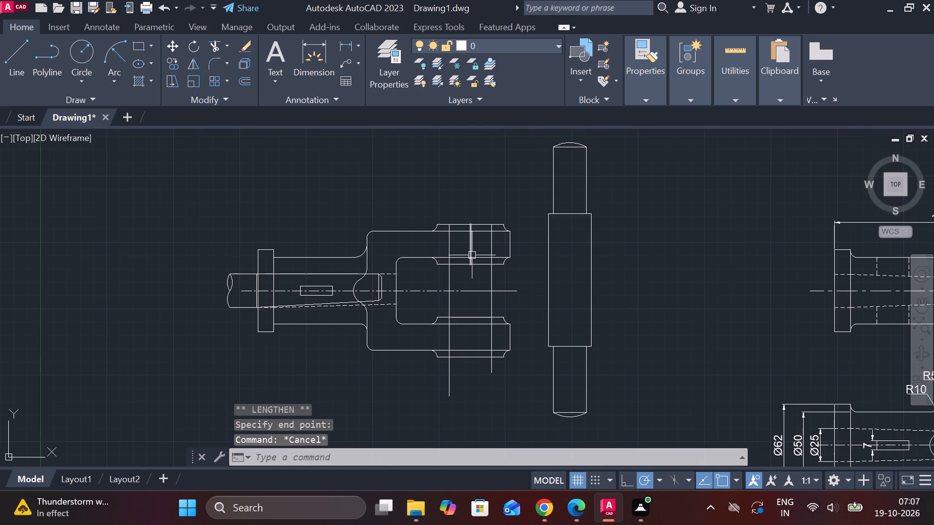
left_click(472, 255)
left_click(501, 301)
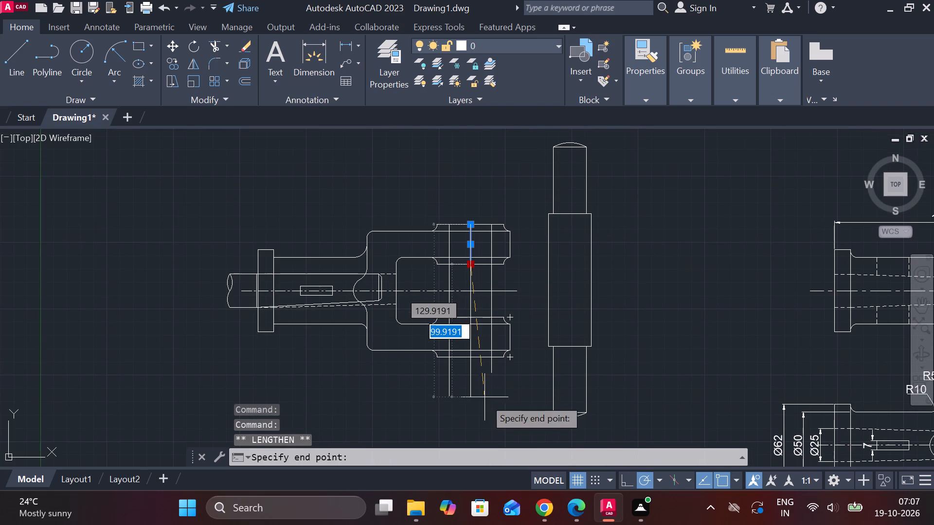
left_click(485, 399)
key("Escape")
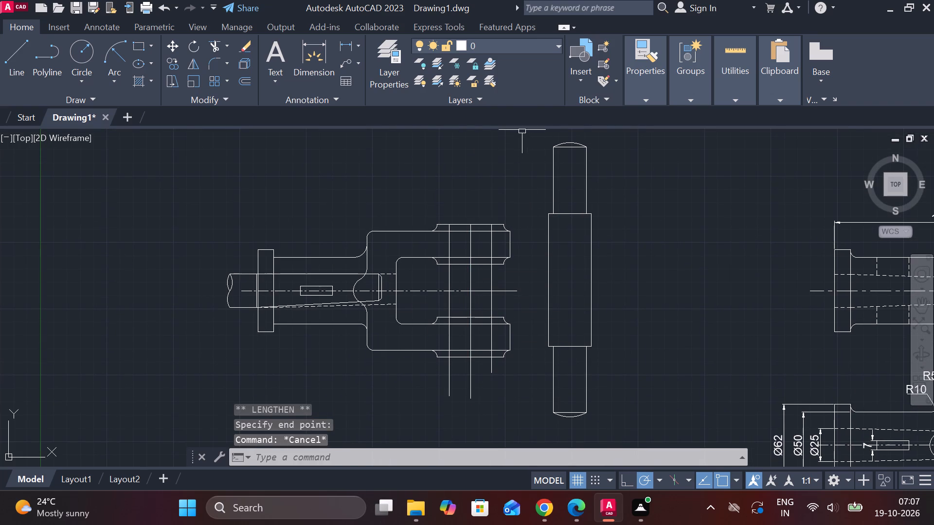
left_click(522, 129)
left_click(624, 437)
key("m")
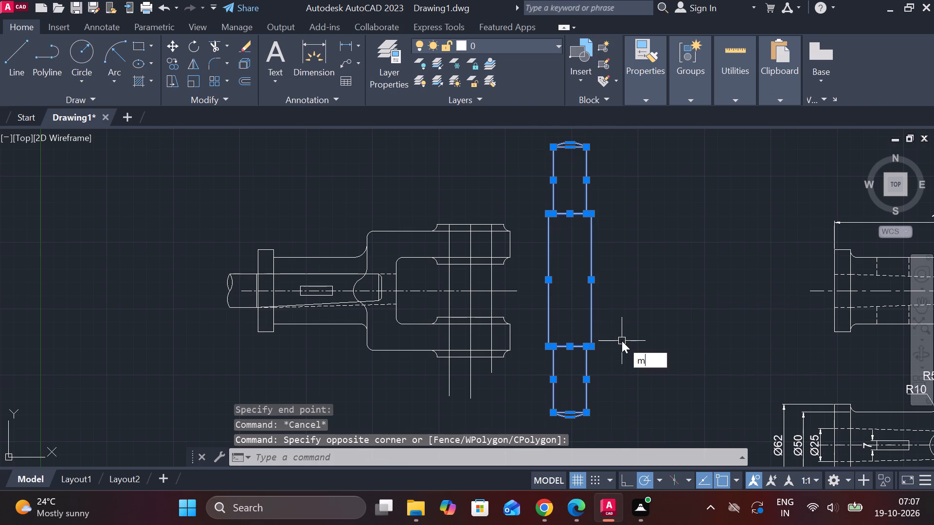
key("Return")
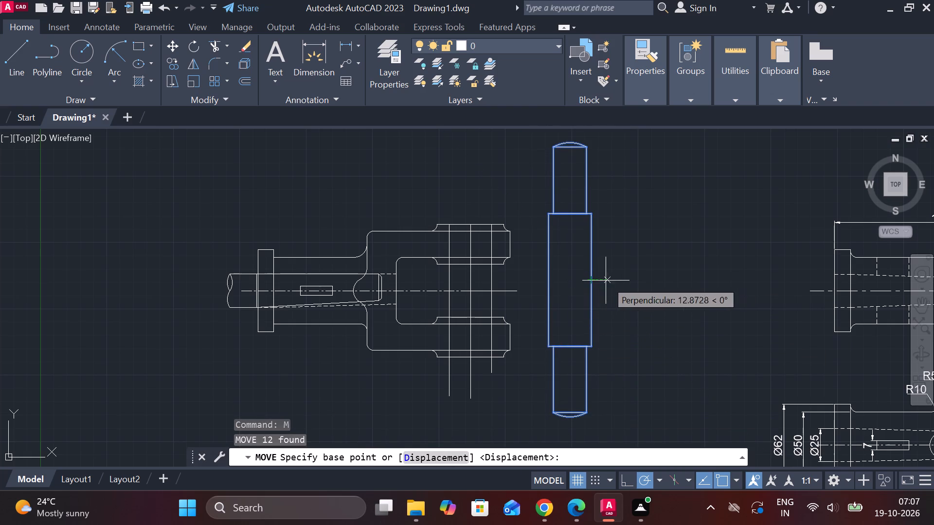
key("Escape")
Draw a horizontal line across the pin's thick middle section, joining the midpoints of its two long edges.
key("l")
key("Return")
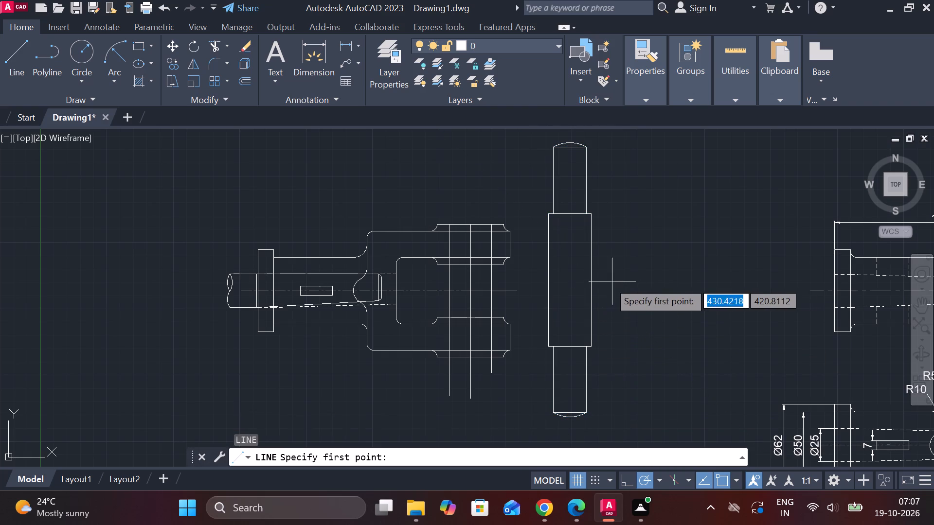
left_click(593, 280)
left_click(544, 283)
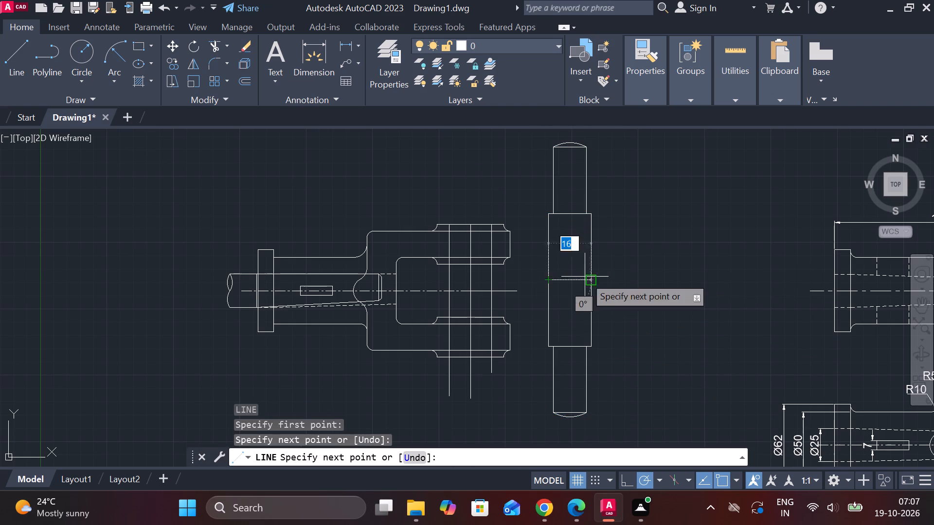
key("Escape")
Move the pin by its mid-line's midpoint to where the fork's horizontal centre line crosses the pin-hole centre line.
scroll(612, 260, "down", 2)
left_click(575, 196)
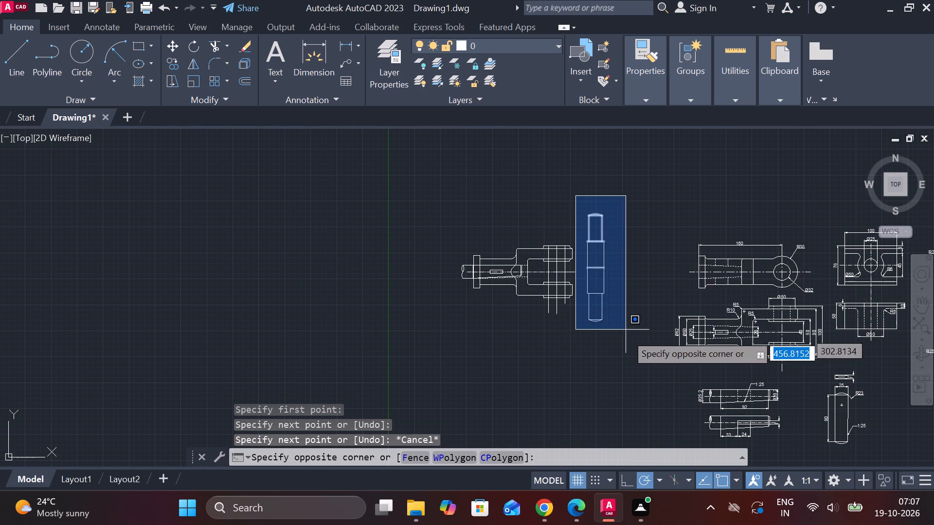
left_click(636, 351)
key("m")
key("Return")
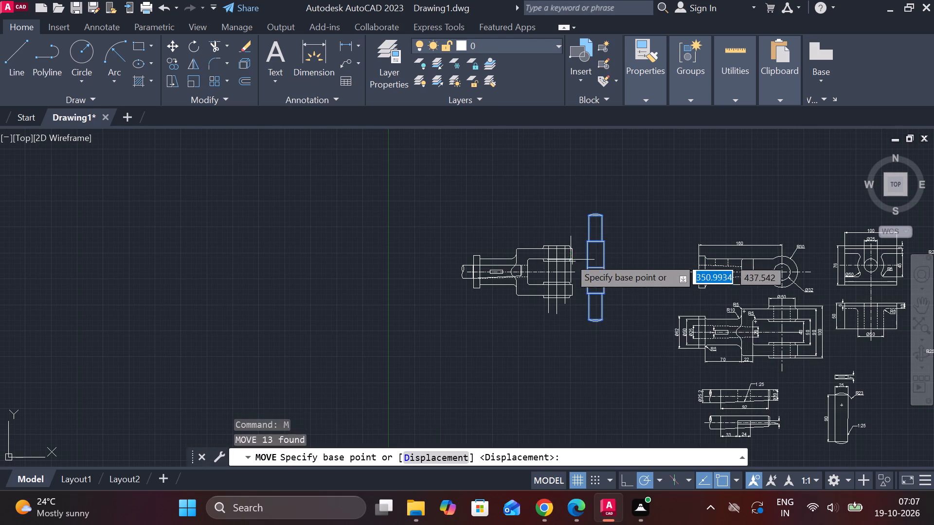
scroll(569, 258, "up", 2)
left_click(637, 281)
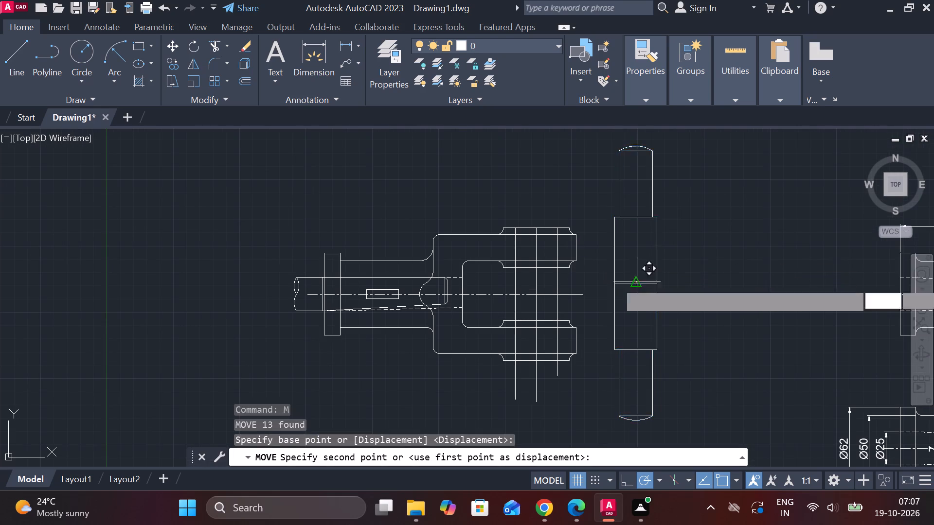
scroll(572, 284, "up", 2)
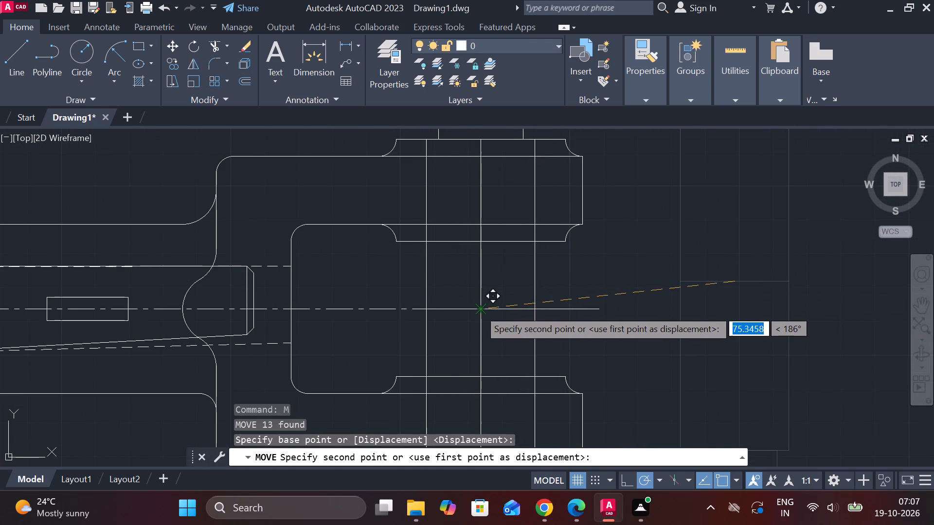
left_click(479, 309)
scroll(602, 315, "down", 1)
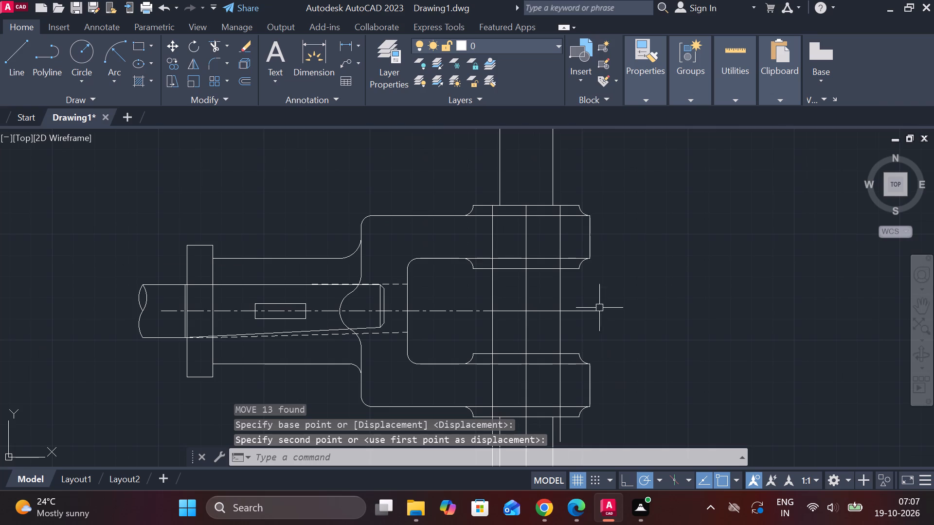
scroll(594, 272, "down", 1)
key("Escape")
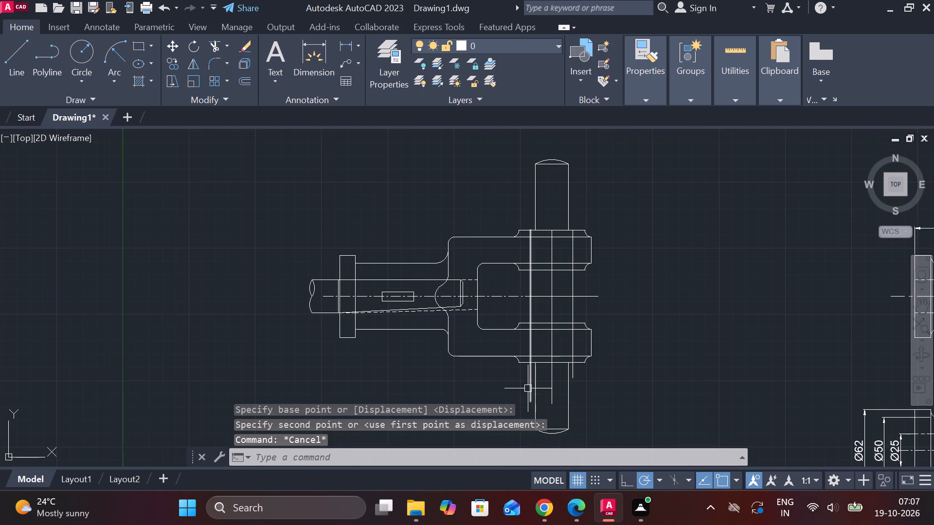
Erase the two extended pin-hole edge lines and the vertical hole centre line from the fork.
left_click(528, 386)
left_click(575, 375)
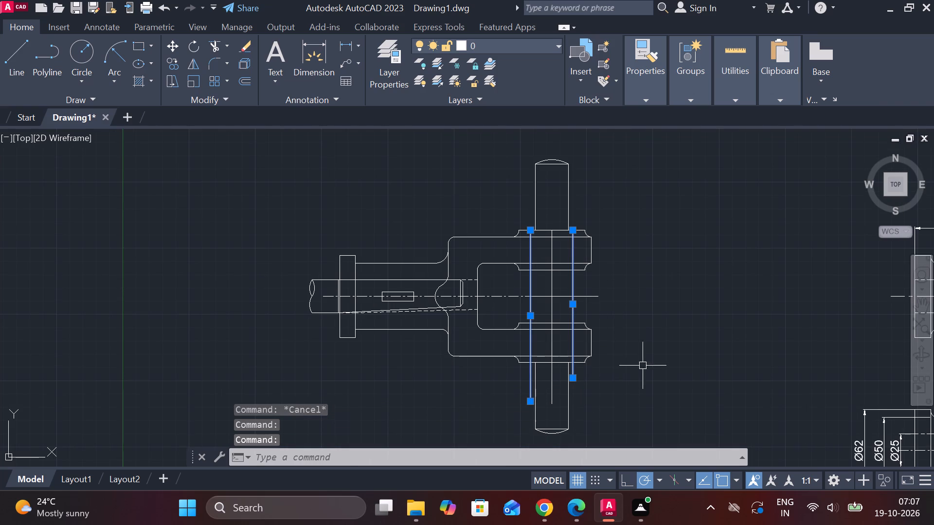
type("e")
key("space")
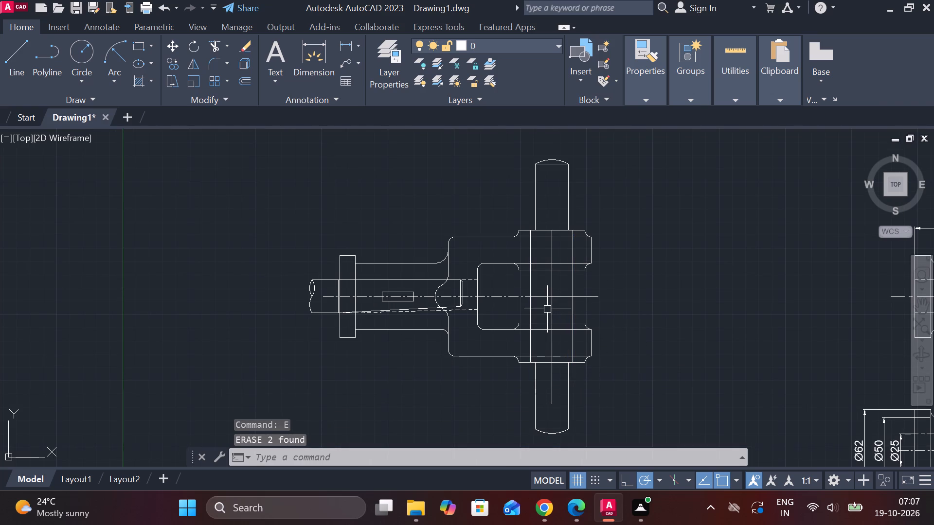
left_click(553, 305)
key("e")
key("space")
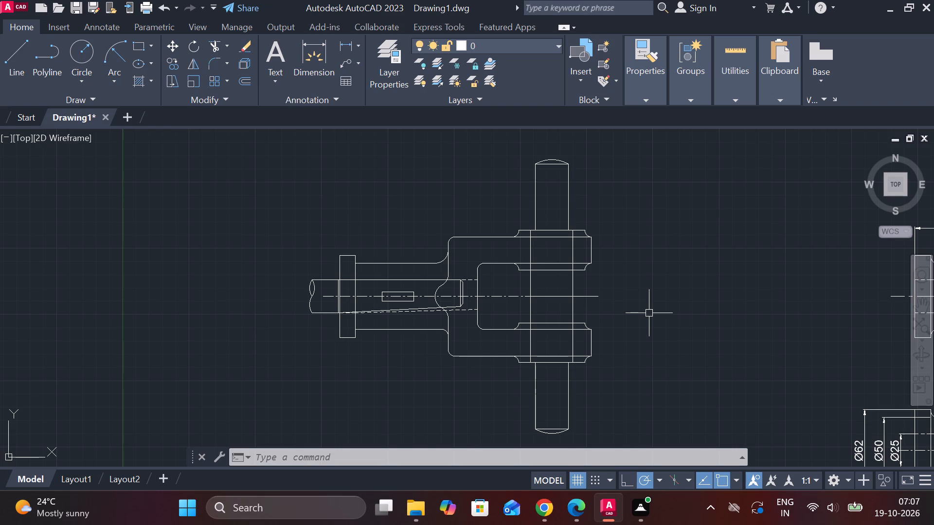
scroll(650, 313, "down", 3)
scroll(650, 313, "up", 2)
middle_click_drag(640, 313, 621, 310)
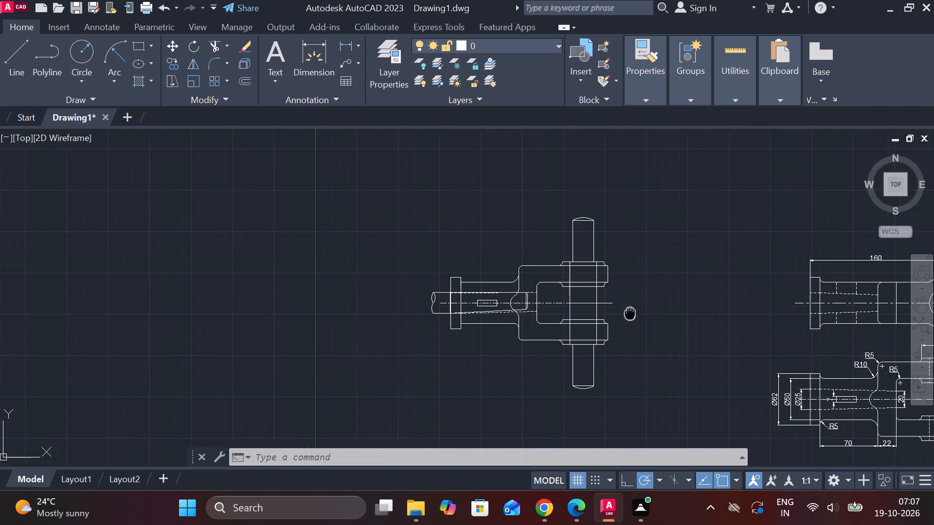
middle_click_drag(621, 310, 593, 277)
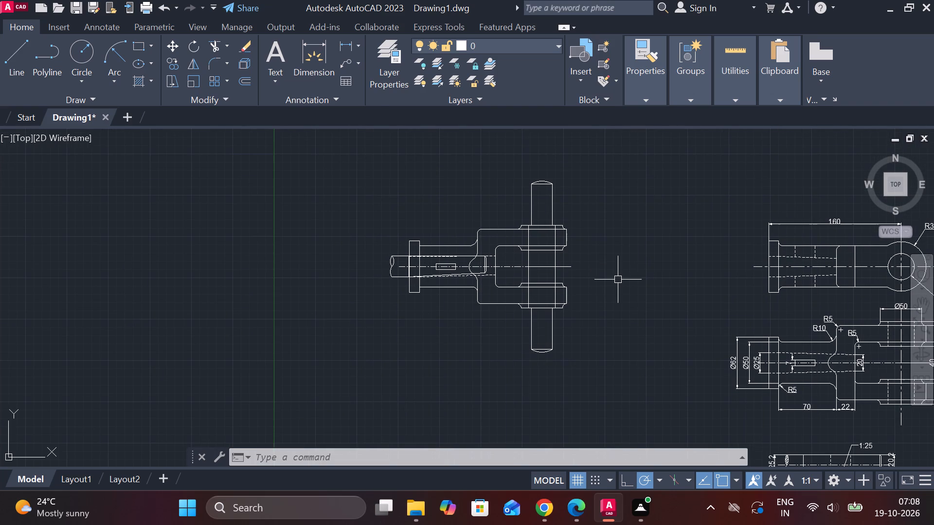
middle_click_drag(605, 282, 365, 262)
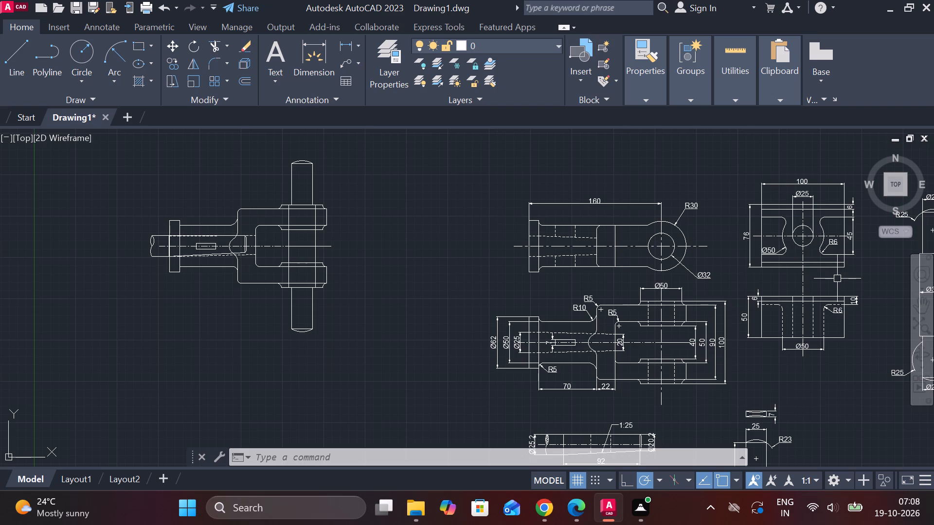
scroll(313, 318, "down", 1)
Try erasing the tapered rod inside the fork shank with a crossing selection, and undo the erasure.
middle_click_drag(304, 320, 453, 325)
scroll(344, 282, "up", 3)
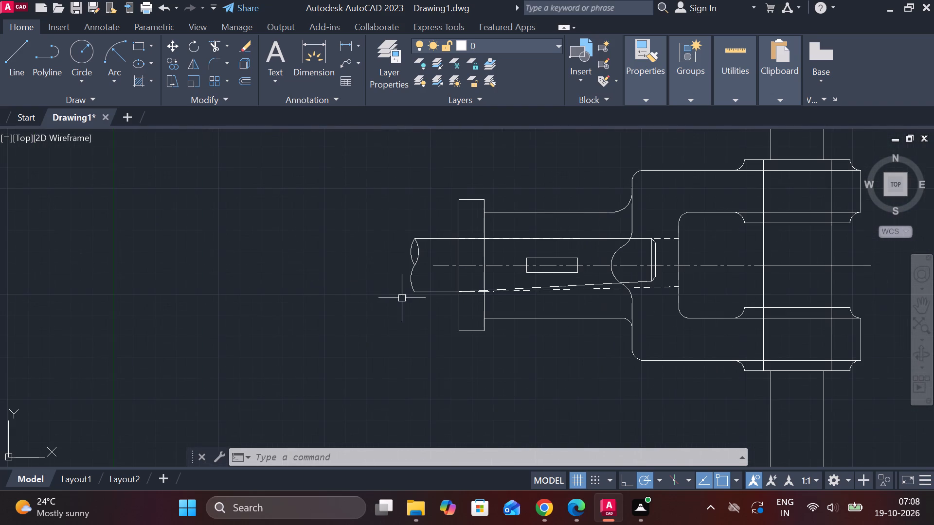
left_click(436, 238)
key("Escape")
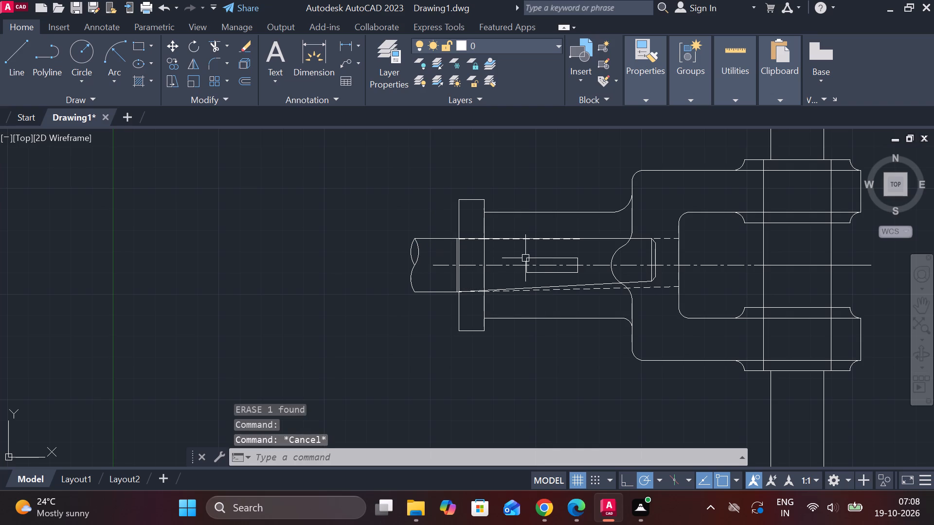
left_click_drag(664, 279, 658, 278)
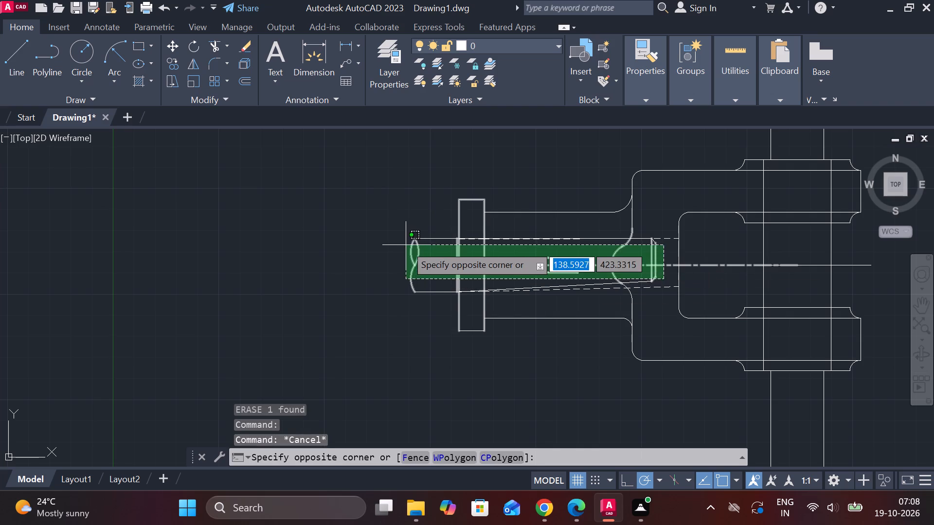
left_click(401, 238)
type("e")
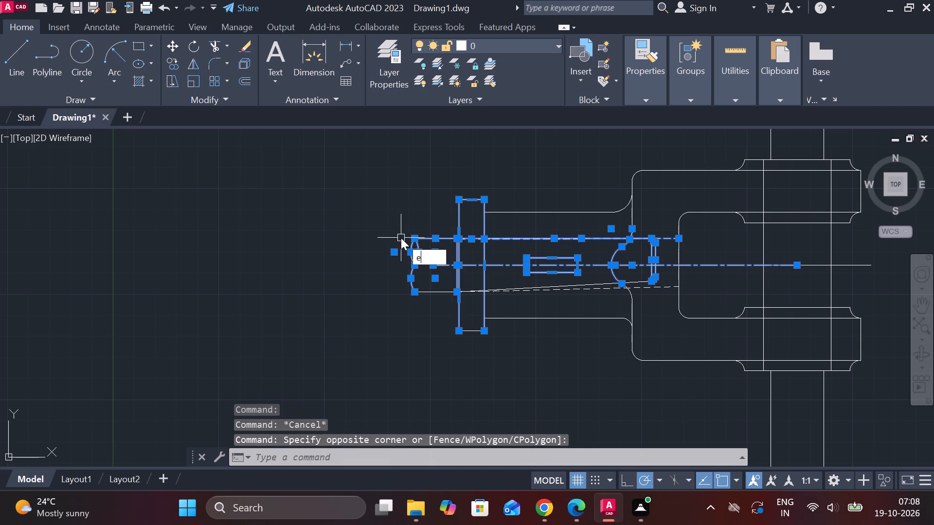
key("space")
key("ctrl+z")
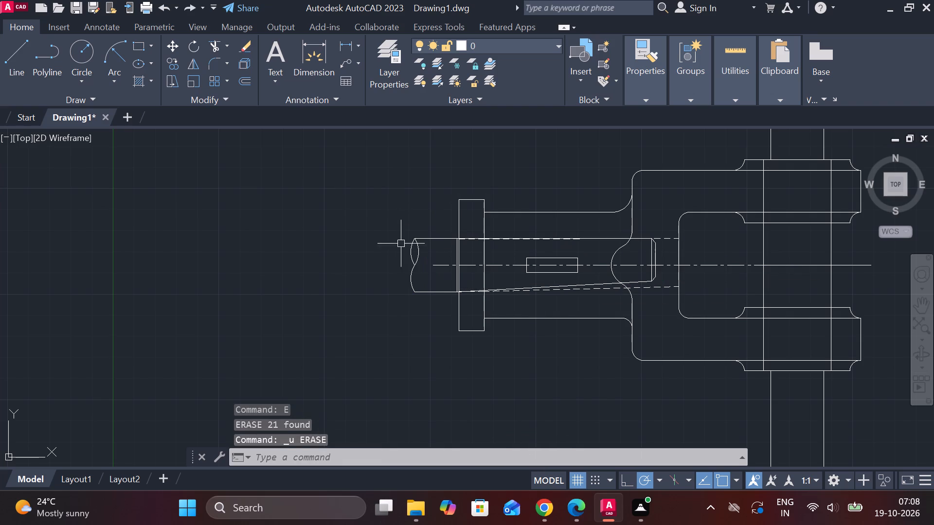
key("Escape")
Erase the upper break arcs and the top and bottom edges of the rod end projecting beyond the fork's collar.
left_click(425, 245)
left_click(391, 228)
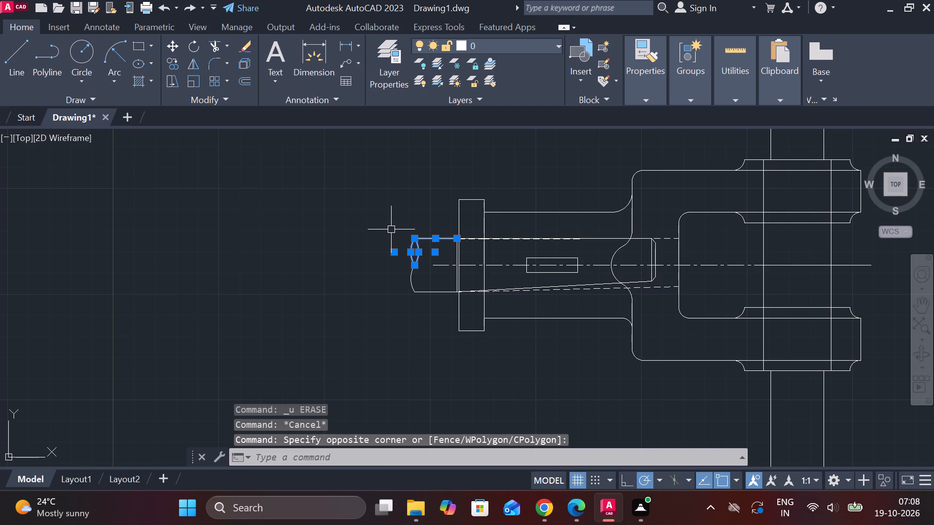
type("e")
key("space")
left_click(422, 292)
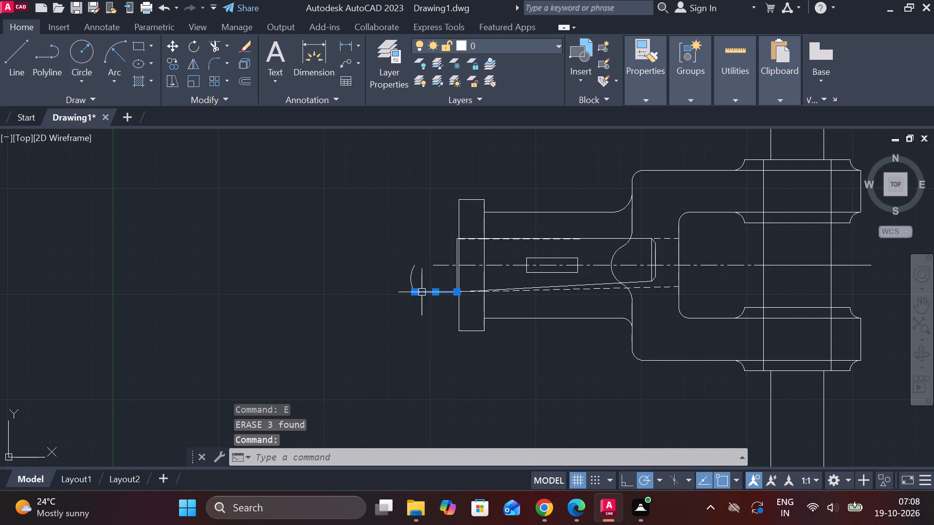
type("e")
key("space")
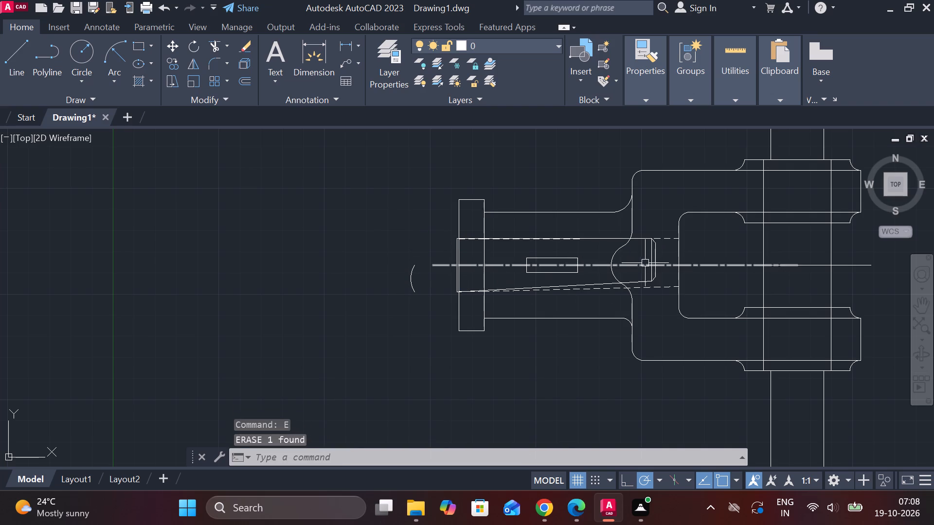
Erase the tapered rod's straight upper edge, sloping lower edge and outer tip line inside the fork.
left_click(652, 255)
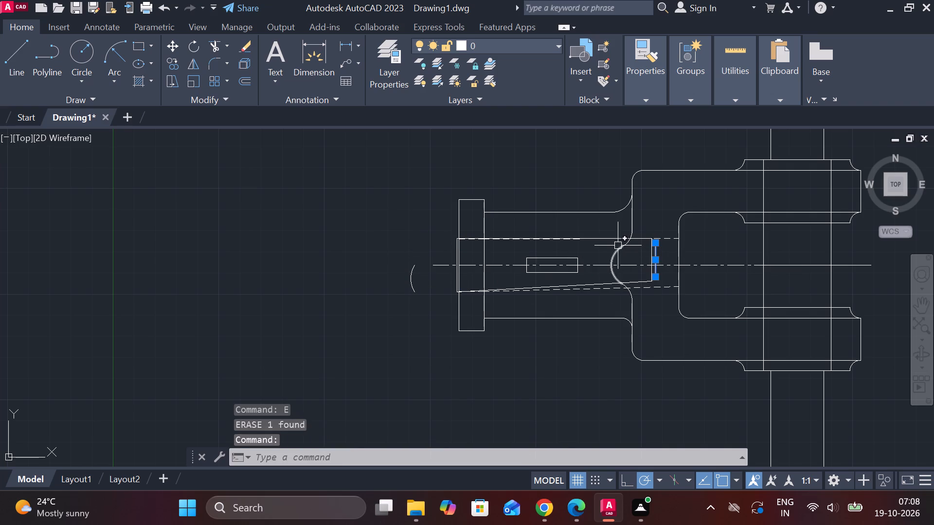
left_click(612, 242)
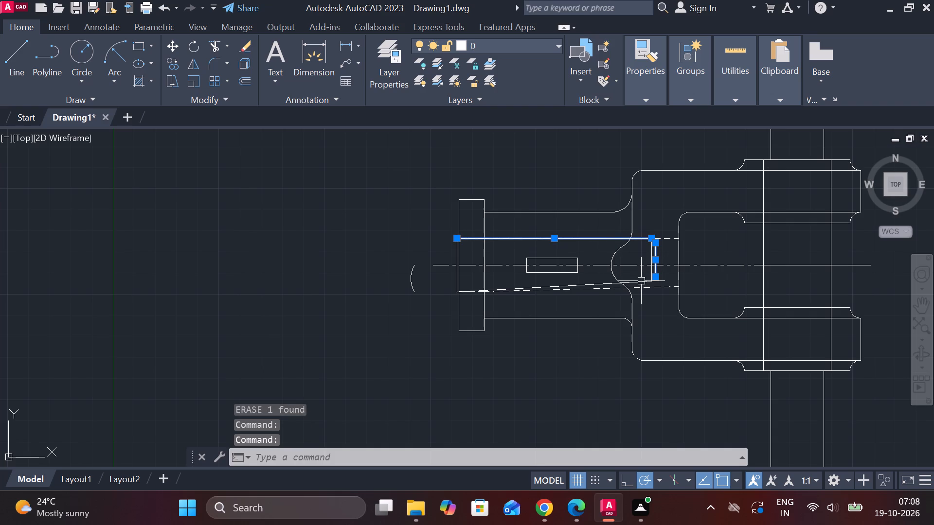
left_click(642, 281)
type("e")
key("space")
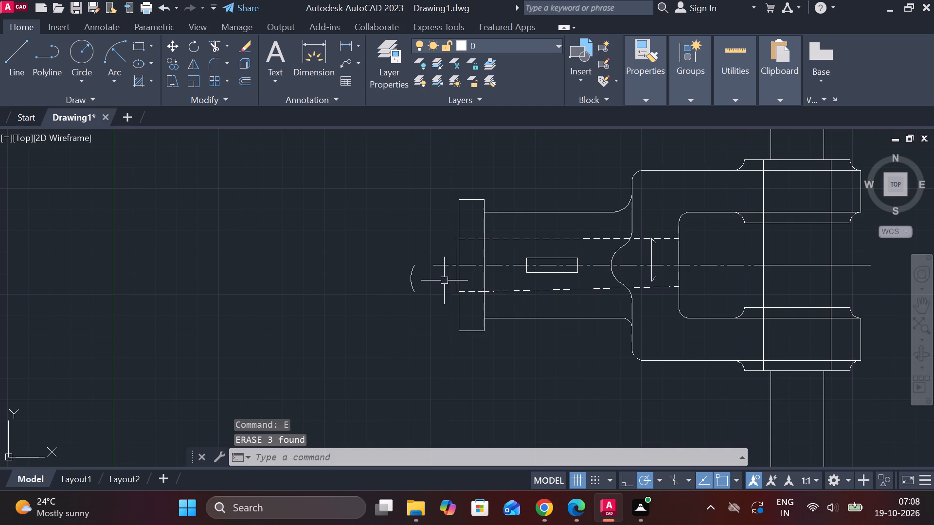
Erase the remaining rod break arc and the vertical rod line just outside the fork's collar.
left_click(413, 288)
scroll(452, 279, "up", 2)
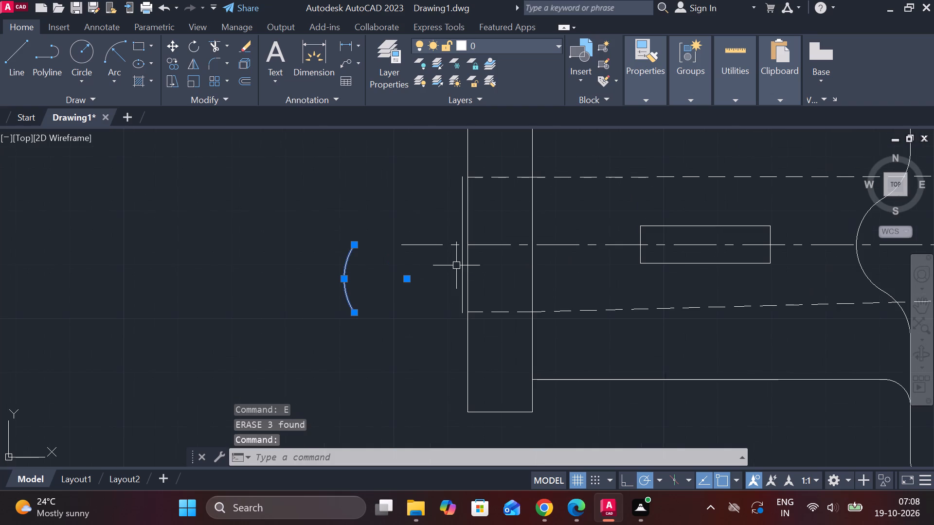
left_click(462, 262)
type("e")
key("space")
Erase the leftover vertical line and two short chamfer lines of the rod tip near the fork slot.
scroll(411, 337, "down", 2)
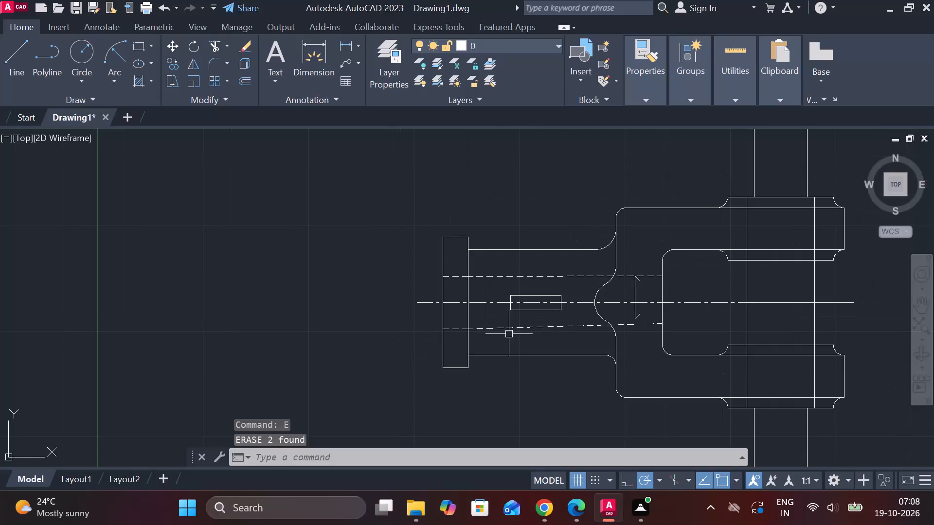
scroll(628, 291, "up", 1)
left_click(642, 289)
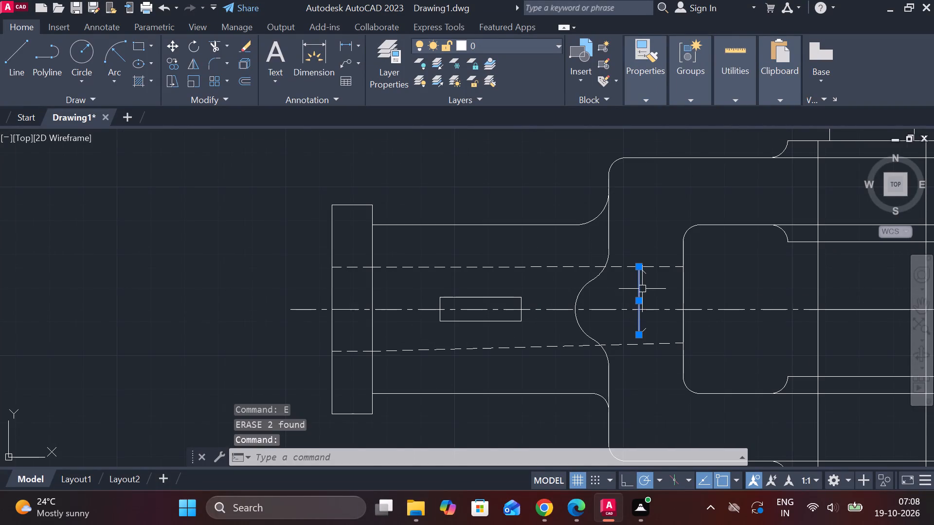
left_click(643, 272)
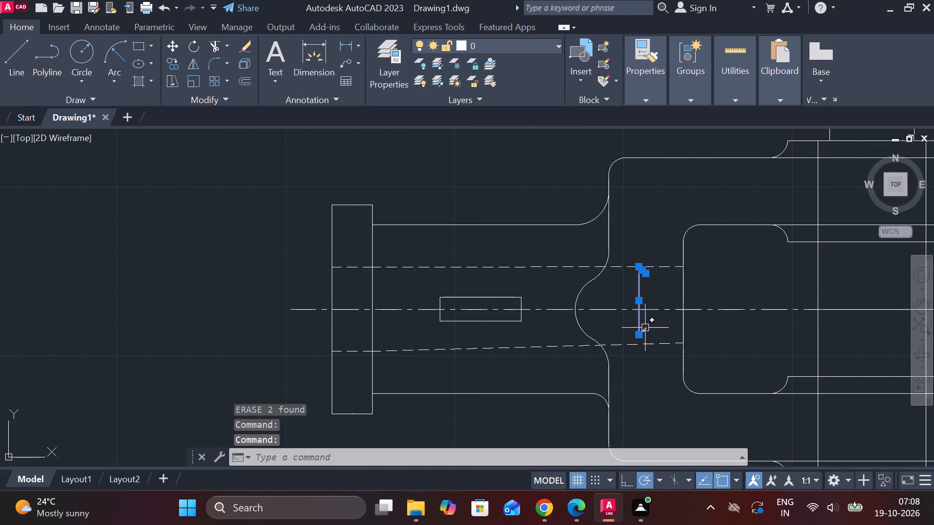
left_click(645, 329)
type("e")
key("space")
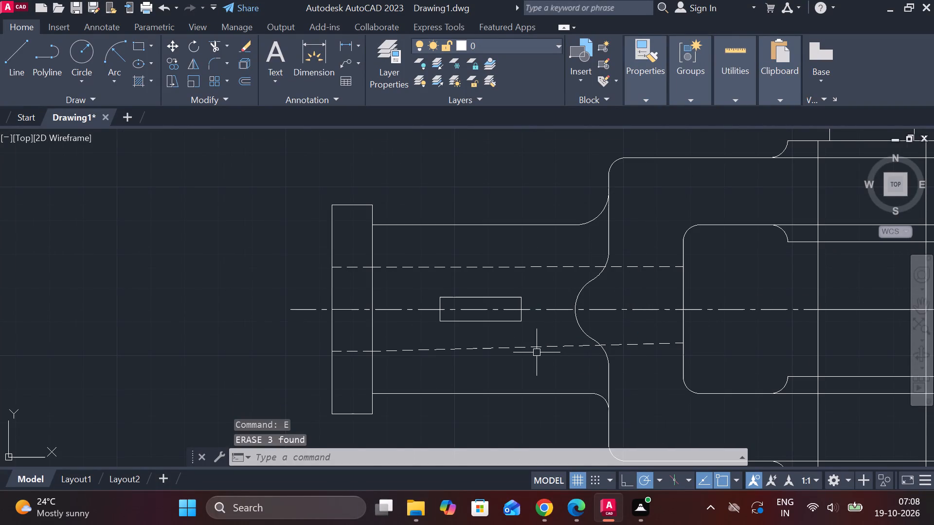
Erase the entire undimensioned assembly copy of the fork and stepped pin.
scroll(537, 352, "down", 3)
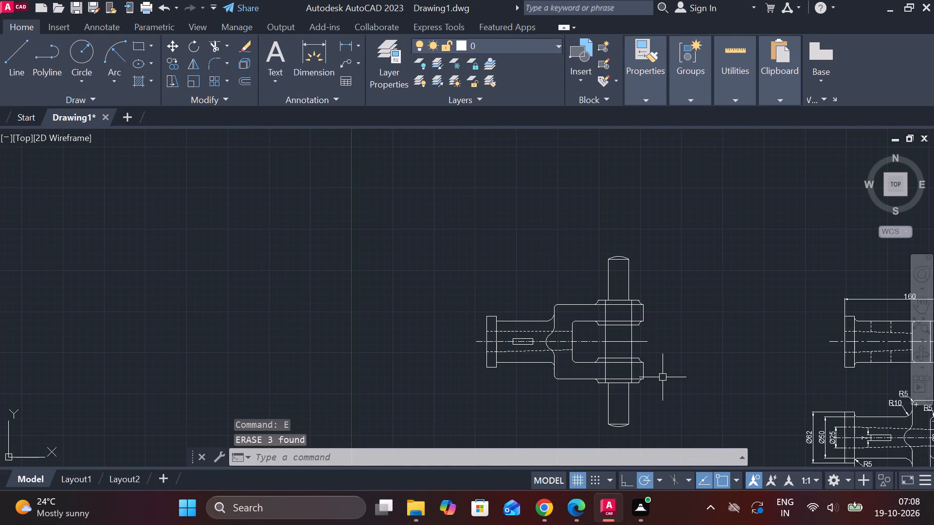
scroll(670, 344, "down", 1)
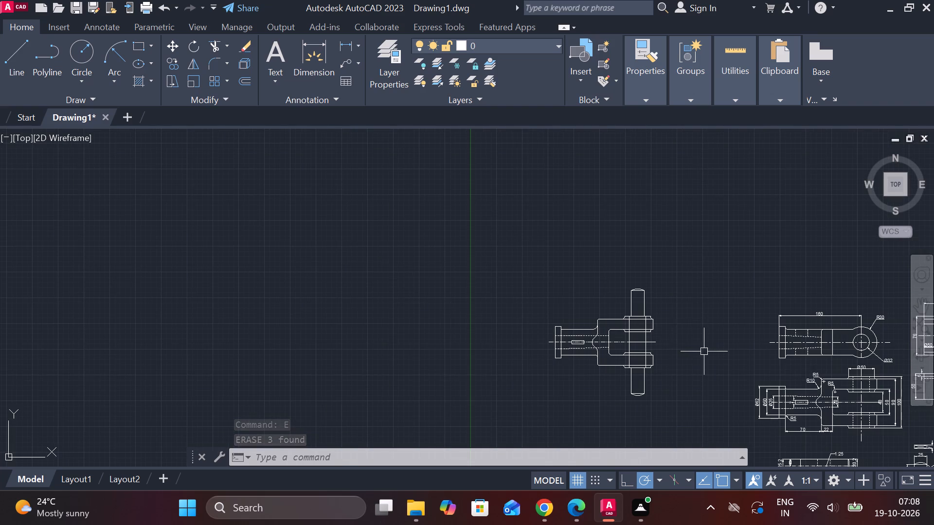
middle_click_drag(704, 351, 602, 305)
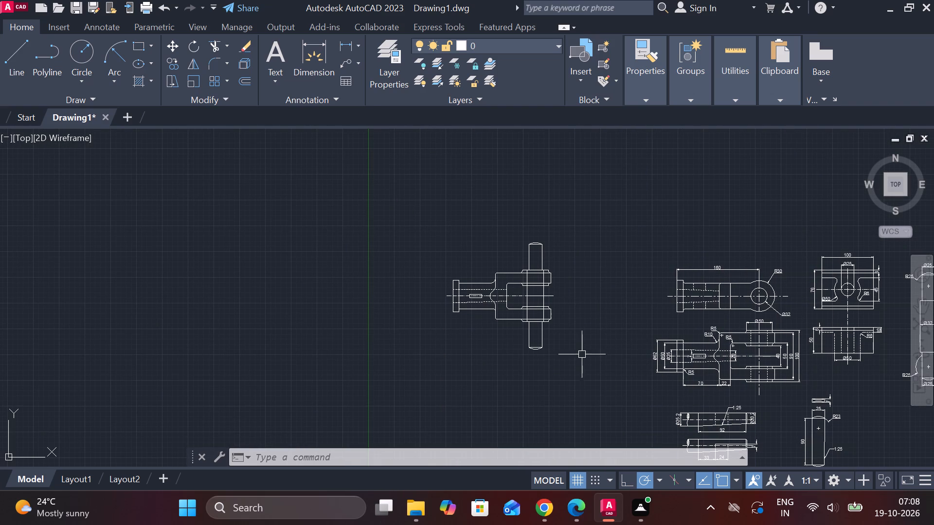
left_click(426, 236)
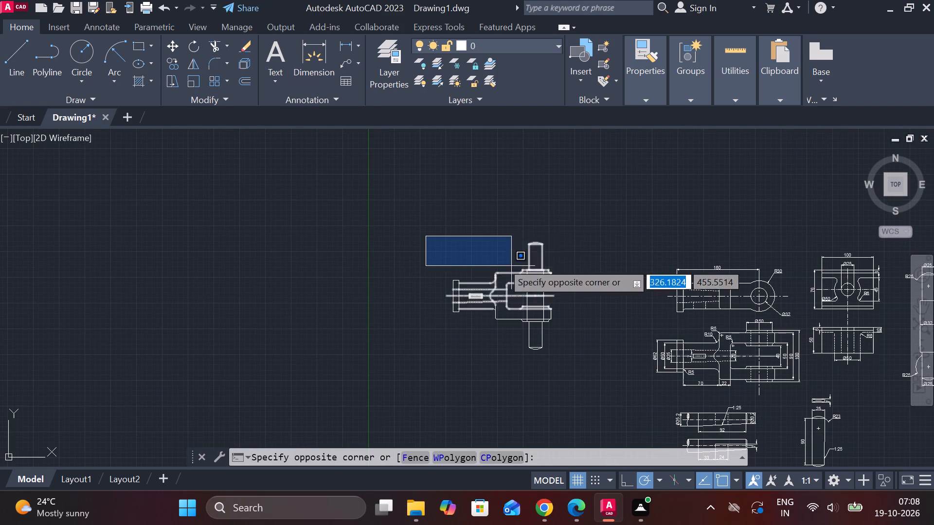
left_click(464, 224)
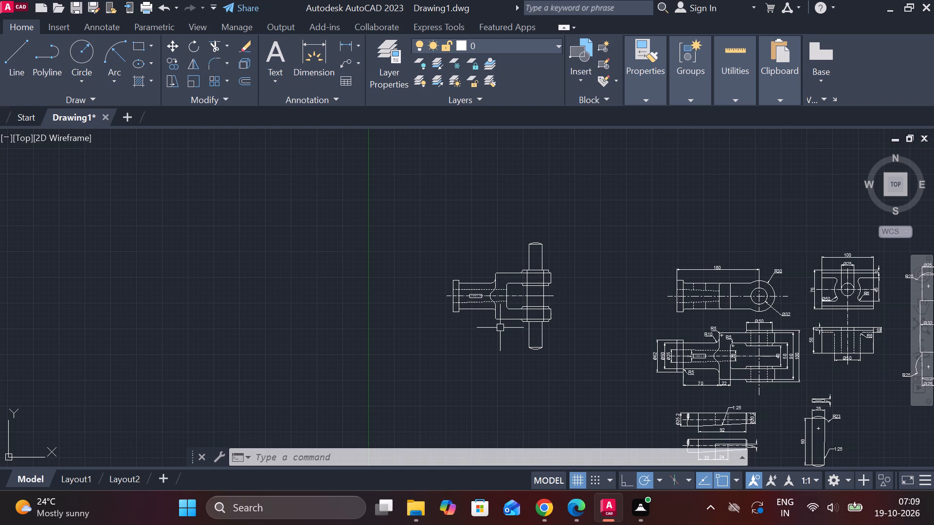
left_click(427, 215)
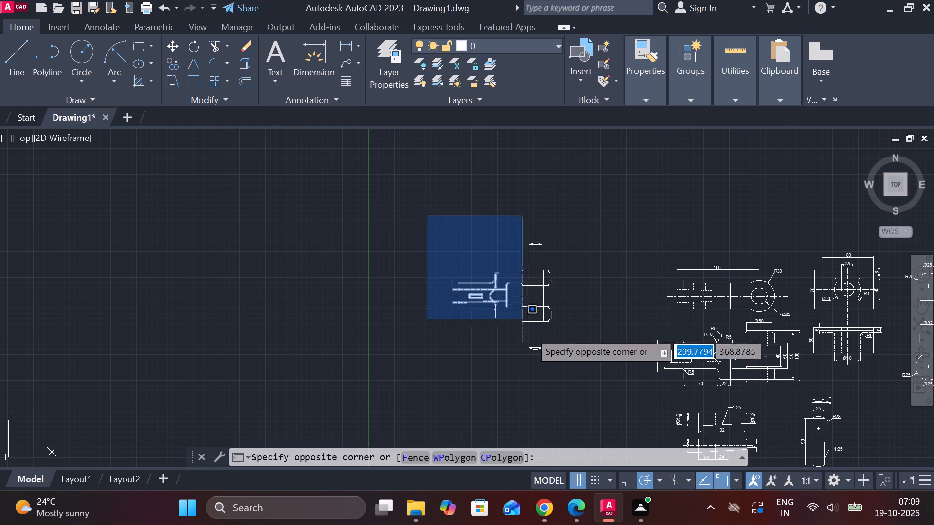
left_click(563, 371)
type("e")
key("space")
Move both dimensioned fork views together to the left and slightly up, away from the other part drawings.
middle_click_drag(559, 372, 487, 367)
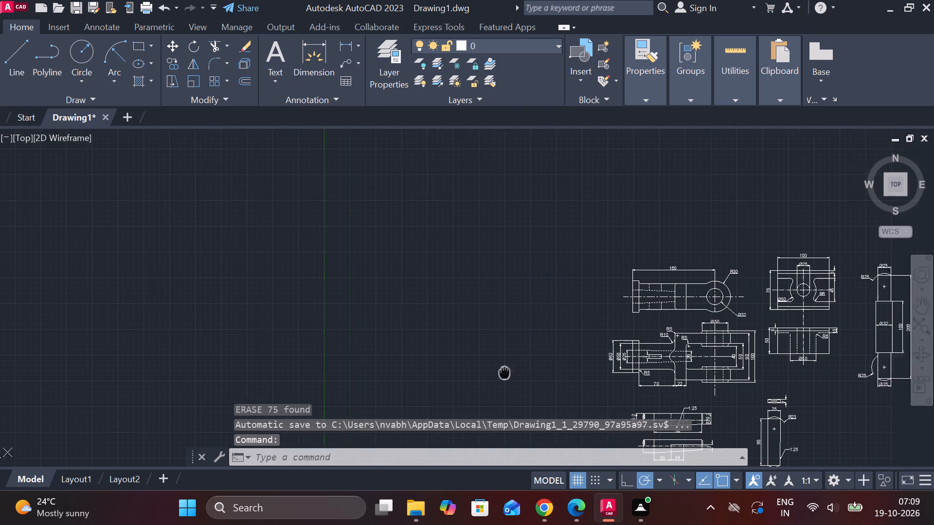
middle_click_drag(487, 367, 405, 275)
middle_click_drag(584, 326, 538, 300)
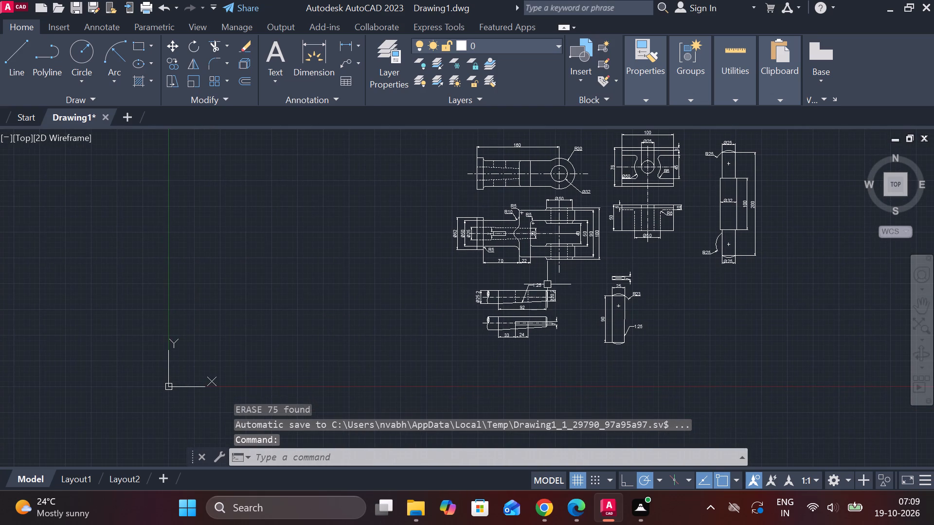
scroll(548, 284, "up", 1)
middle_click_drag(603, 329, 579, 331)
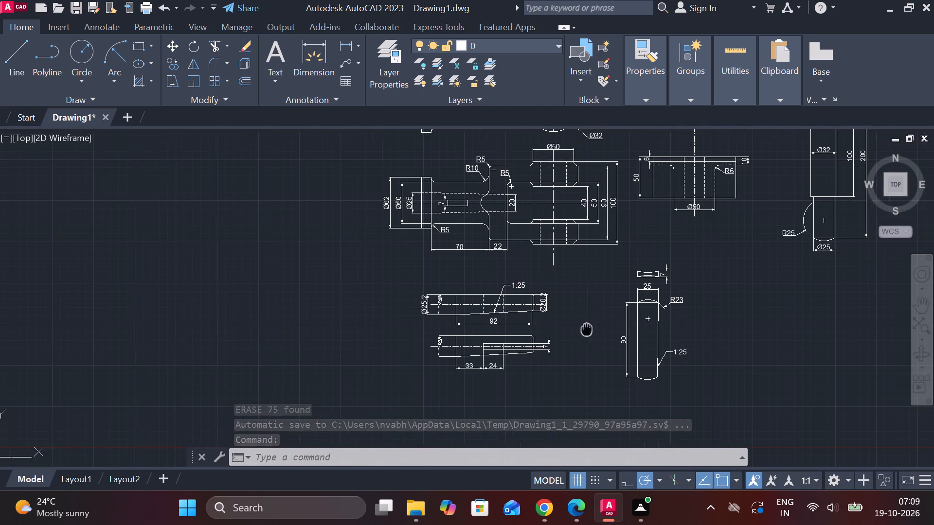
middle_click_drag(579, 331, 546, 342)
middle_click_drag(552, 307, 589, 409)
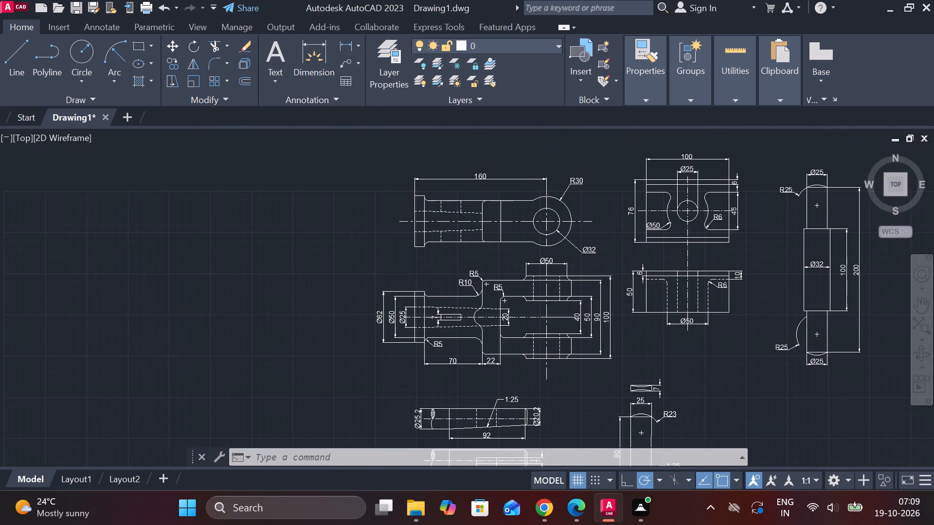
middle_click_drag(570, 380, 547, 303)
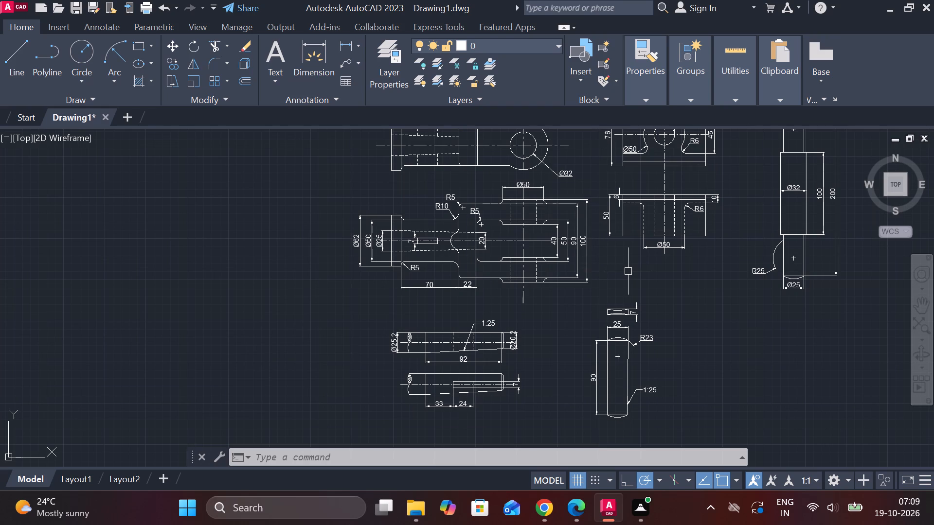
scroll(625, 272, "down", 1)
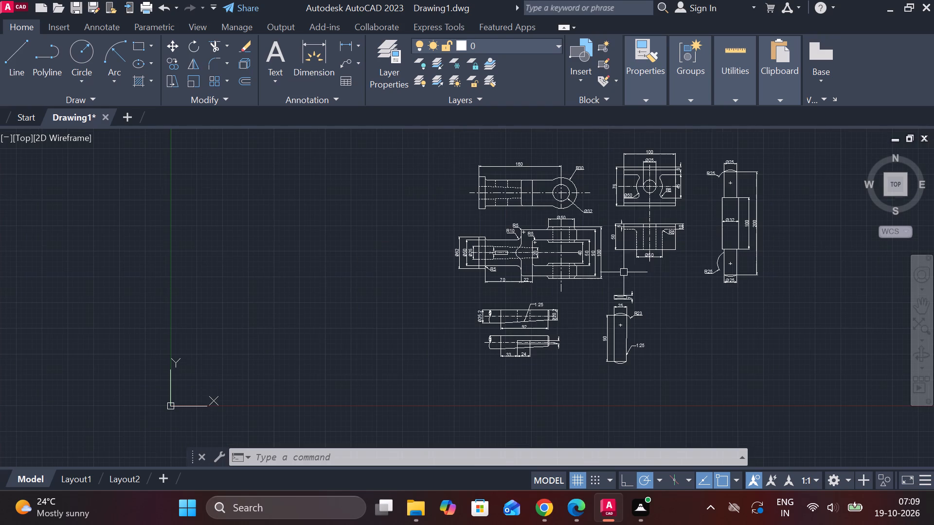
left_click(413, 146)
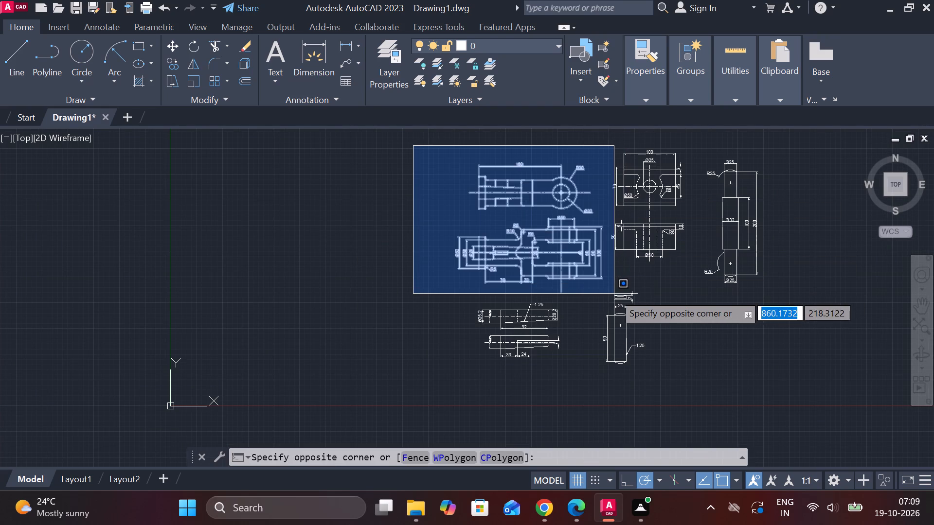
left_click(607, 292)
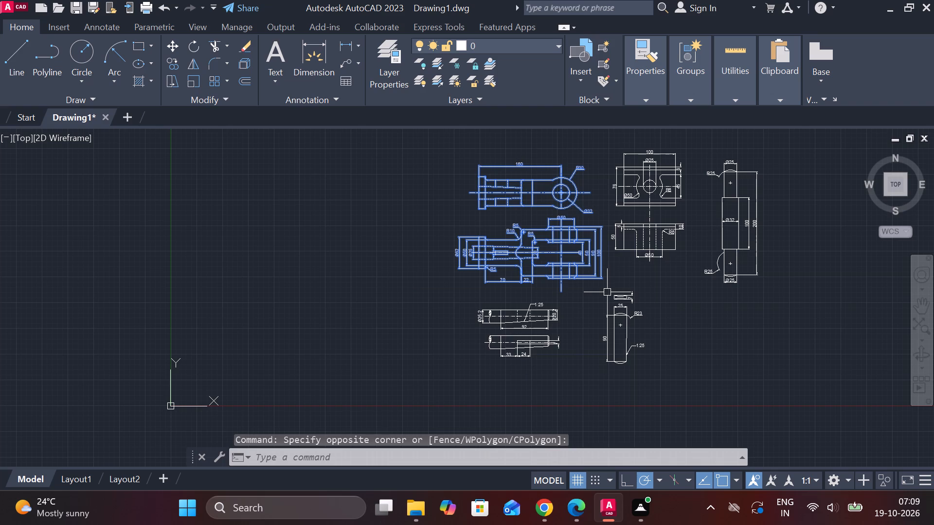
key("m")
key("Return")
left_click(619, 278)
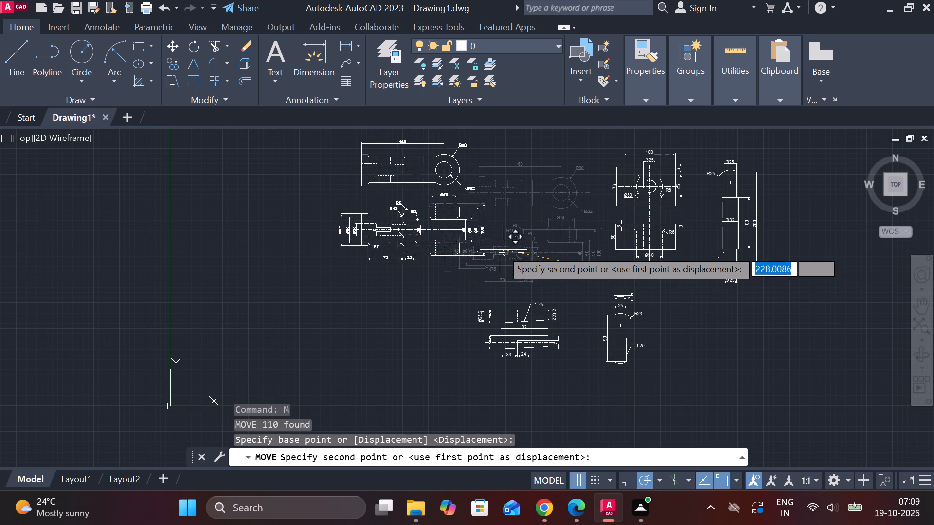
left_click(477, 248)
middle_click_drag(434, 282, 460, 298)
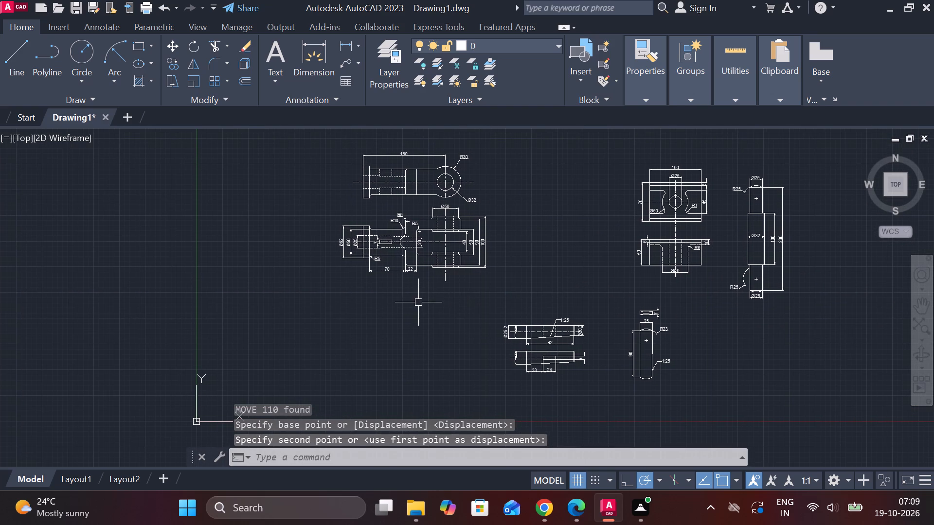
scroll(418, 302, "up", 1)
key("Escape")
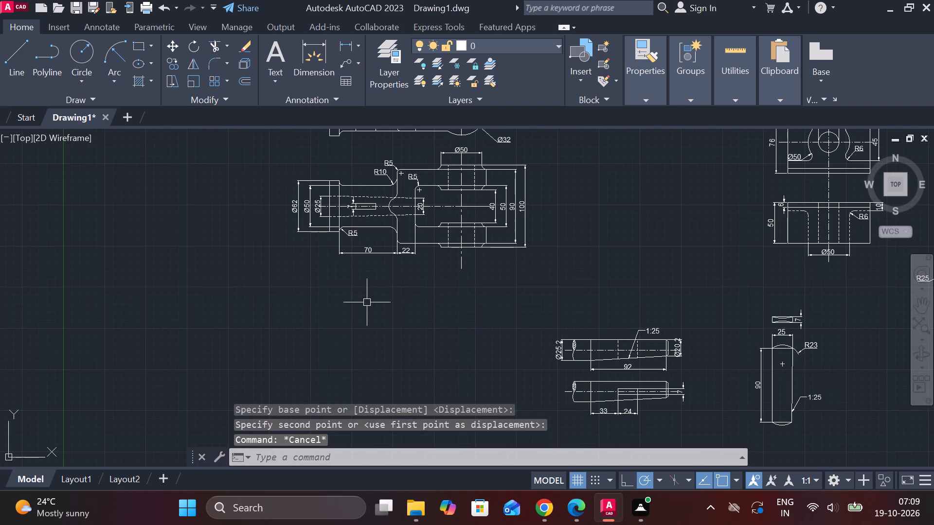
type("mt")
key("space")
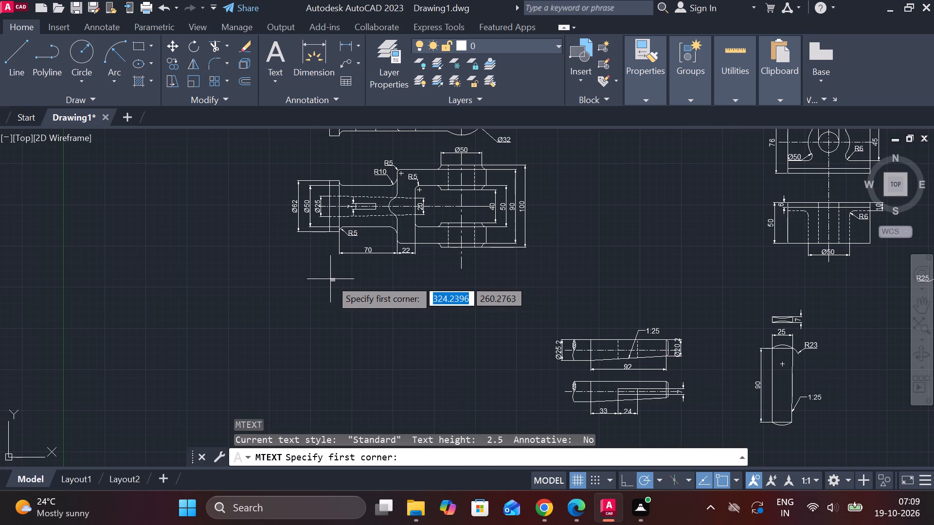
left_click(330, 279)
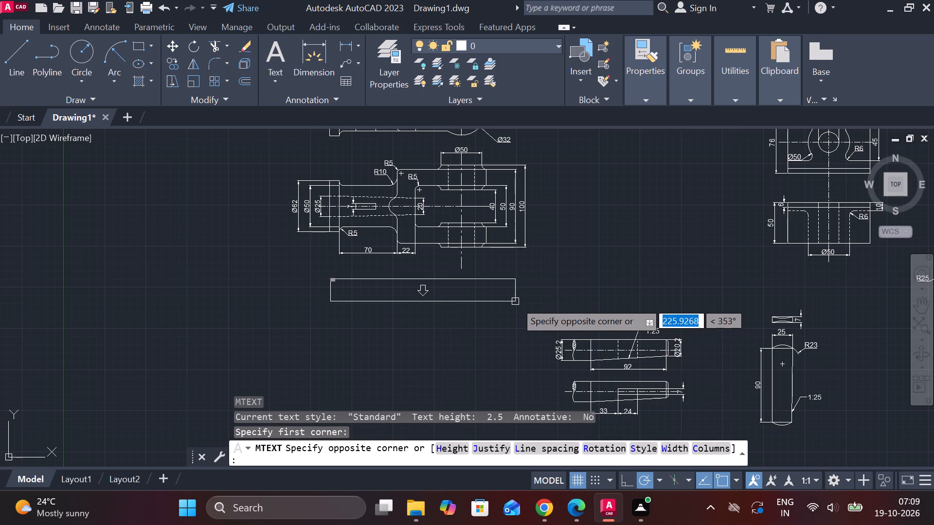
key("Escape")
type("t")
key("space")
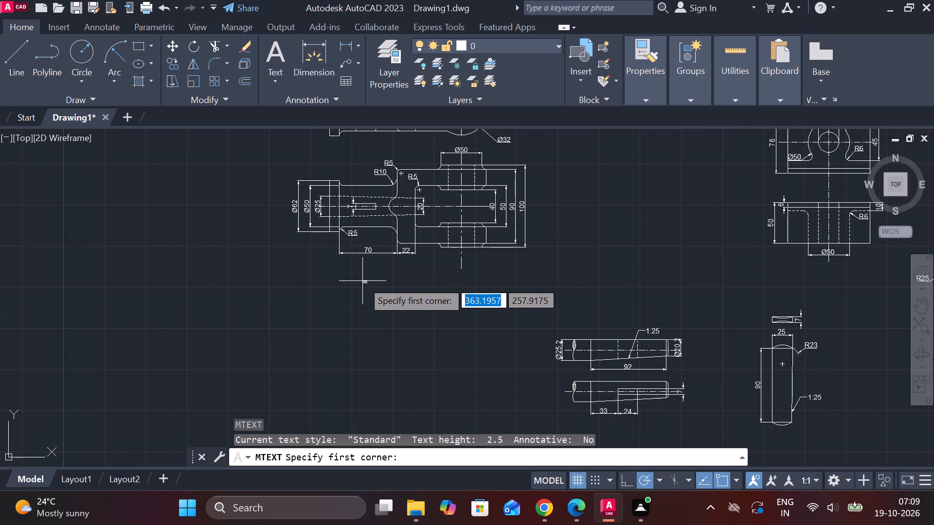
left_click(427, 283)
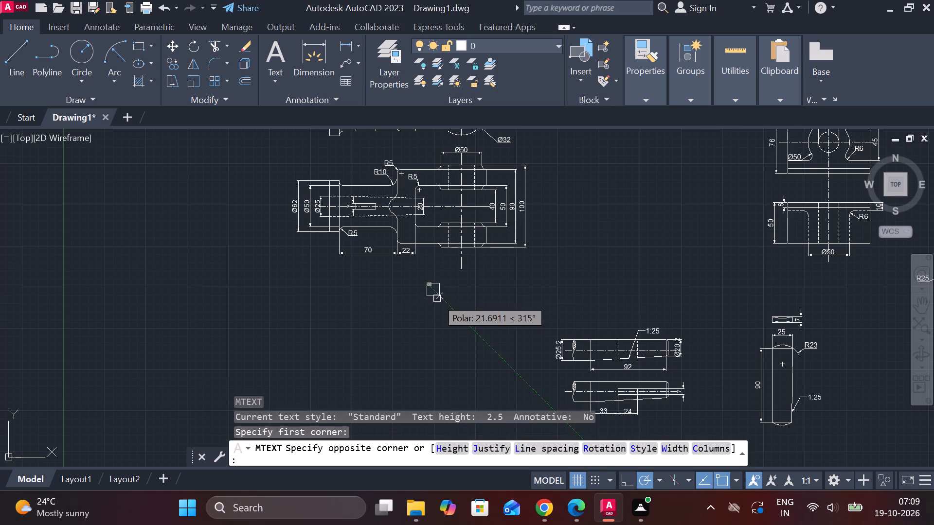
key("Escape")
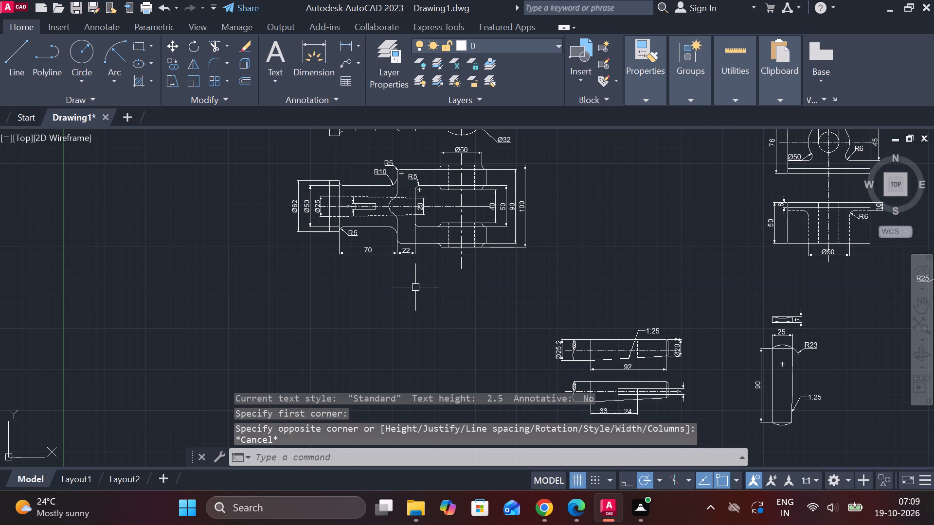
Add a multiline text label "1" with text height 10 just below the fork's lower view.
type("t")
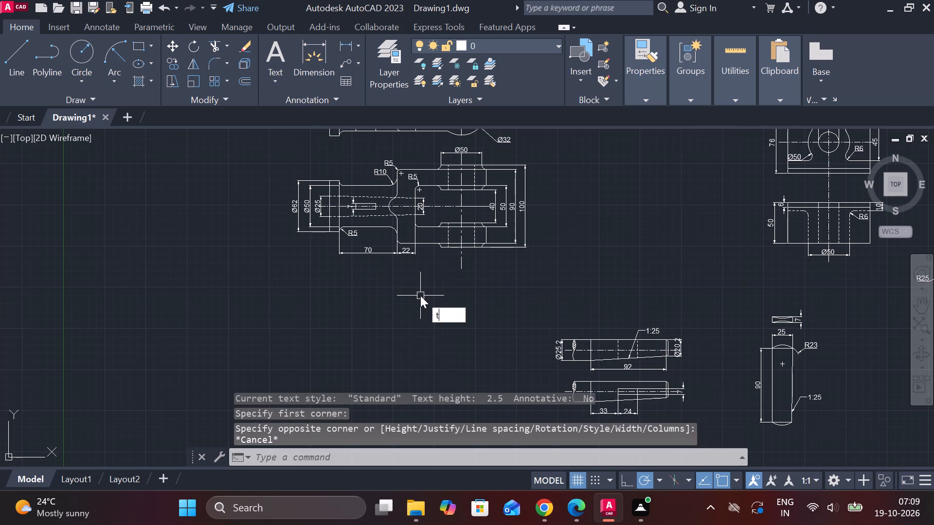
key("space")
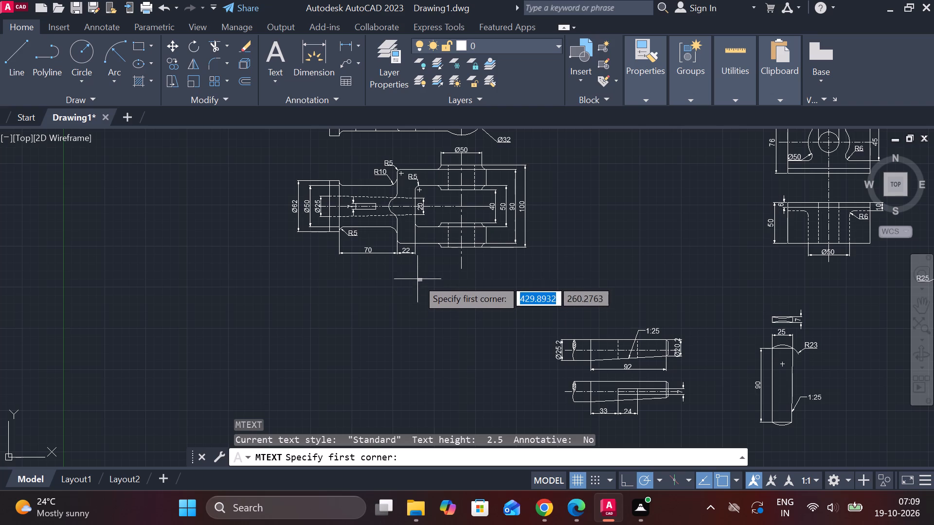
left_click(417, 279)
left_click(470, 323)
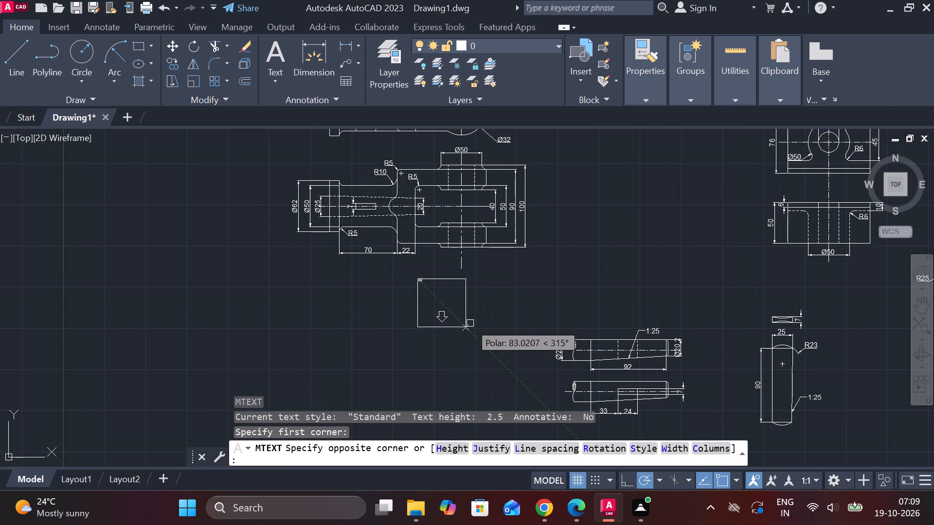
left_click(147, 69)
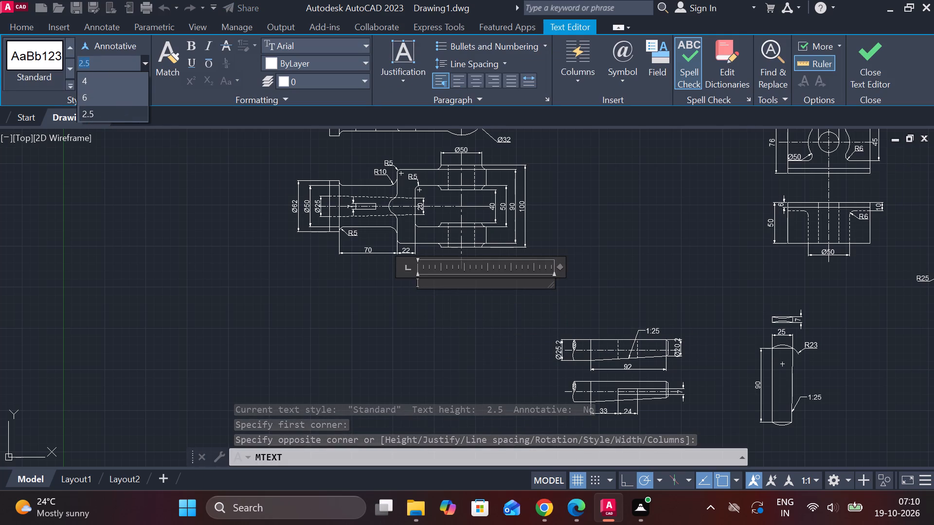
type("10")
key("Return")
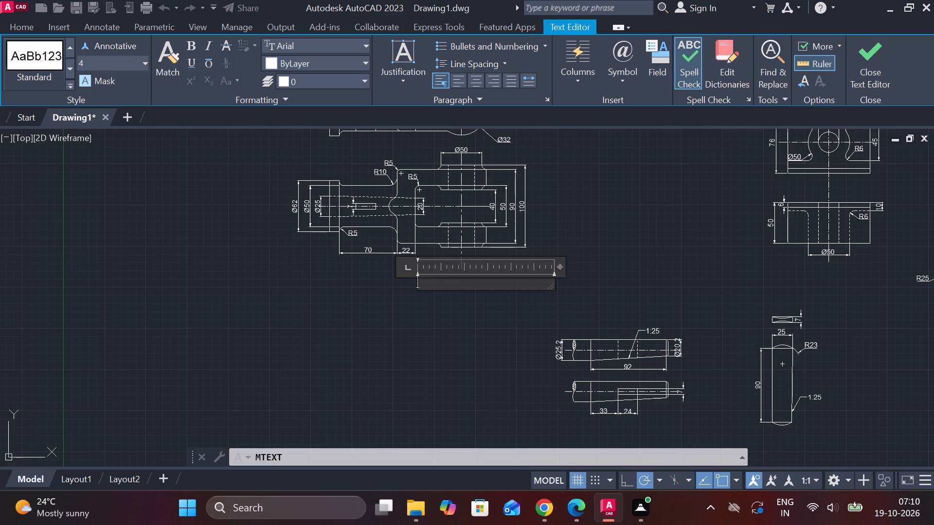
left_click(108, 64)
left_click_drag(425, 280, 394, 282)
key("1")
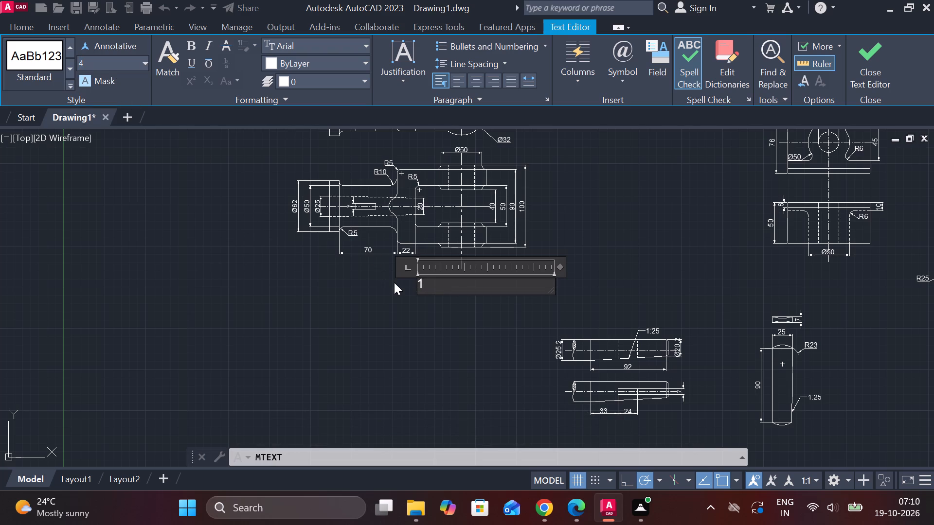
key("BackSpace")
left_click(127, 61)
type("10")
key("Return")
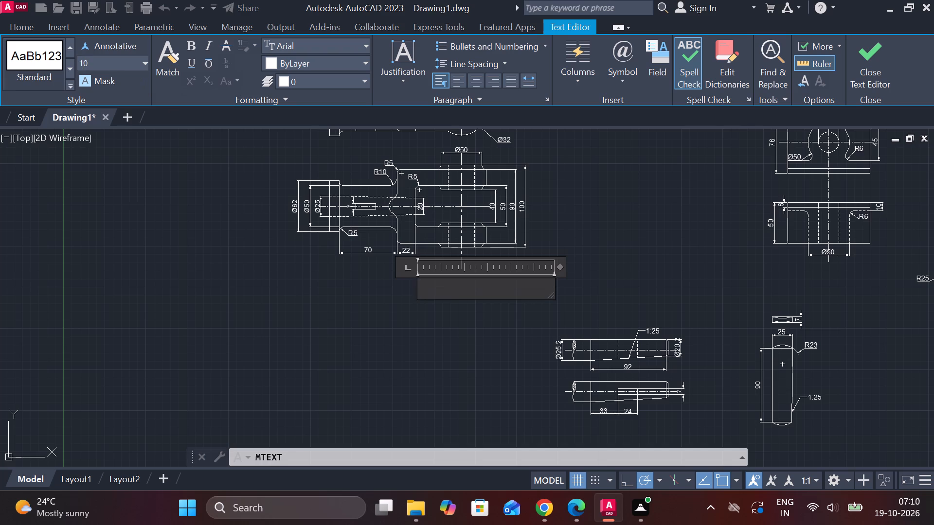
key("1")
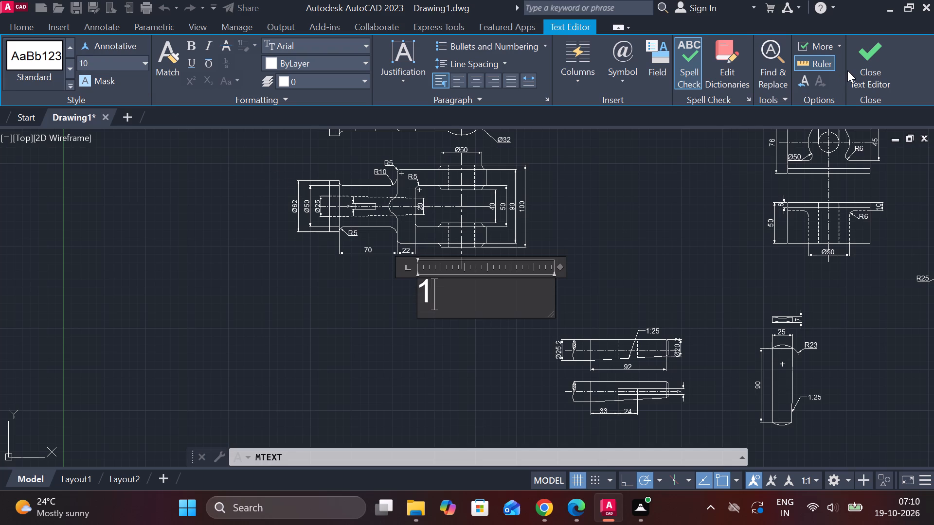
left_click(847, 70)
left_click(851, 64)
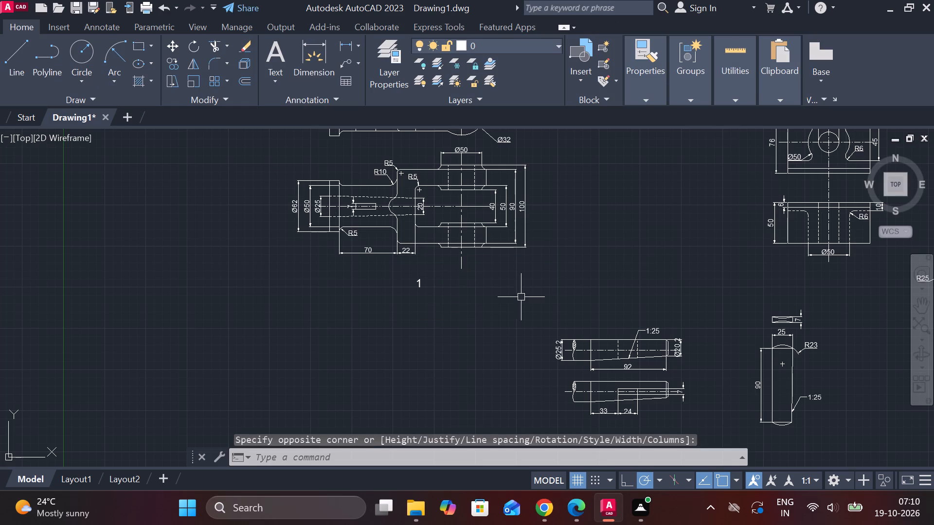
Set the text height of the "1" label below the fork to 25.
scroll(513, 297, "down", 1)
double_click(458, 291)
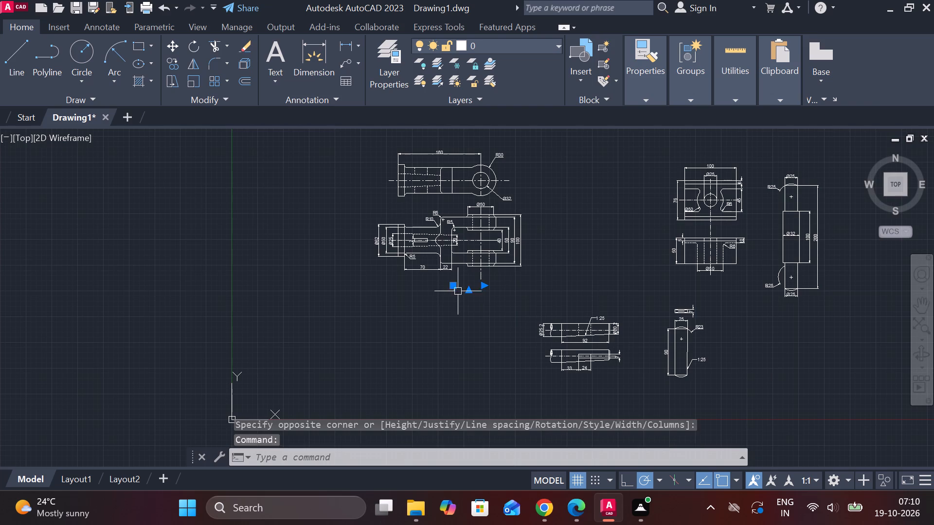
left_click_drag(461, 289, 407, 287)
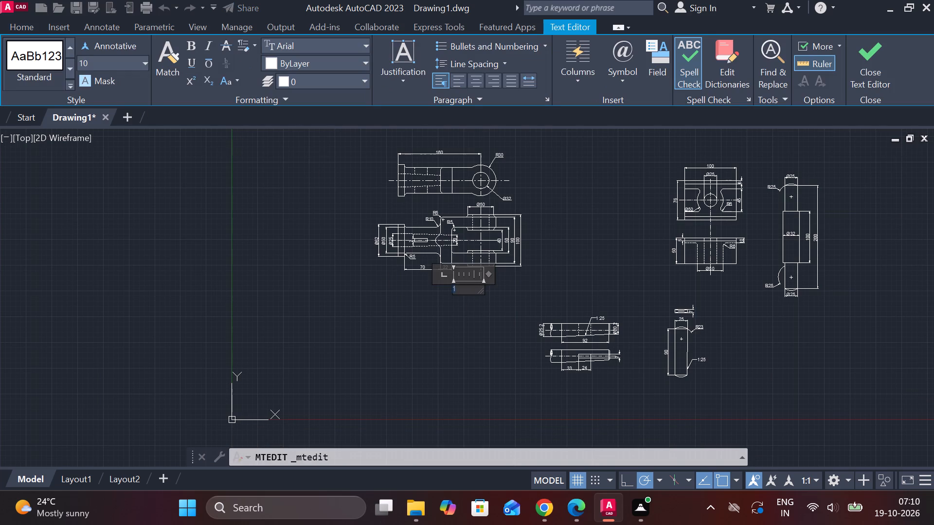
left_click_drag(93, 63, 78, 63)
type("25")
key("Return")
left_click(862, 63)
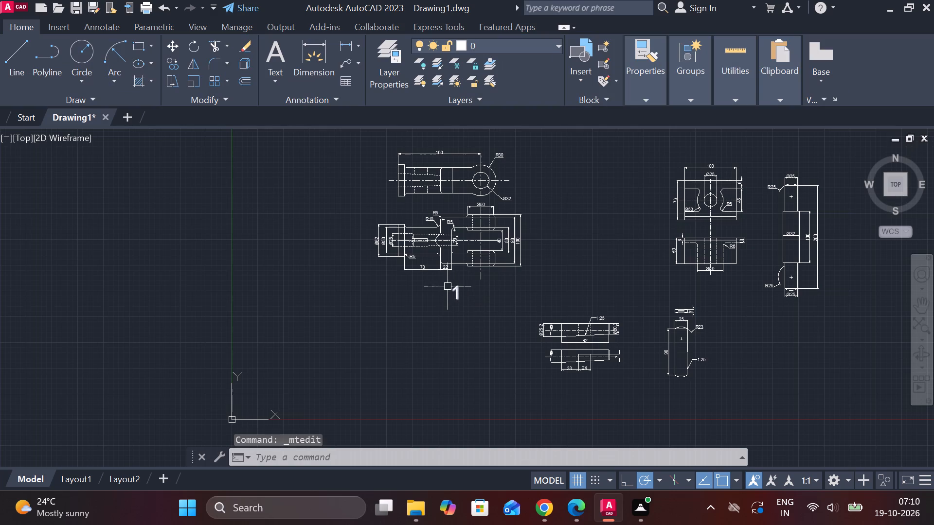
Set the text height of the "1" label below the fork to 20.
scroll(452, 286, "up", 2)
middle_click_drag(486, 285, 475, 343)
scroll(472, 332, "down", 1)
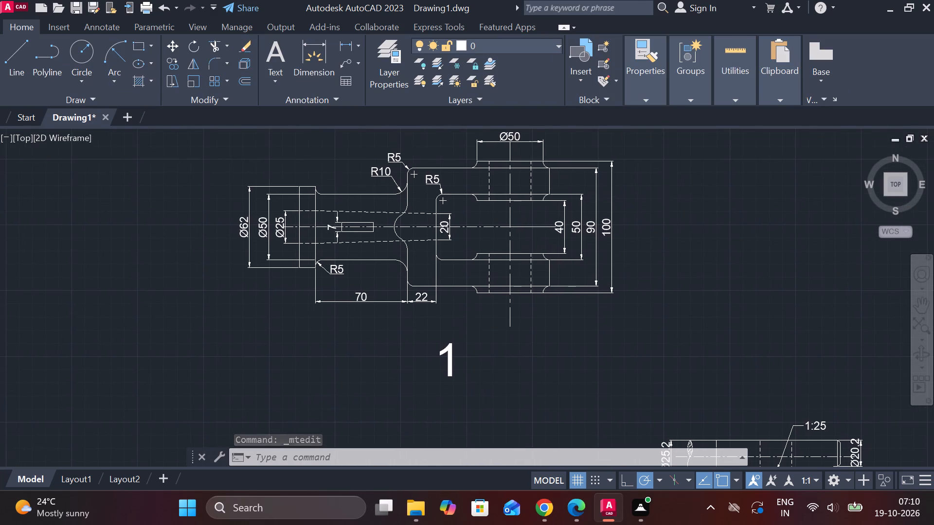
double_click(454, 352)
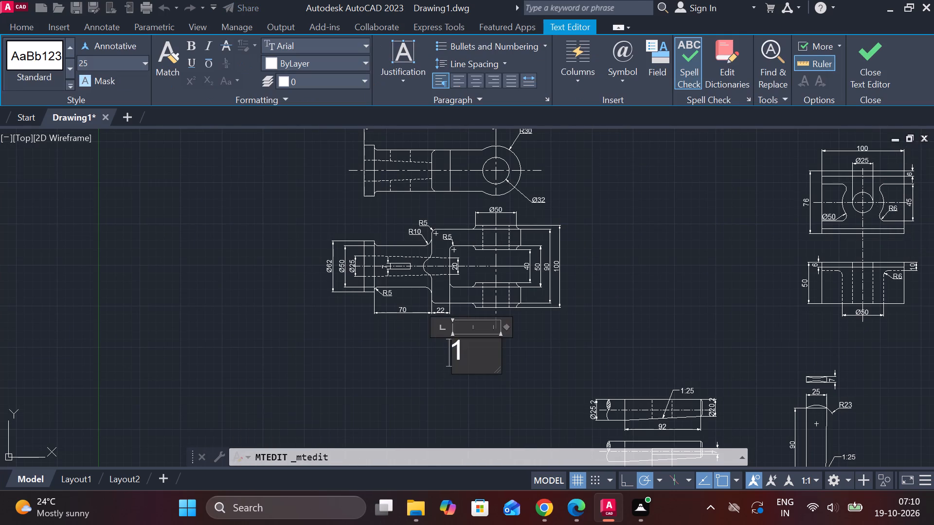
left_click_drag(471, 360, 444, 354)
left_click(112, 68)
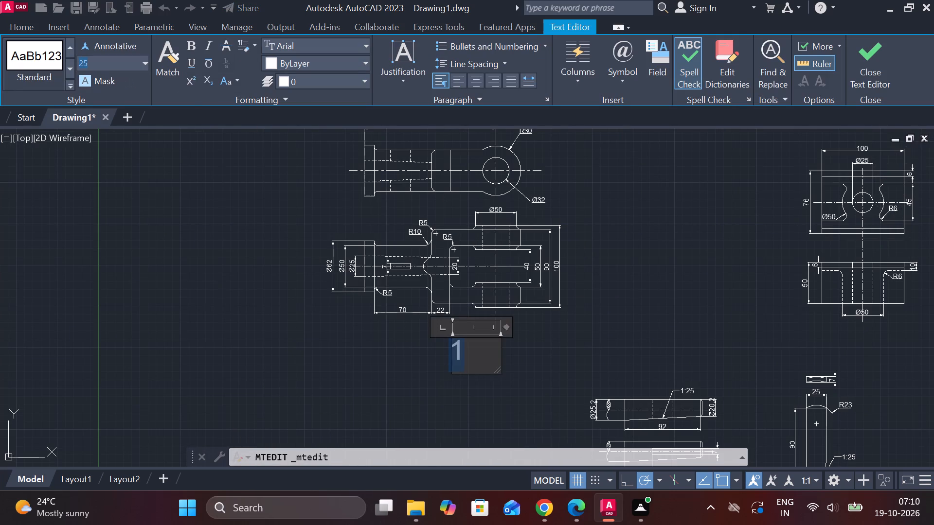
type("20")
key("Return")
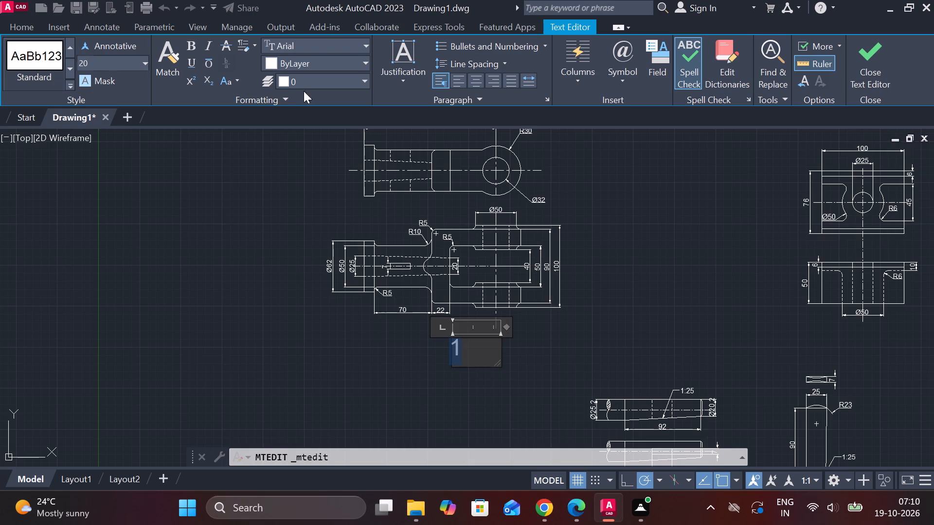
left_click(882, 50)
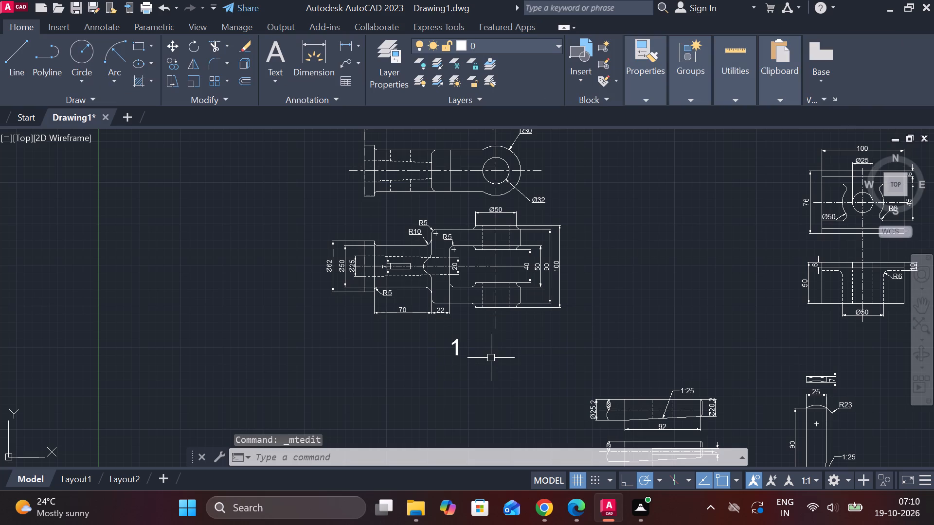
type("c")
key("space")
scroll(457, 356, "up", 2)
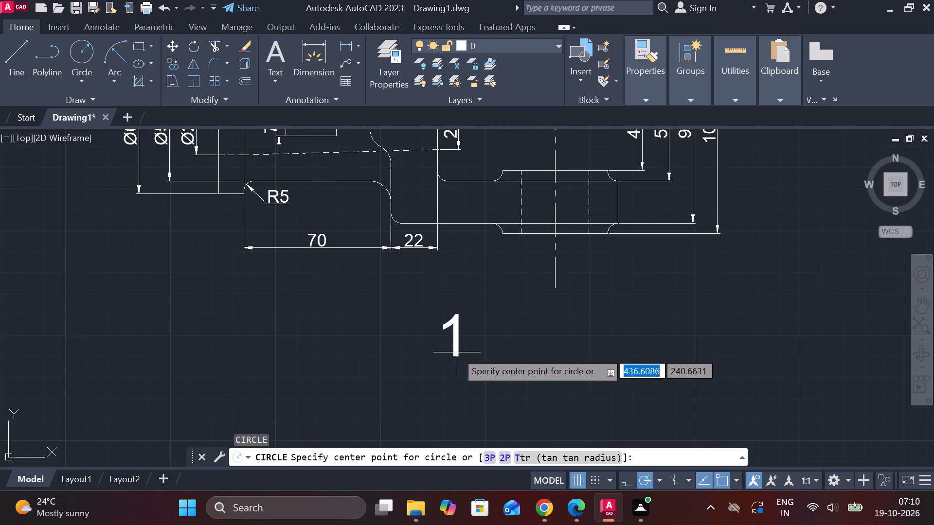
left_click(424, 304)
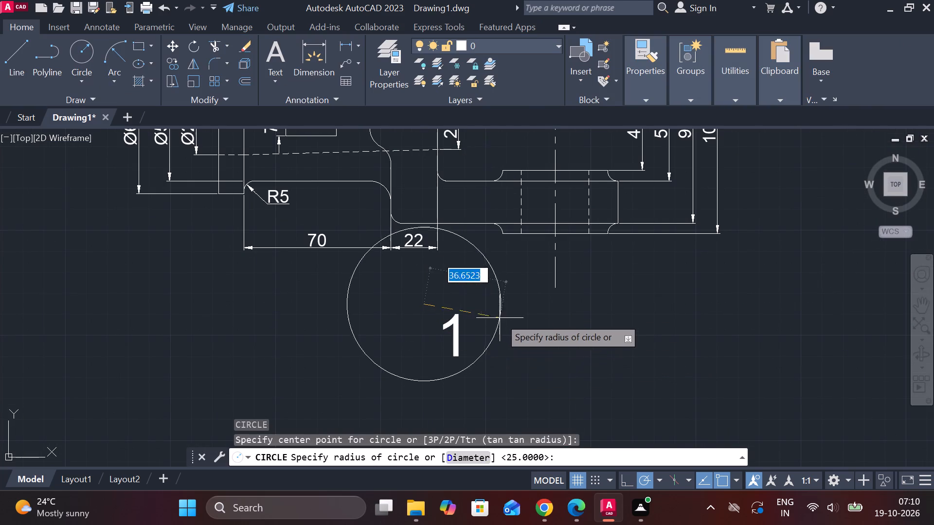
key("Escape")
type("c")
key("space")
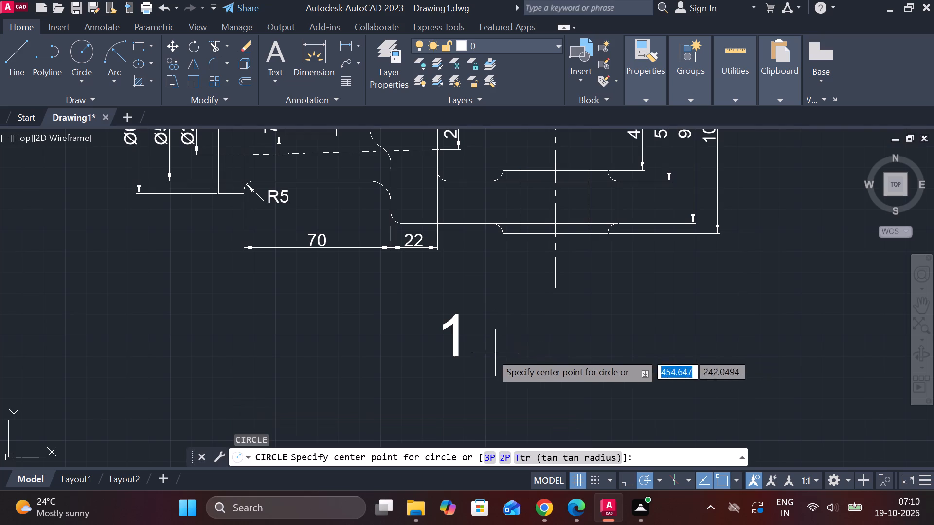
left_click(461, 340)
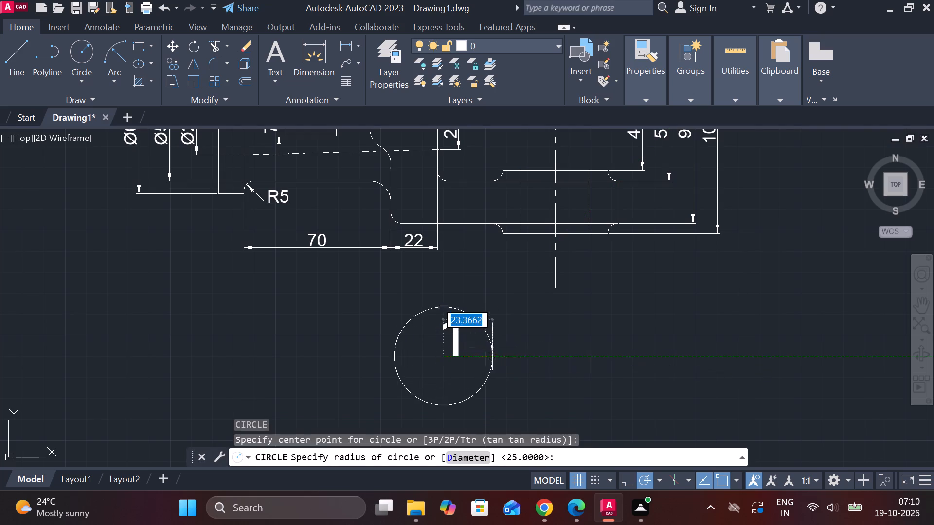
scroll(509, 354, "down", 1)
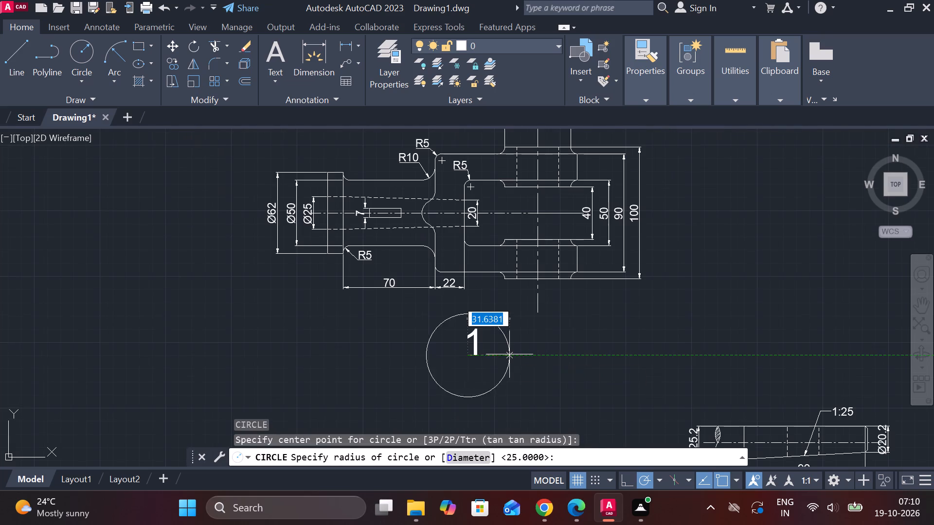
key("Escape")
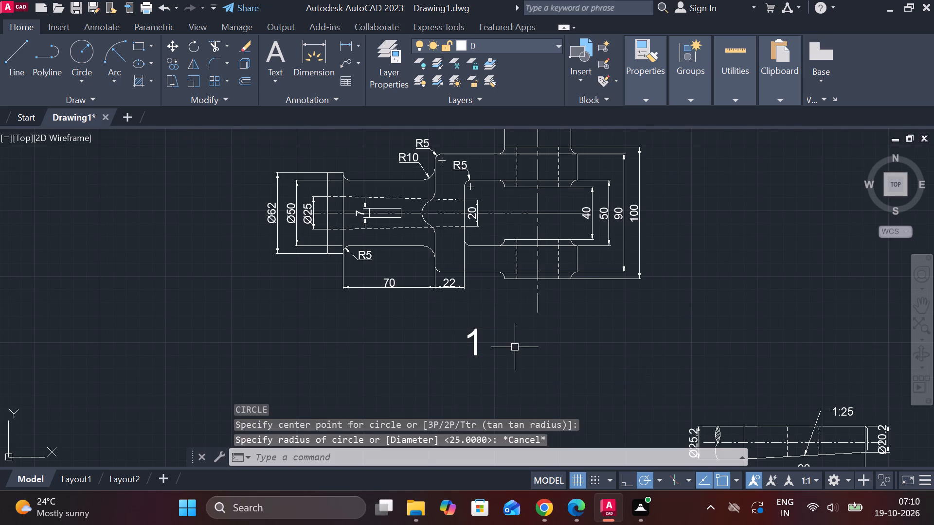
Draw a circle of about 19 radius beside the "1" label, just below the fork's lower view.
type("c")
key("space")
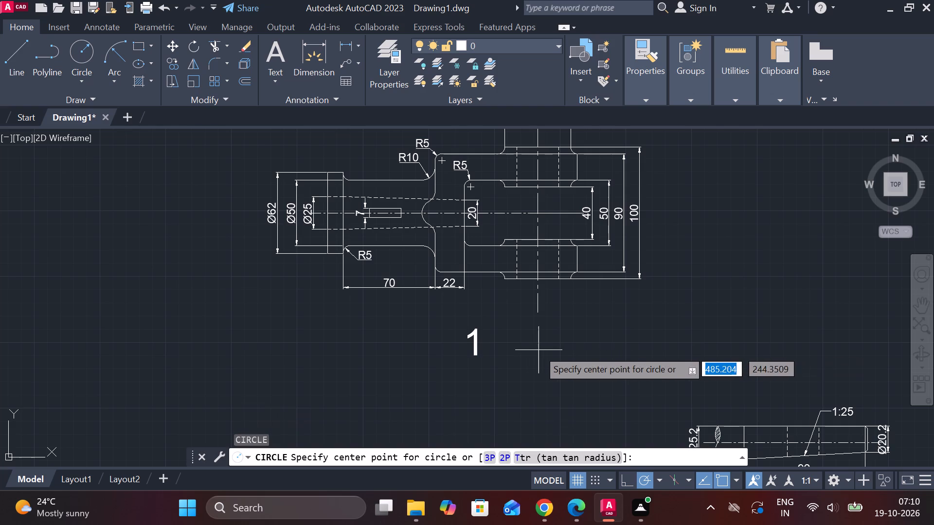
left_click(526, 340)
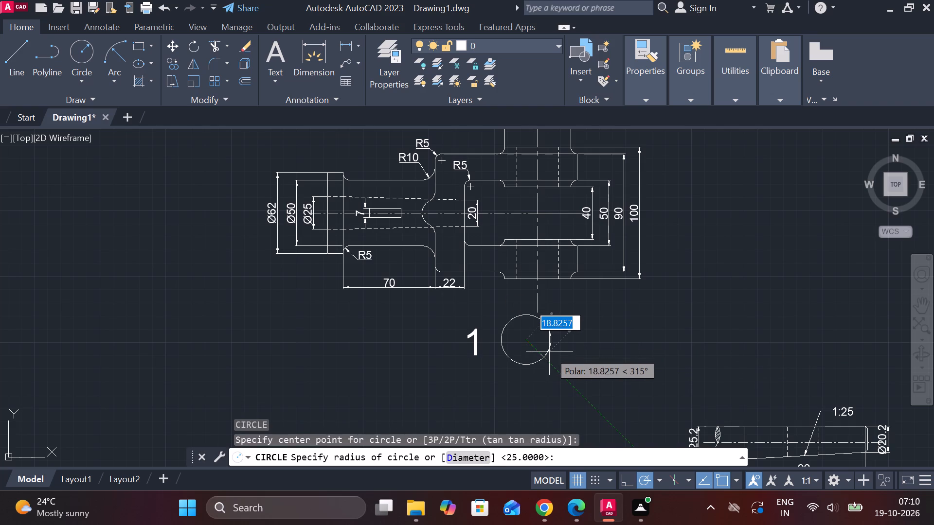
left_click(549, 351)
Narrow the text frame of the "1" label to a width of about 20.
scroll(488, 348, "up", 1)
left_click(467, 342)
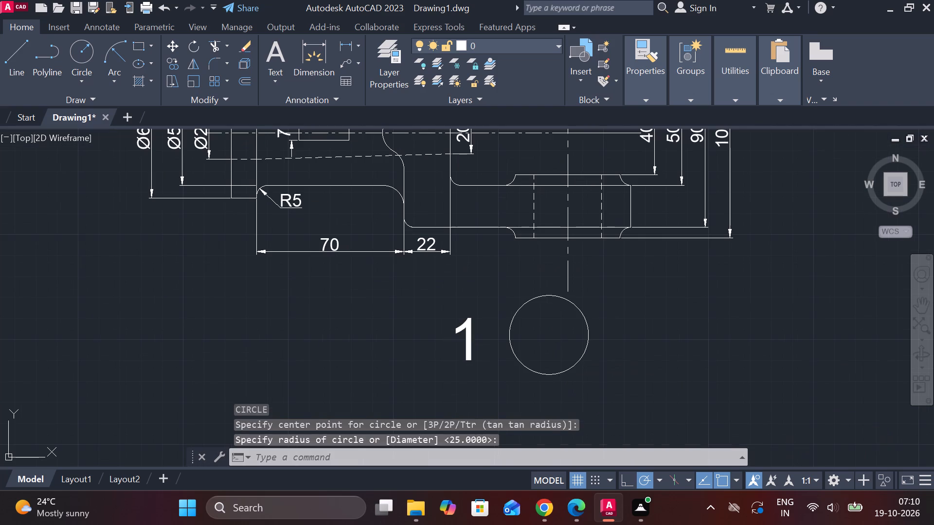
double_click(463, 337)
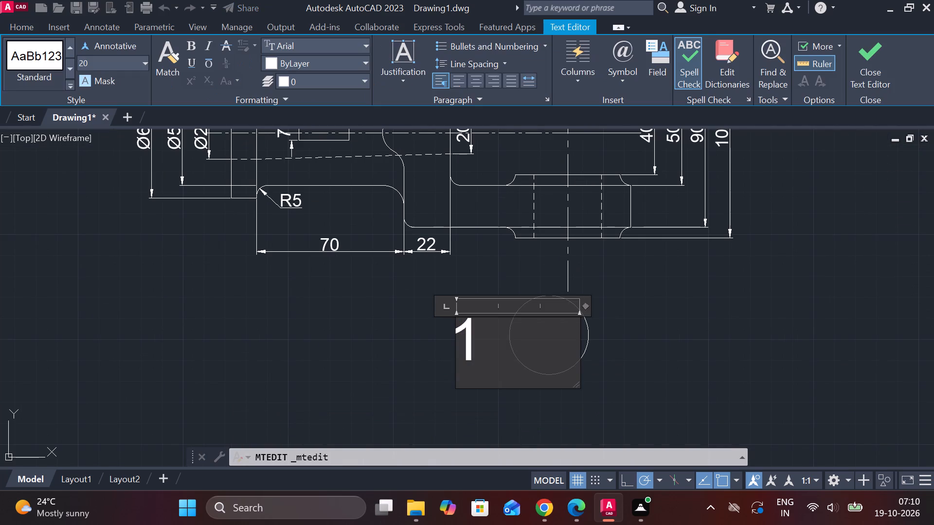
left_click_drag(575, 382, 474, 328)
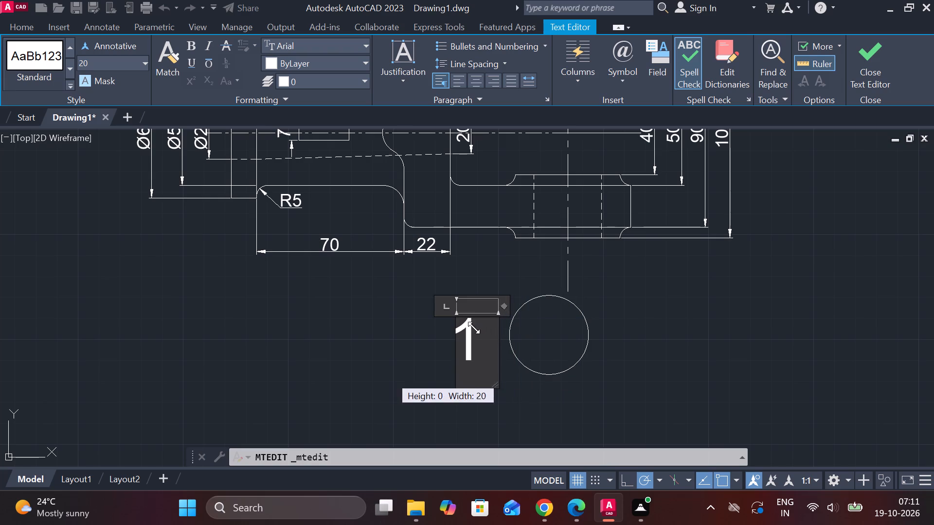
left_click_drag(474, 328, 473, 327)
left_click_drag(474, 388, 473, 332)
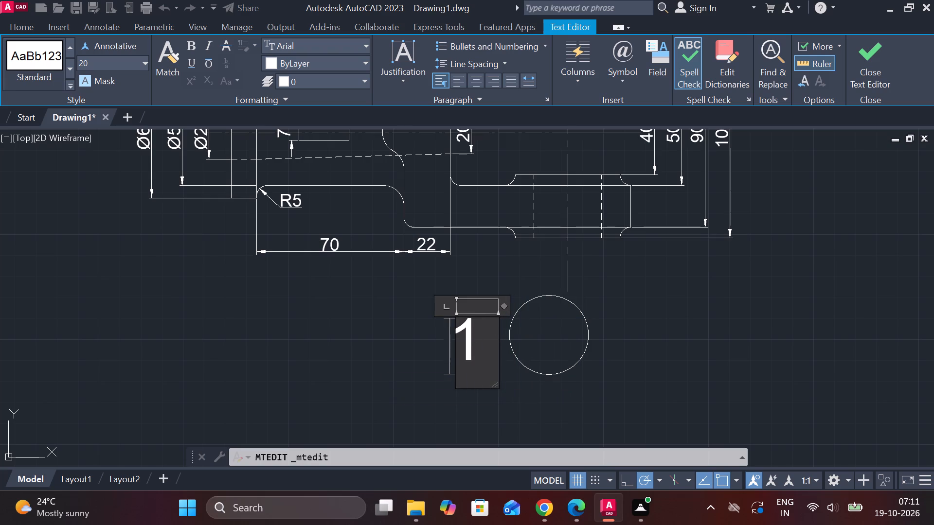
left_click(842, 69)
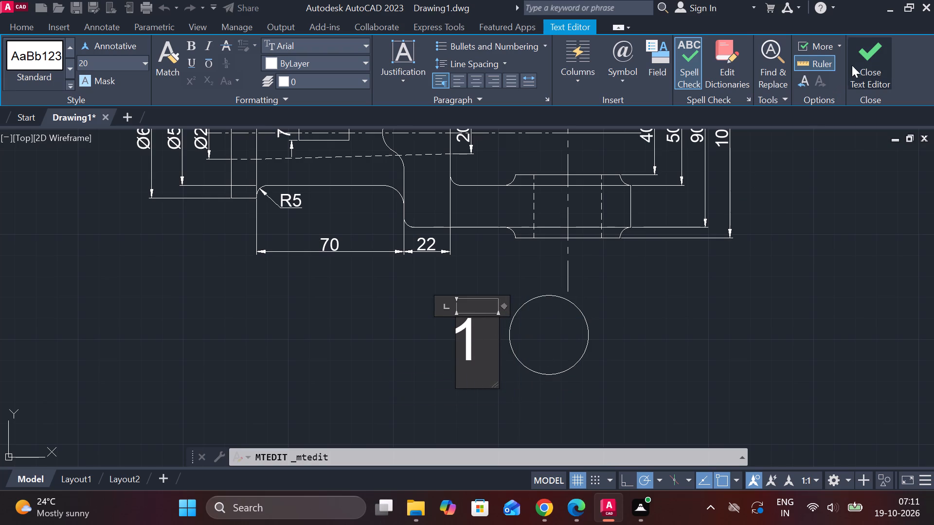
left_click(854, 65)
Move the "1" label into the centre of the circle beside it.
left_click(464, 339)
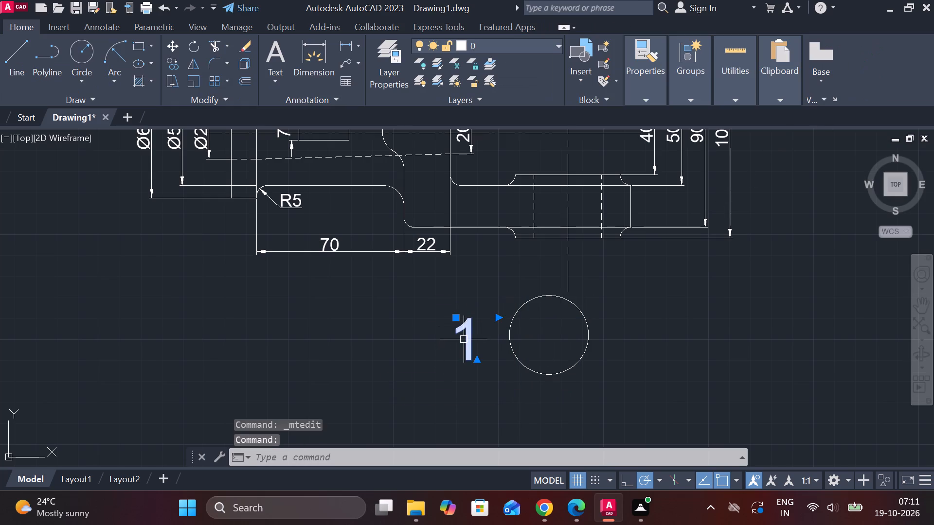
key("m")
key("Return")
left_click(464, 339)
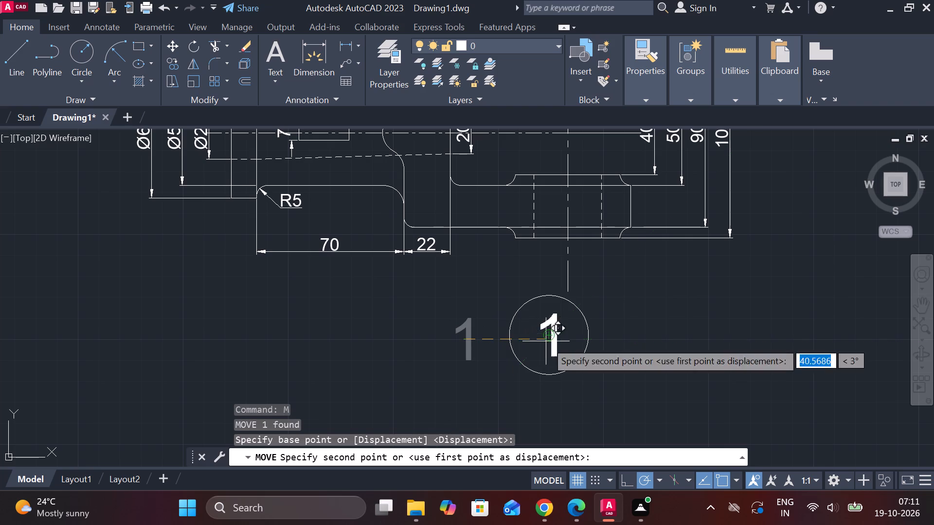
scroll(536, 333, "up", 2)
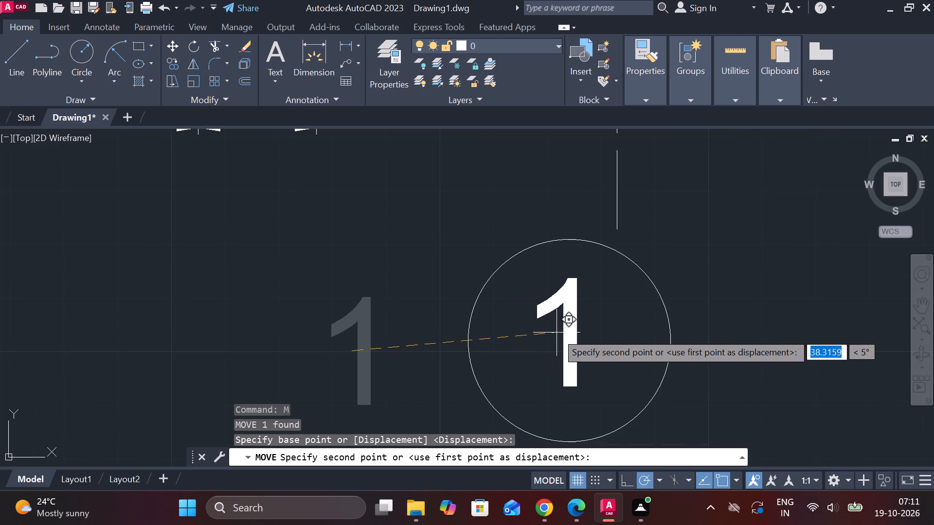
left_click(557, 332)
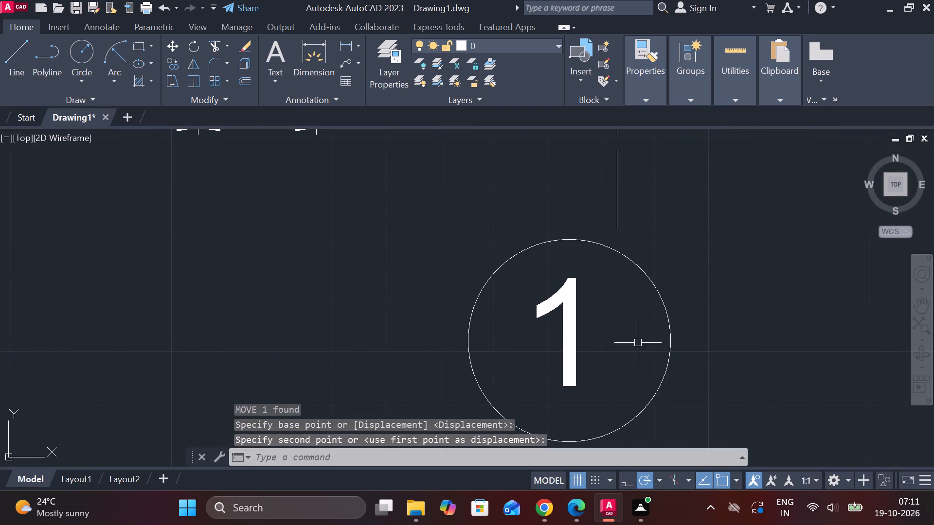
Move the circle and its "1" together a little to the left, clear of the fork's vertical centreline.
scroll(636, 340, "down", 2)
scroll(703, 356, "down", 2)
middle_click_drag(690, 357, 560, 368)
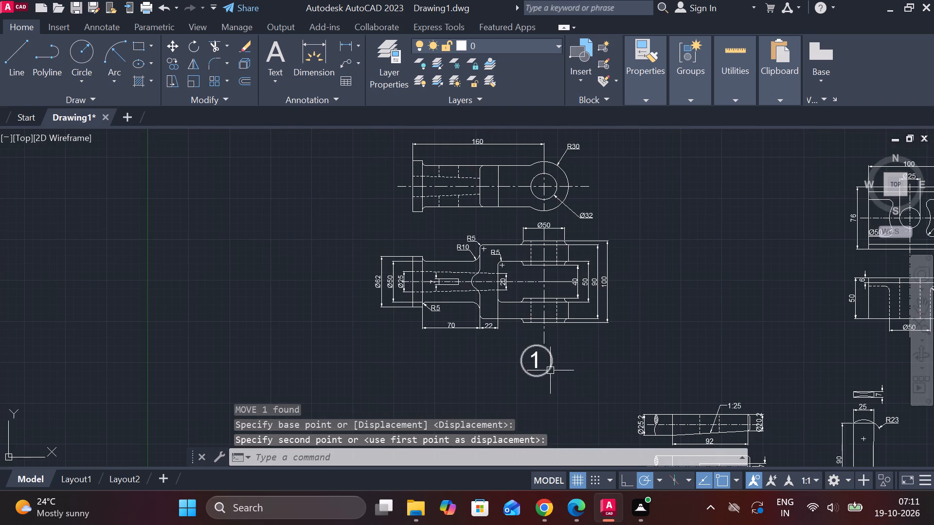
key("Escape")
left_click(508, 335)
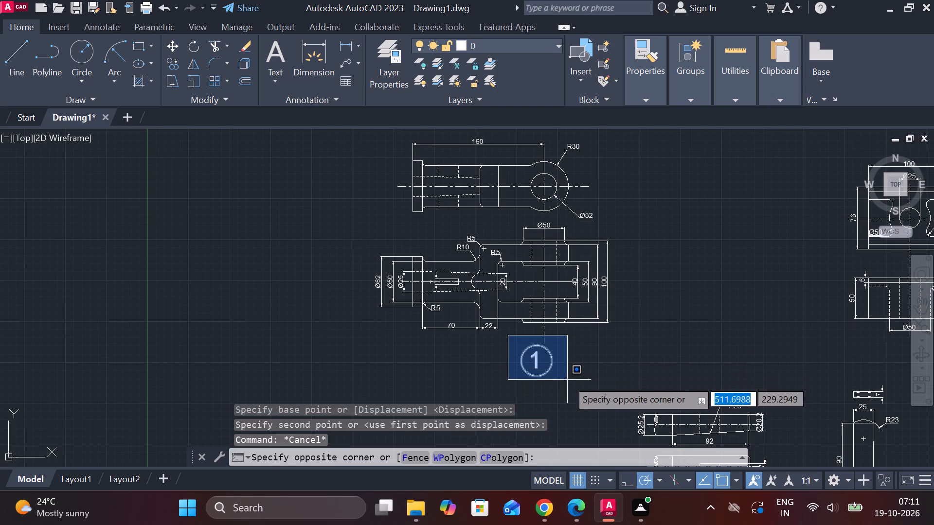
left_click(567, 380)
key("m")
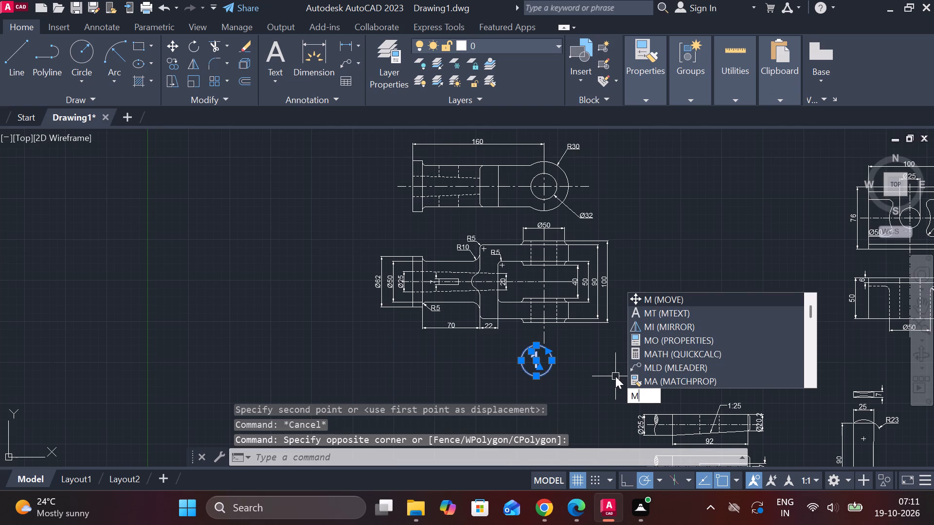
key("Return")
left_click(606, 376)
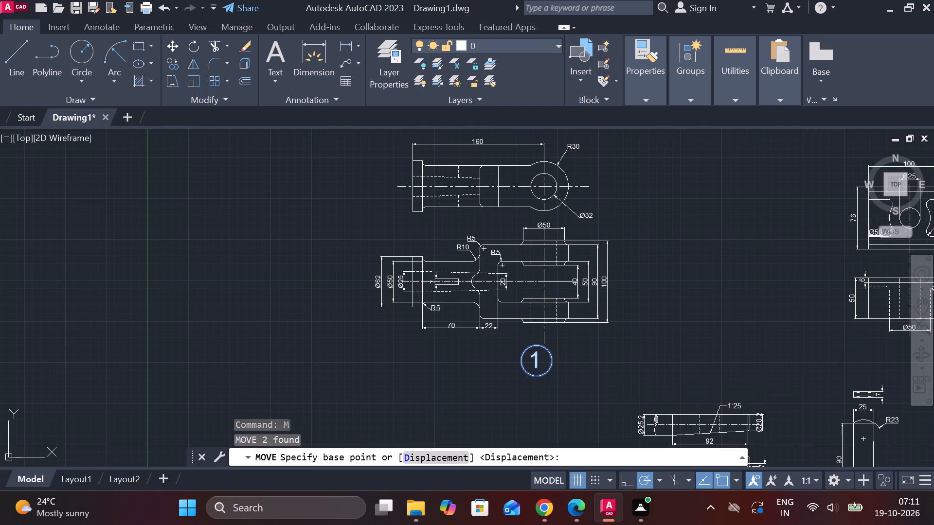
left_click(577, 374)
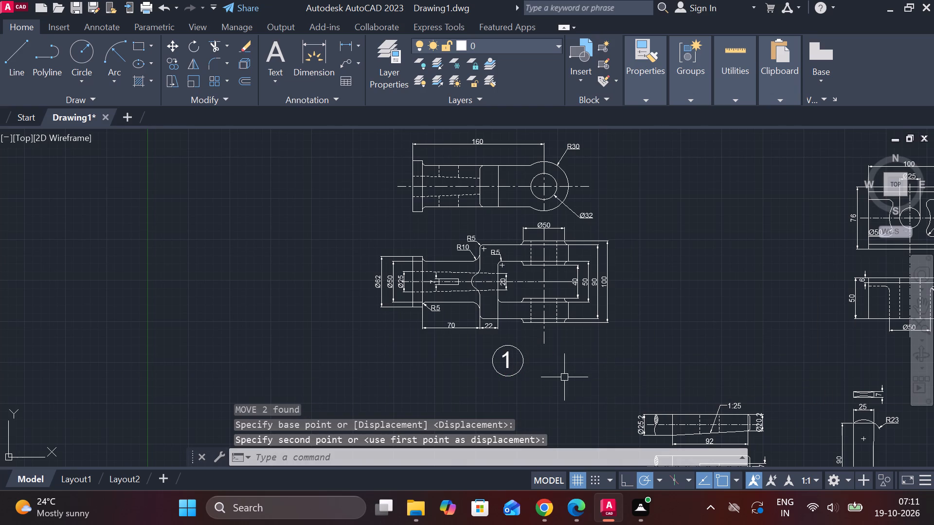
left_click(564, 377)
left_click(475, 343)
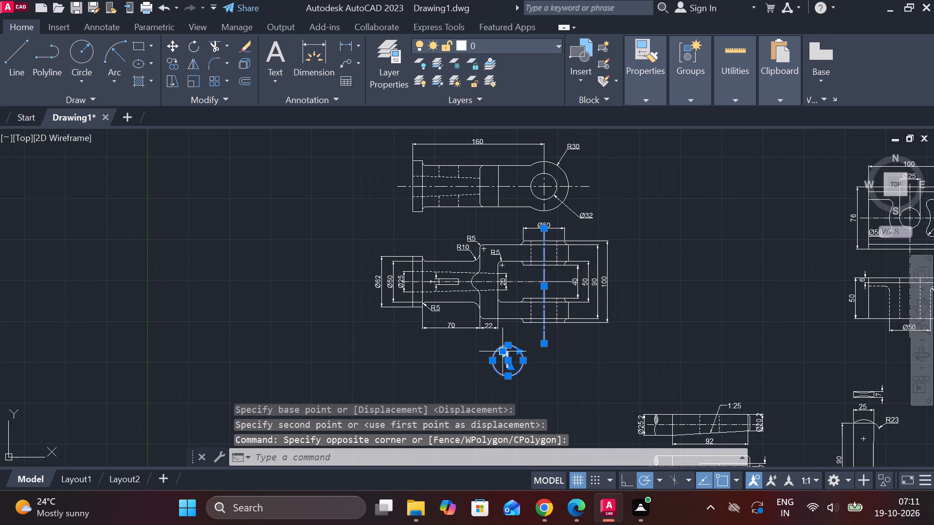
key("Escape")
Copy the fork's circled "1" to just below the tapered rod's lower view and just below the 90-long key.
scroll(532, 387, "up", 1)
left_click_drag(532, 385, 514, 367)
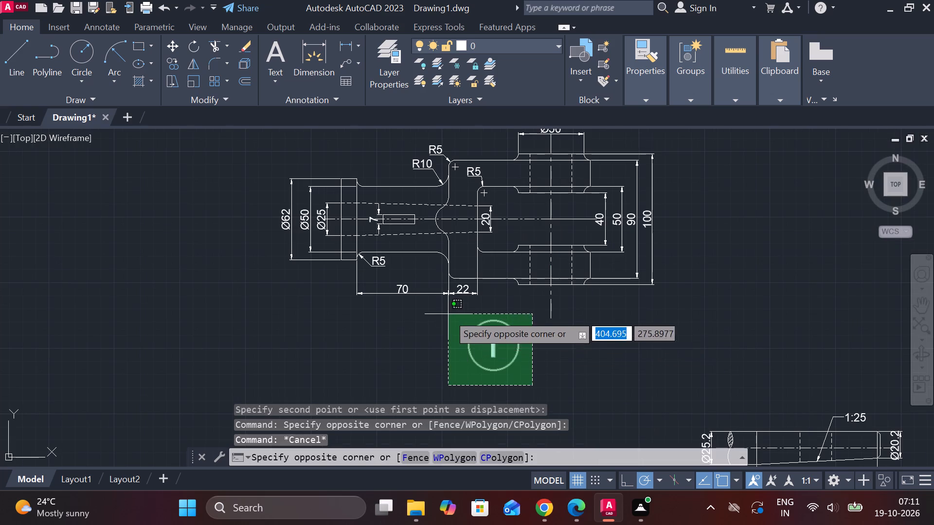
left_click(448, 314)
type("co")
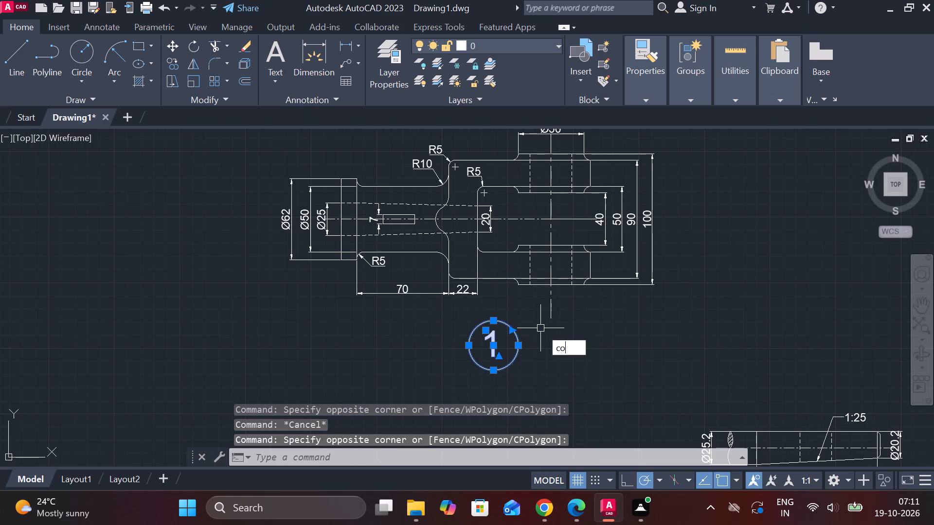
key("Return")
left_click(559, 355)
scroll(631, 353, "down", 1)
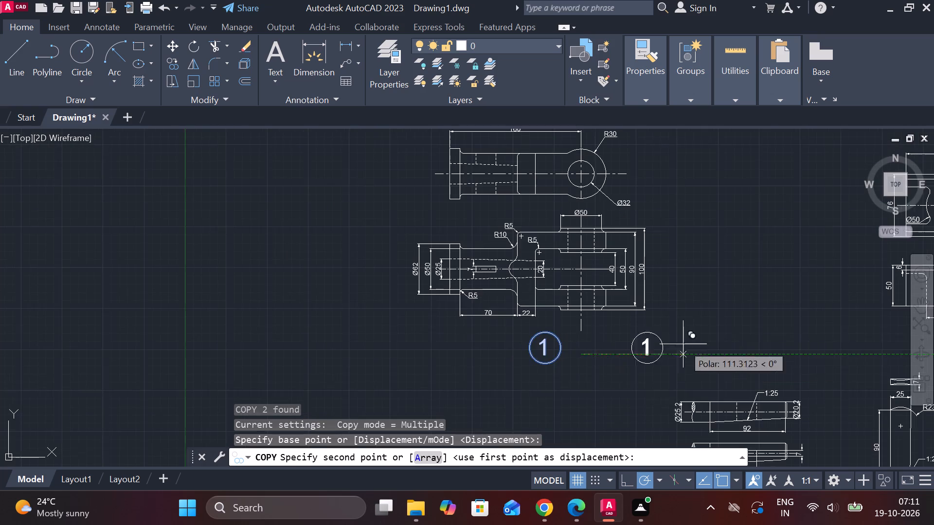
middle_click_drag(678, 335, 575, 312)
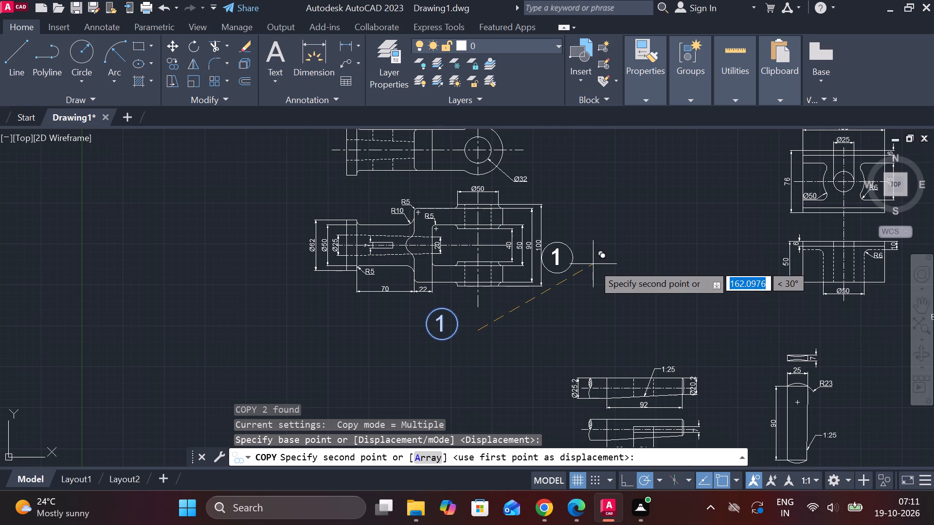
middle_click_drag(724, 266, 590, 248)
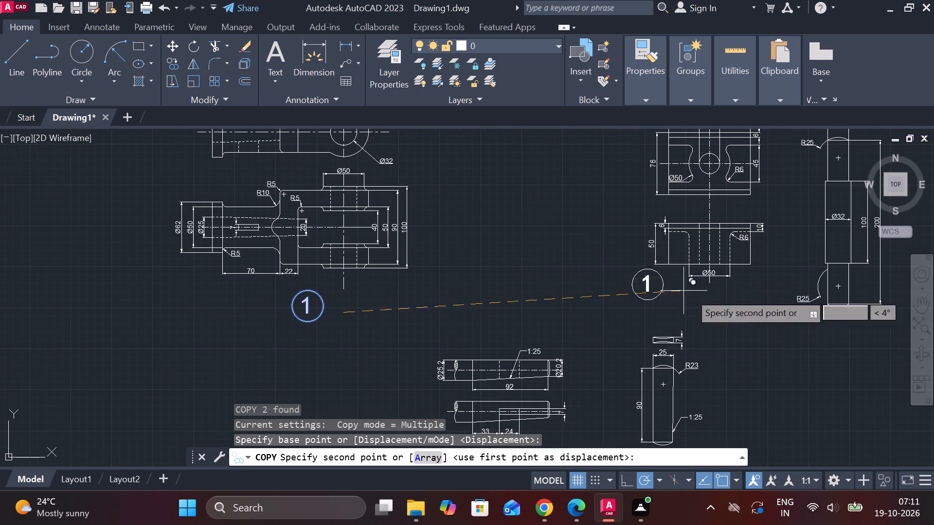
middle_click_drag(704, 315, 649, 193)
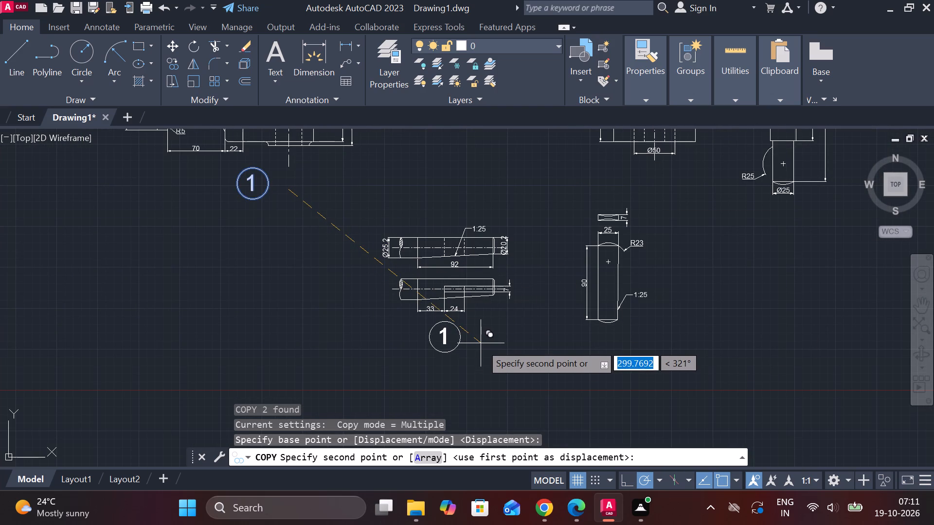
left_click(482, 344)
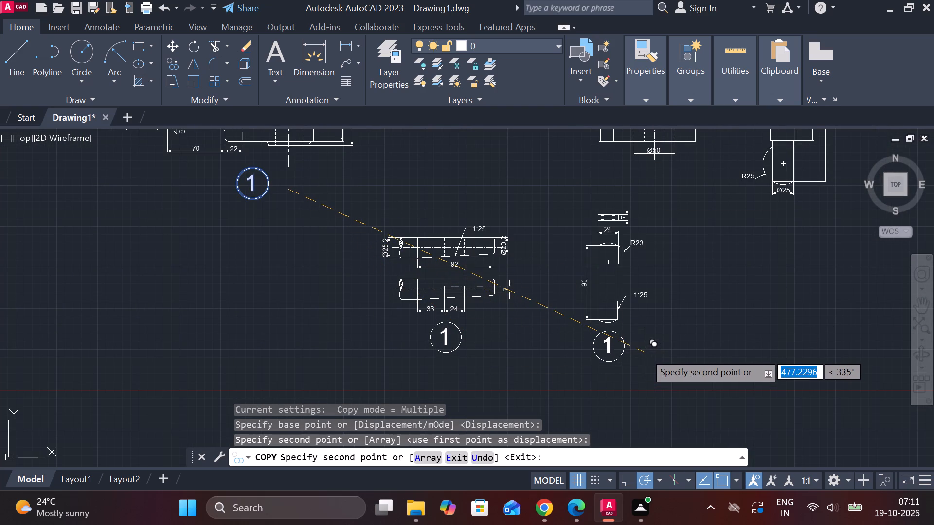
left_click(645, 352)
Place two more copies of the circled "1", below the Ø32 pin and below the 100-wide block's lower view.
middle_click_drag(706, 333, 651, 426)
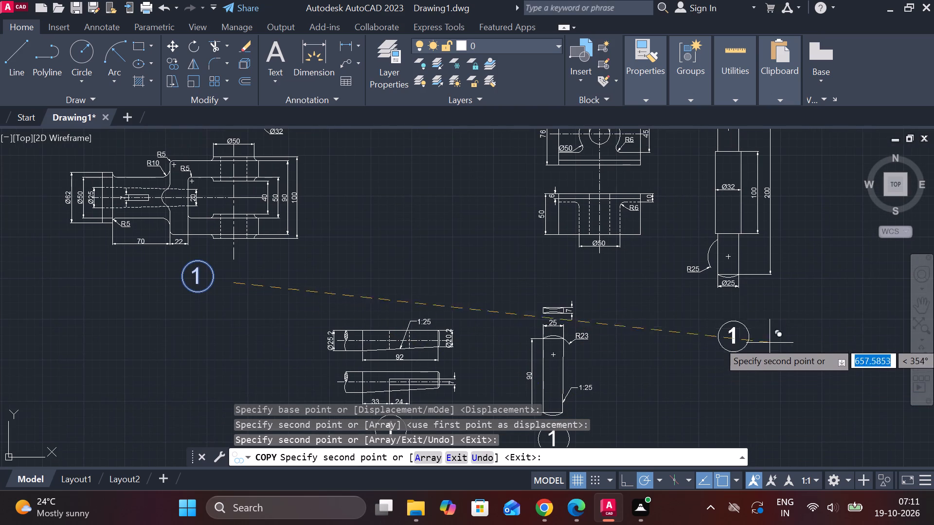
left_click(772, 317)
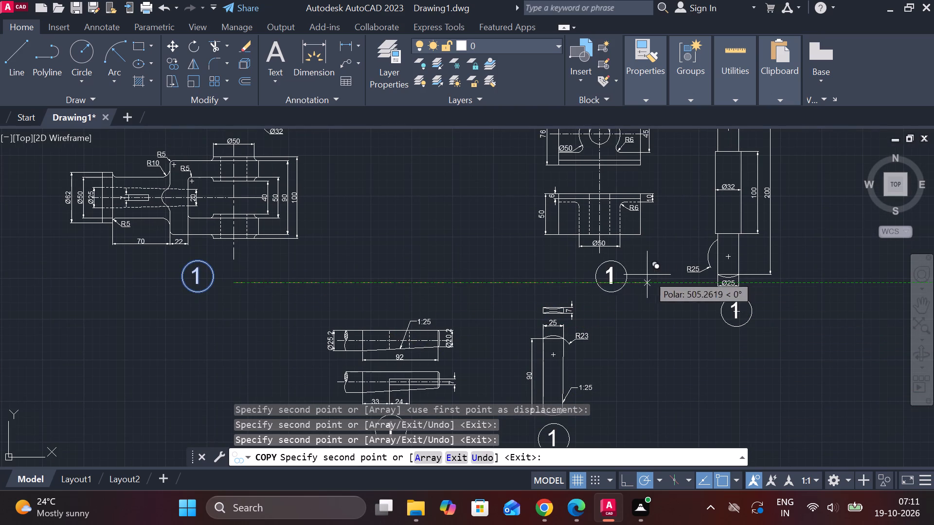
left_click(636, 276)
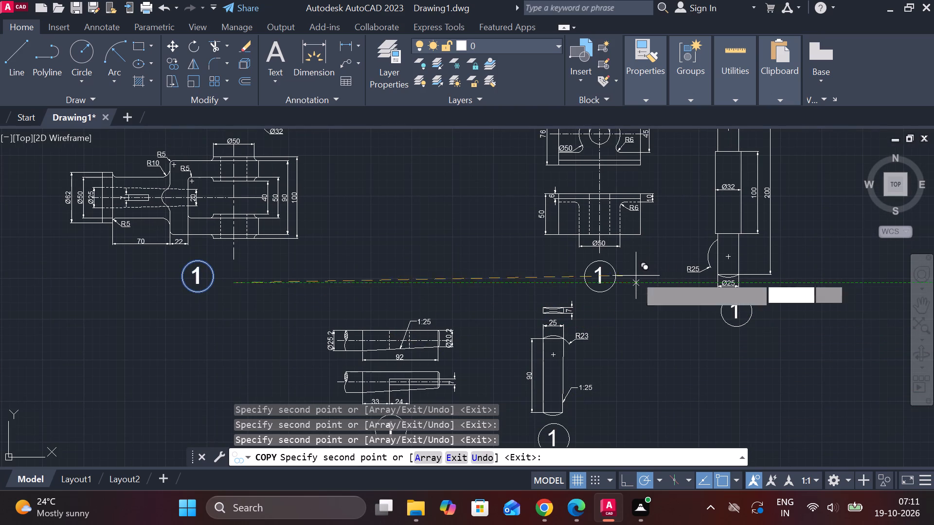
scroll(651, 301, "down", 2)
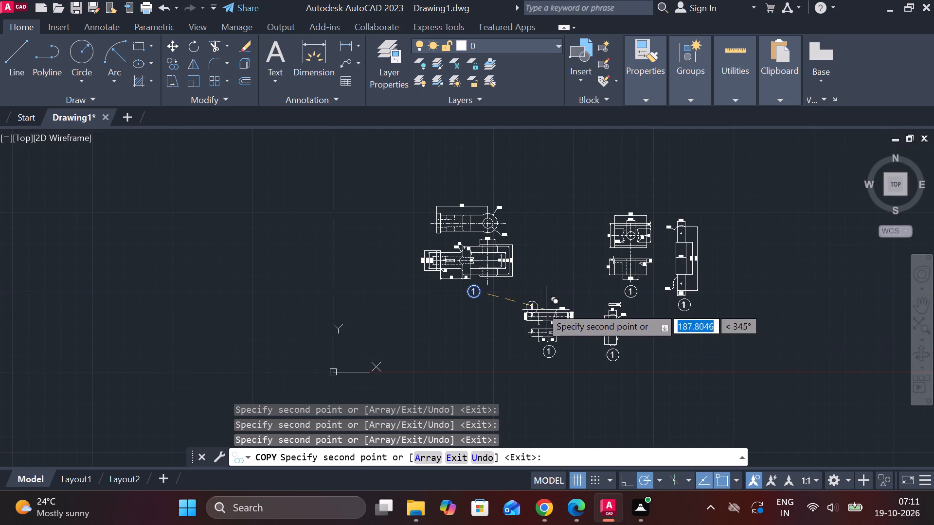
scroll(530, 300, "up", 2)
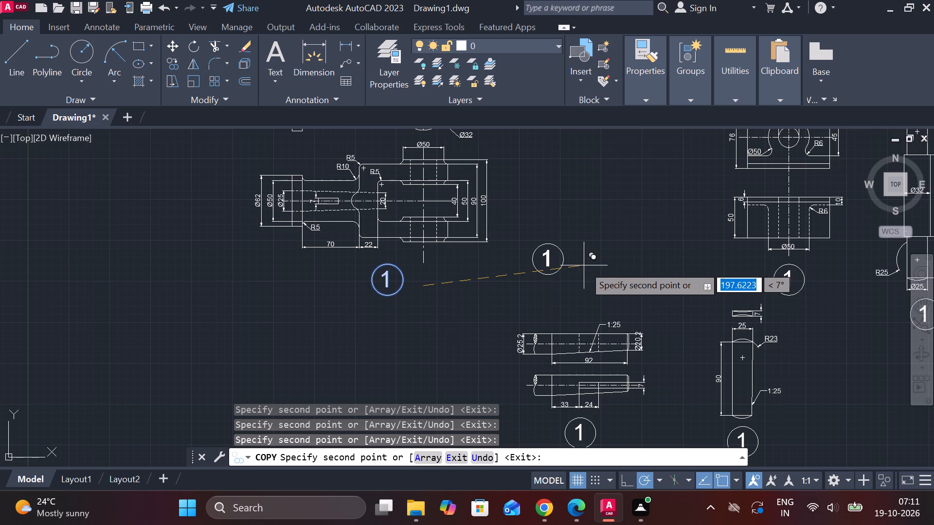
key("Escape")
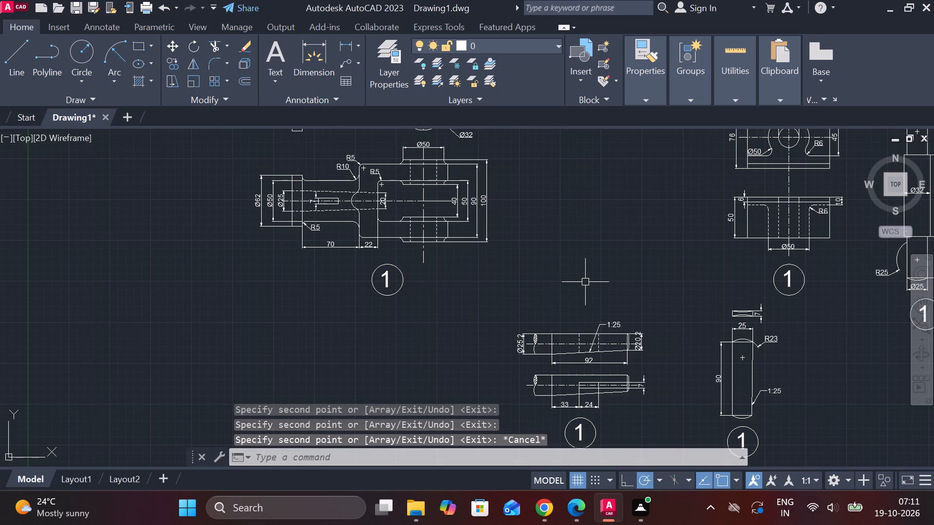
Change the number in the balloon below the tapered rod to 2.
middle_click_drag(584, 347, 546, 271)
scroll(561, 350, "up", 2)
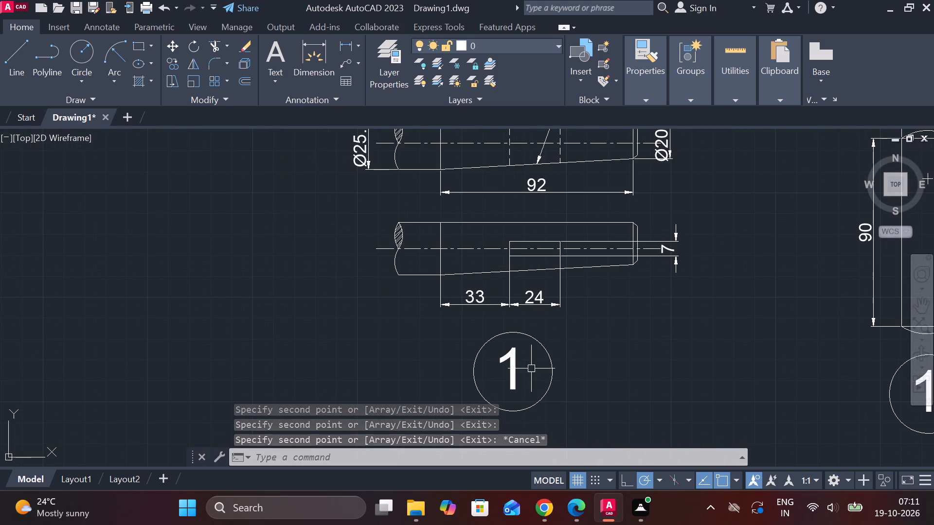
double_click(515, 368)
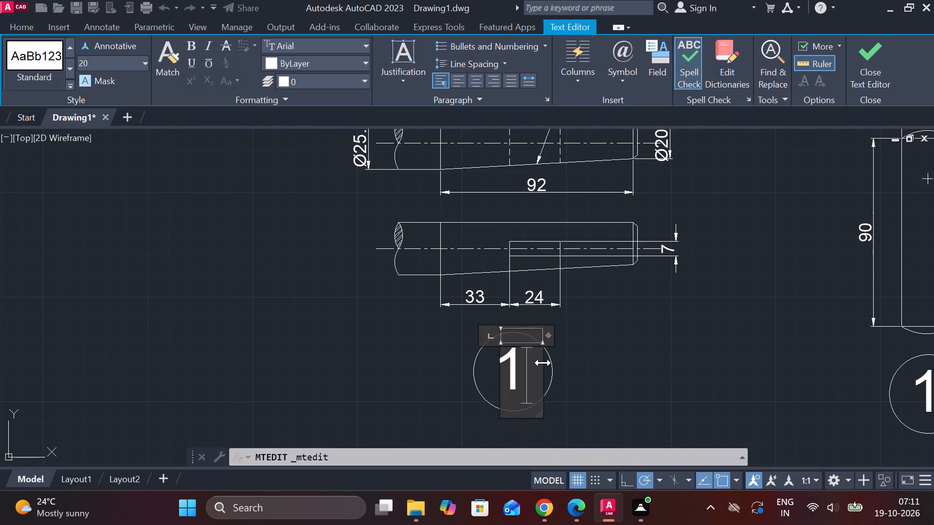
key("BackSpace")
key("2")
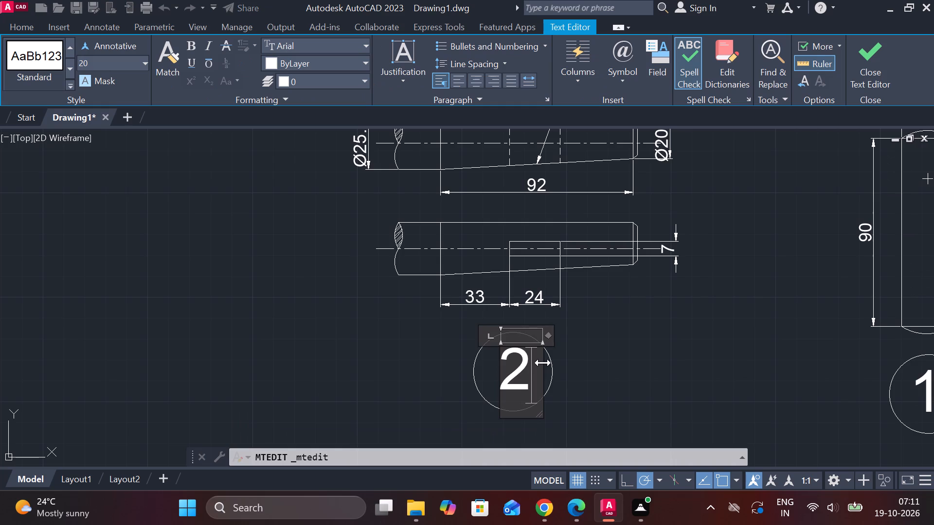
left_click(859, 65)
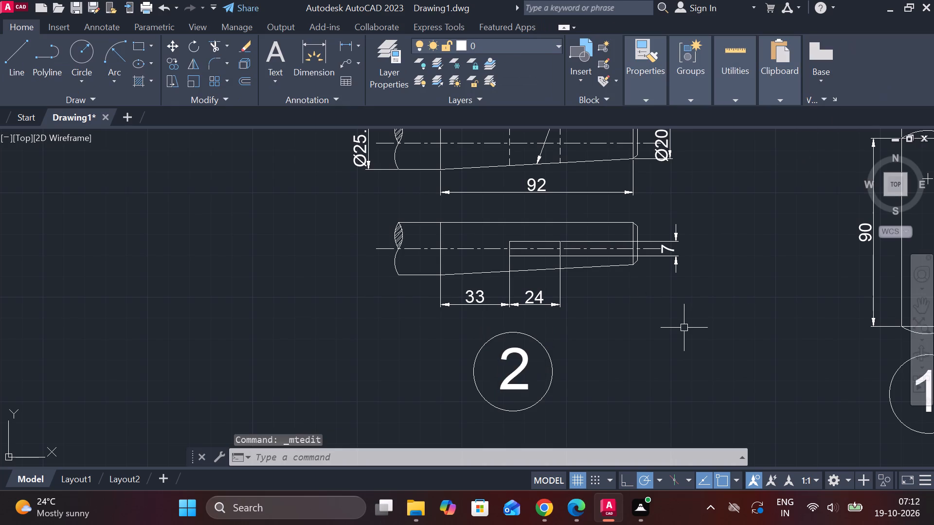
Change the number in the balloon below the 90-long key to 5.
scroll(684, 328, "down", 1)
middle_click_drag(641, 329, 370, 339)
double_click(563, 385)
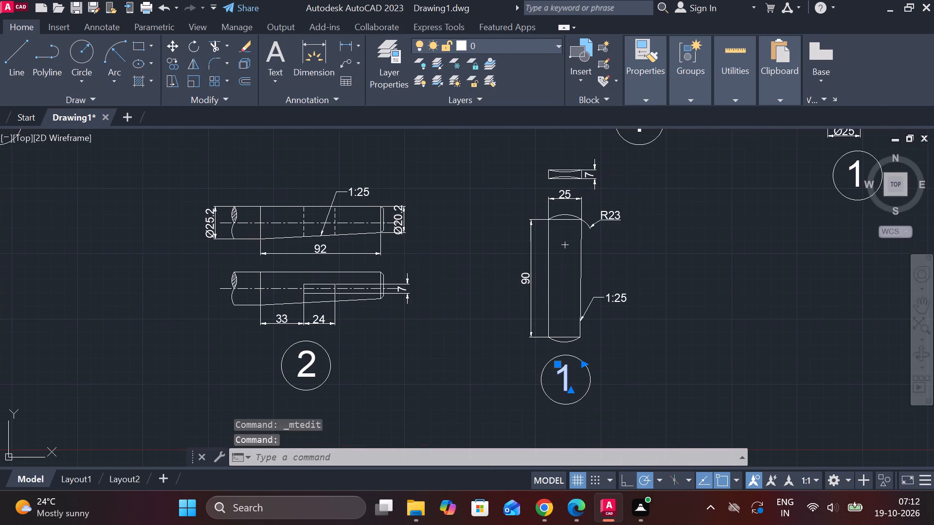
key("Right")
key("BackSpace")
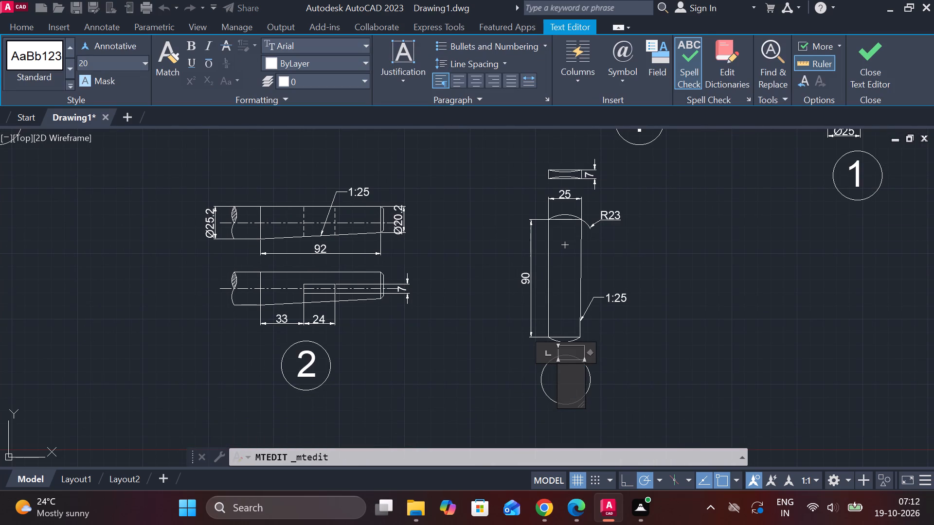
key("5")
left_click(860, 66)
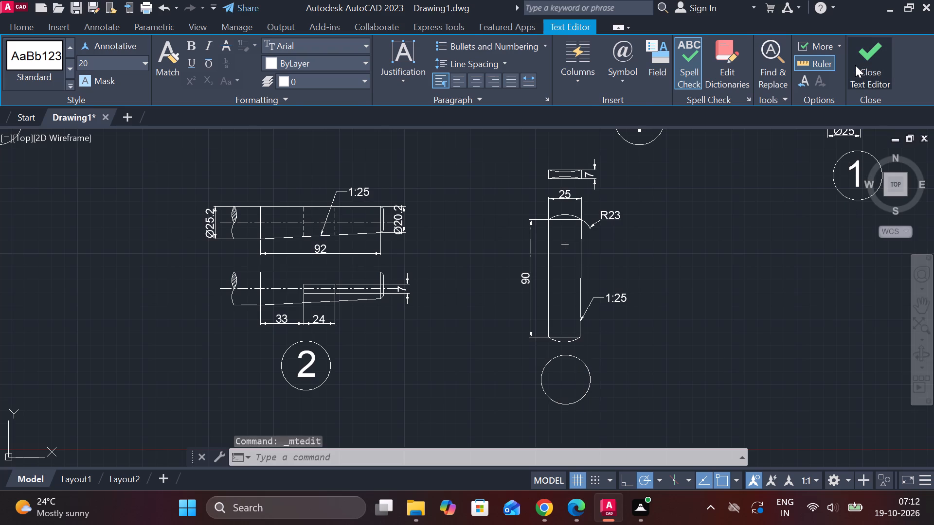
Change the number in the balloon below the 100-wide block to 4.
middle_click_drag(732, 281, 671, 378)
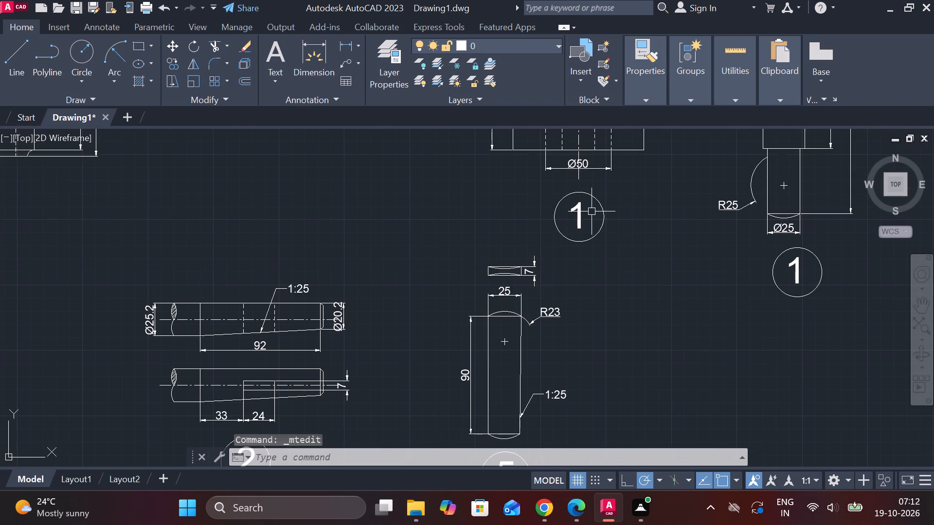
double_click(580, 211)
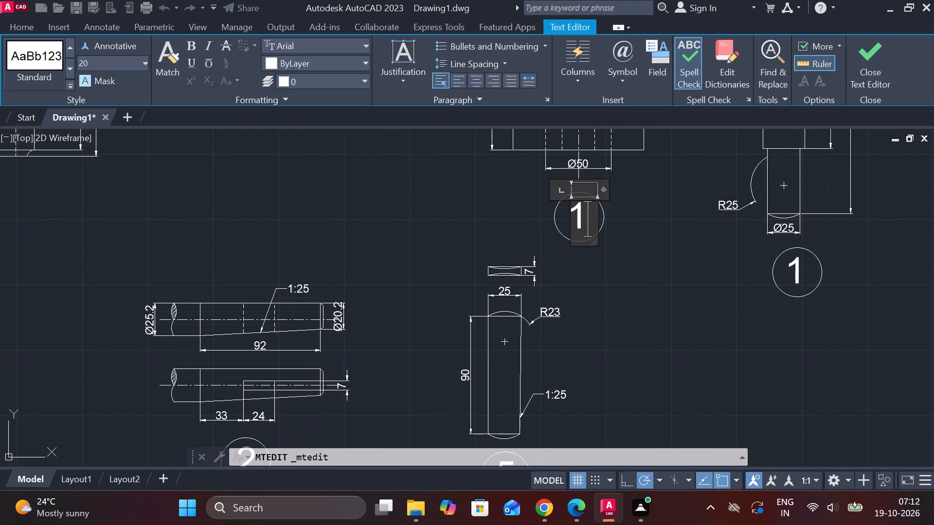
key("BackSpace")
key("4")
left_click(856, 44)
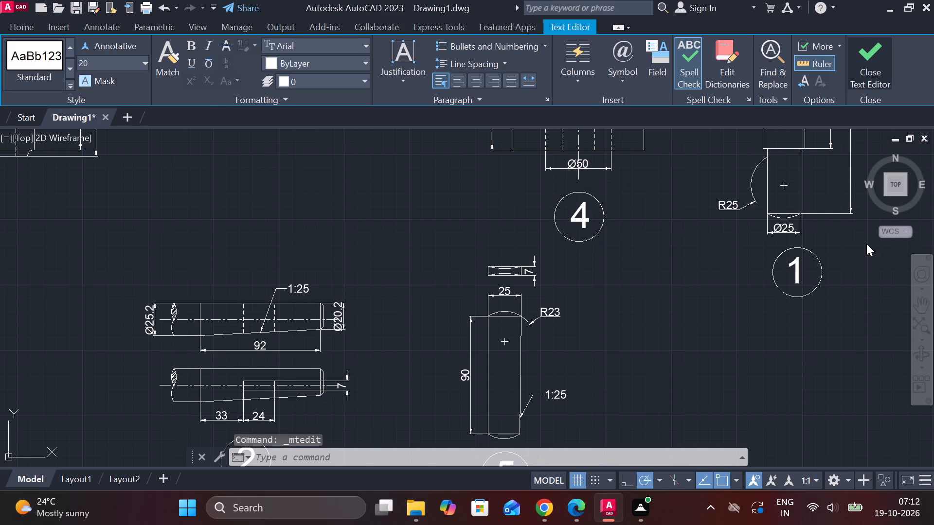
Change the number in the balloon below the stepped Ø32 pin to 3.
double_click(803, 273)
double_click(797, 273)
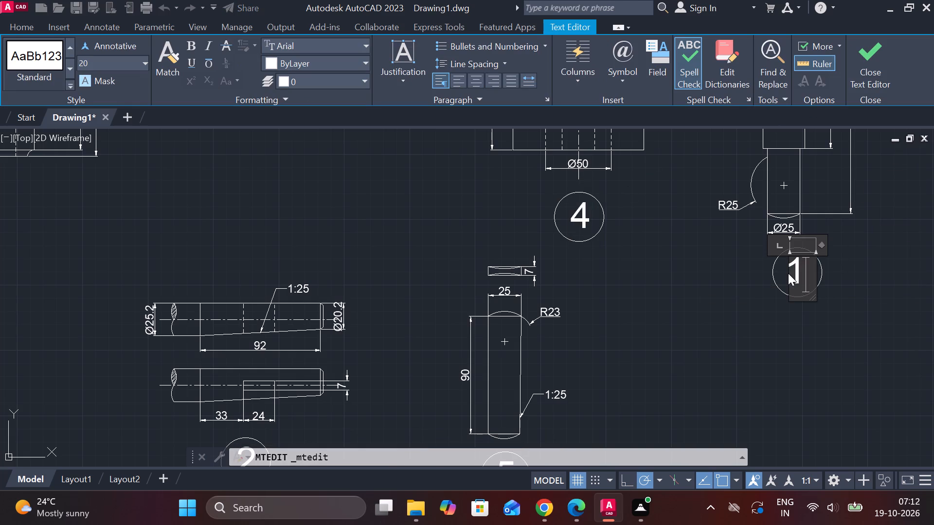
key("BackSpace")
key("3")
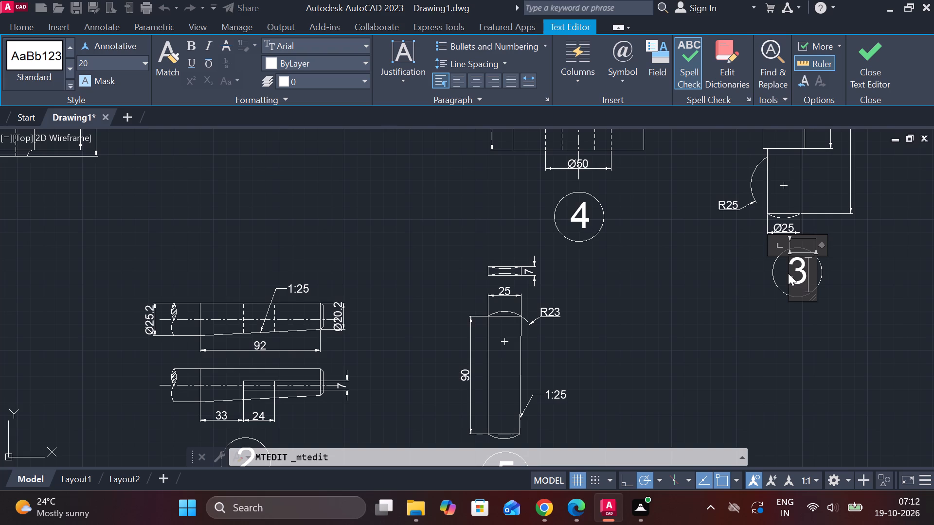
left_click(869, 53)
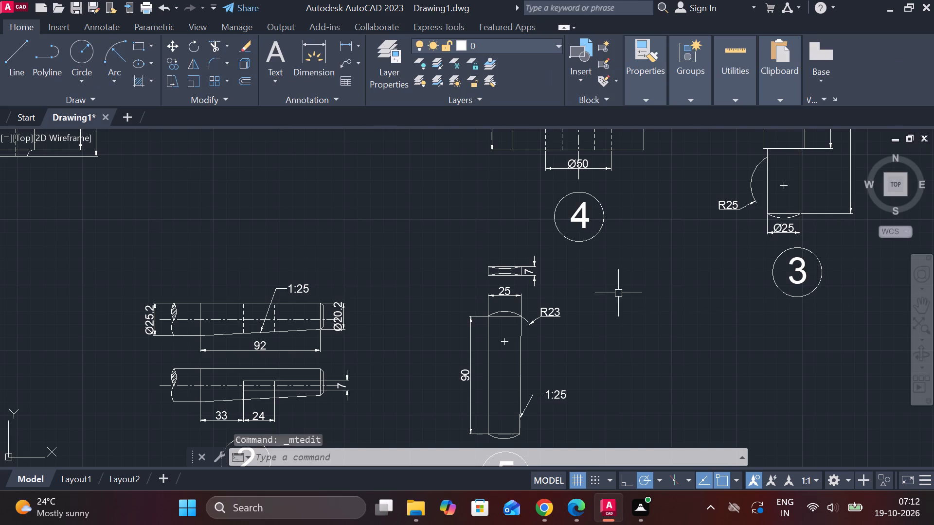
Move both tapered rod views with their dimensions and balloon 2 up about 304, into the space between the fork and part 4.
scroll(618, 293, "down", 1)
middle_click_drag(644, 321, 699, 310)
left_click(331, 252)
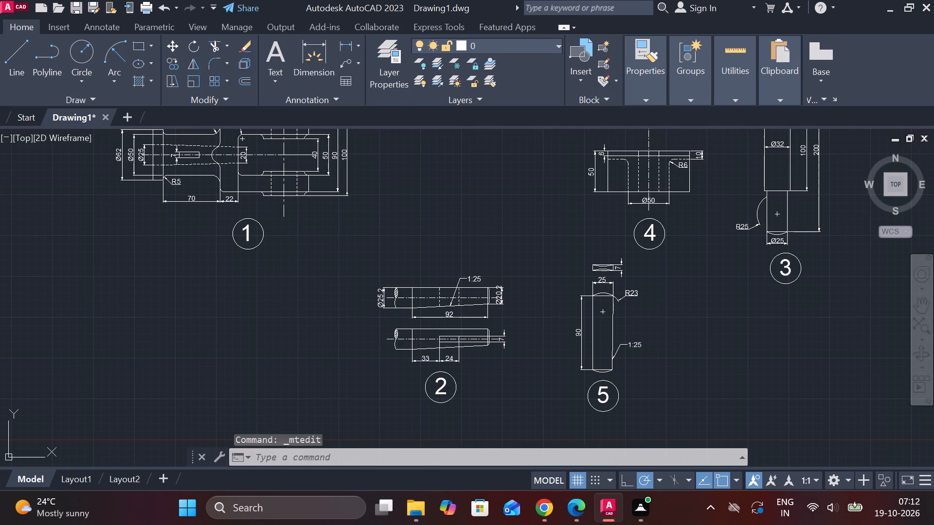
left_click(523, 418)
key("m")
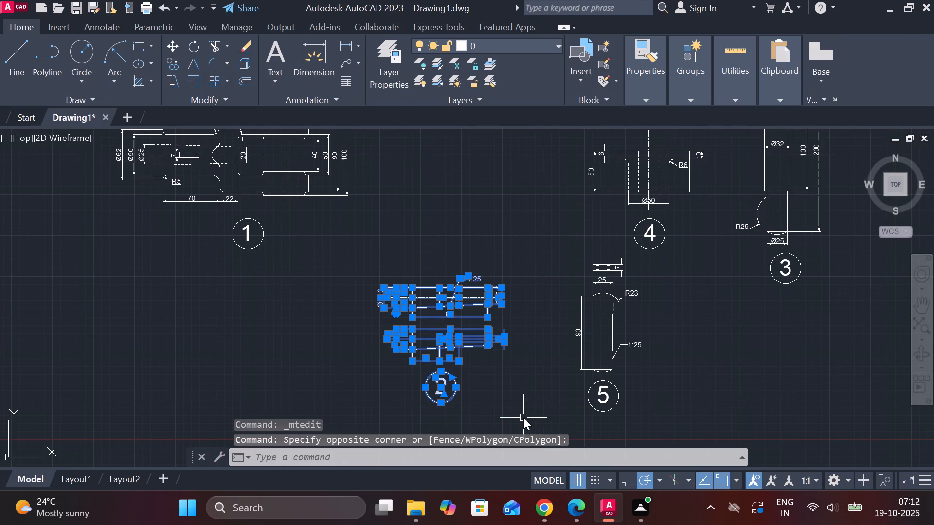
key("Return")
left_click(499, 398)
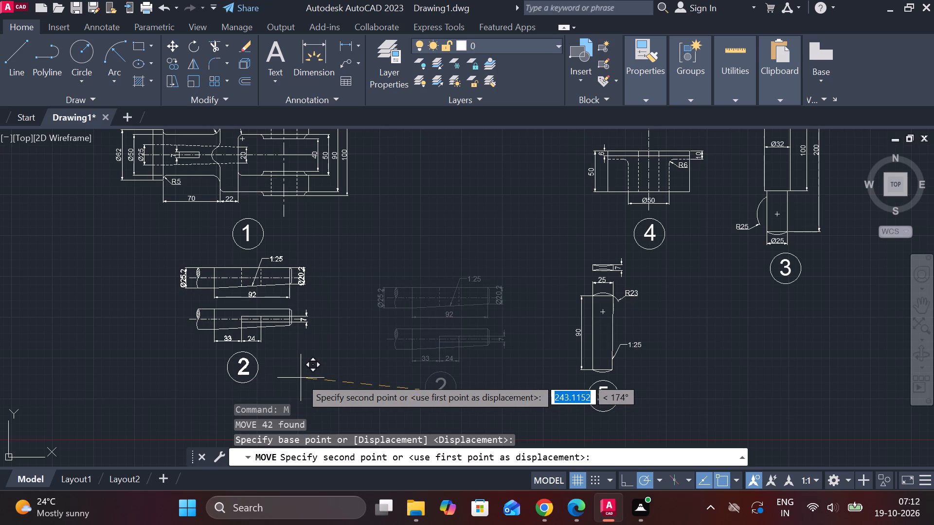
middle_click_drag(487, 320, 496, 334)
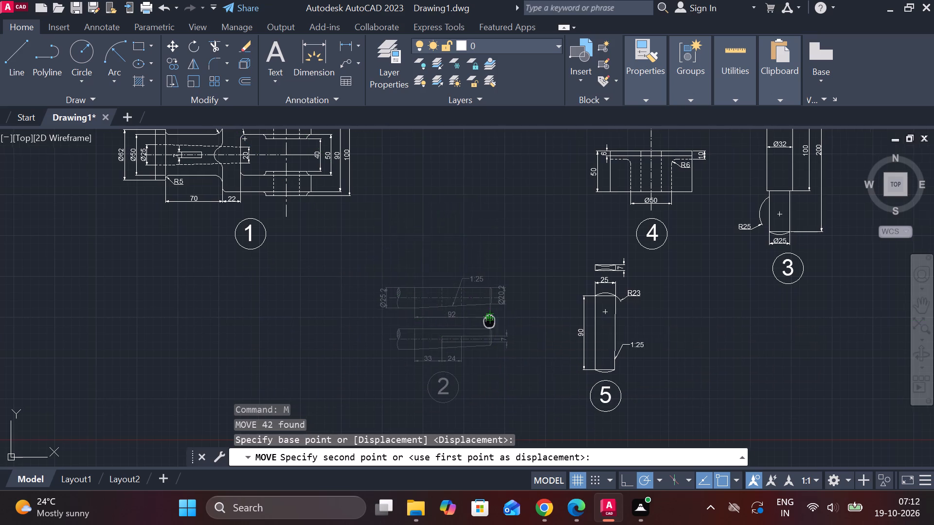
middle_click_drag(496, 334, 507, 390)
middle_click_drag(518, 268, 522, 304)
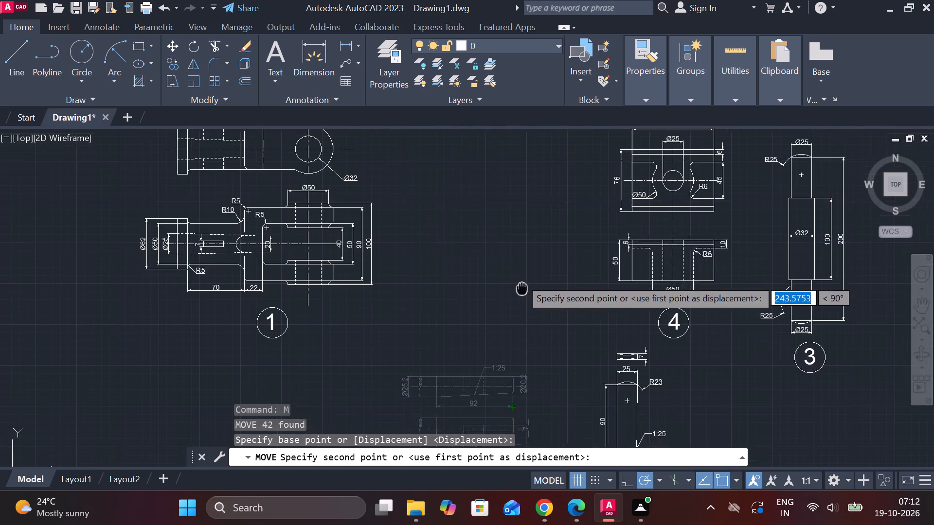
middle_click_drag(522, 304, 520, 325)
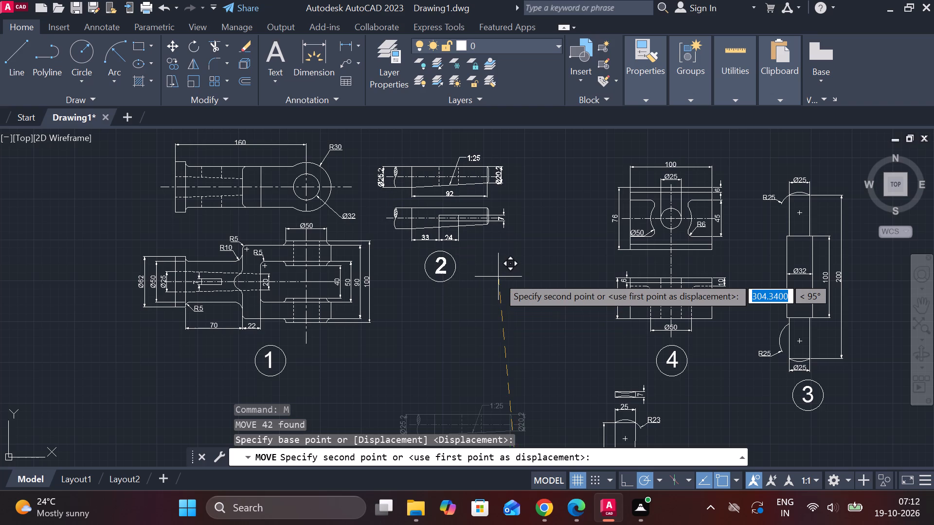
left_click(498, 277)
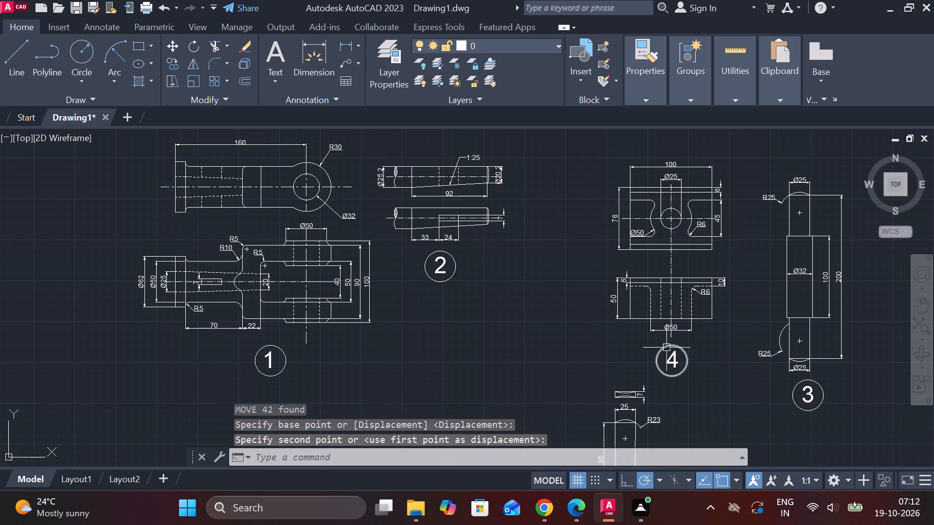
Move the stepped Ø32 pin with its dimensions and balloon 3 into the gap between the tapered rod views and part 4.
middle_click_drag(670, 350, 664, 347)
left_click(746, 165)
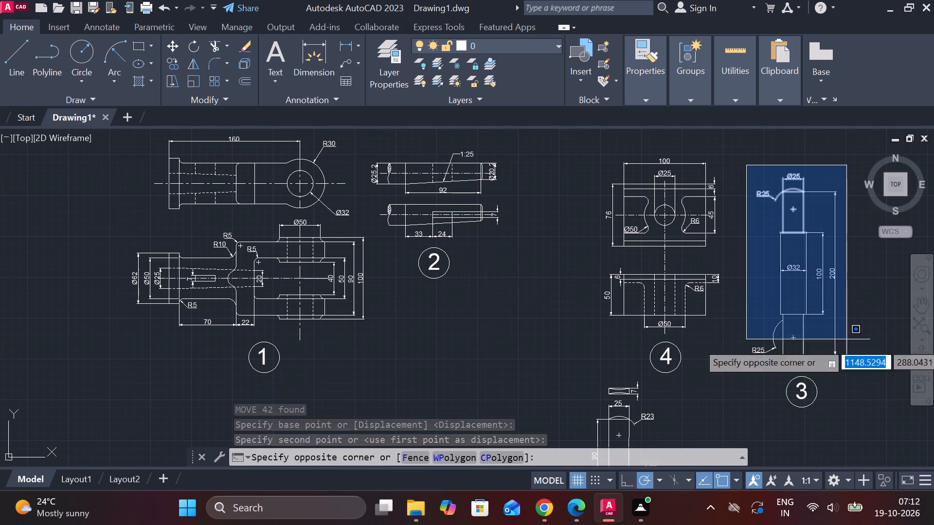
left_click(857, 422)
key("m")
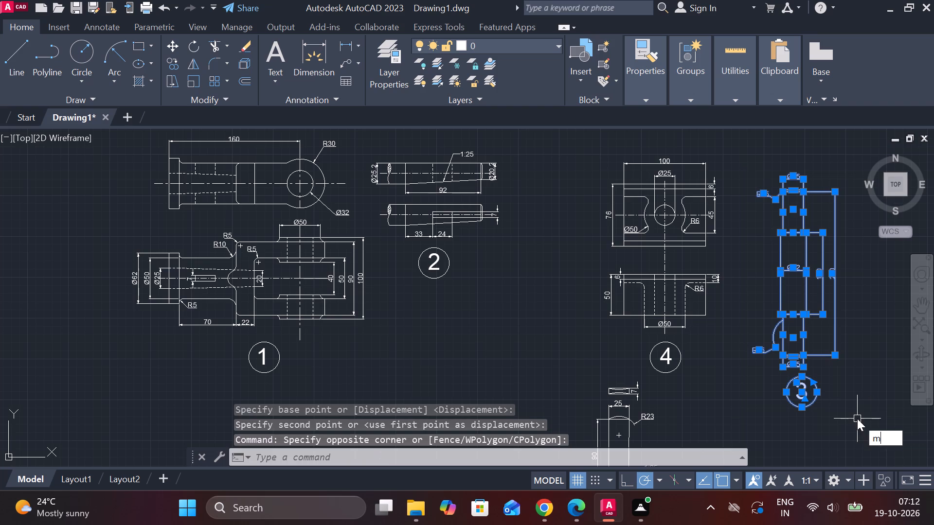
key("Return")
left_click(839, 392)
scroll(781, 394, "down", 2)
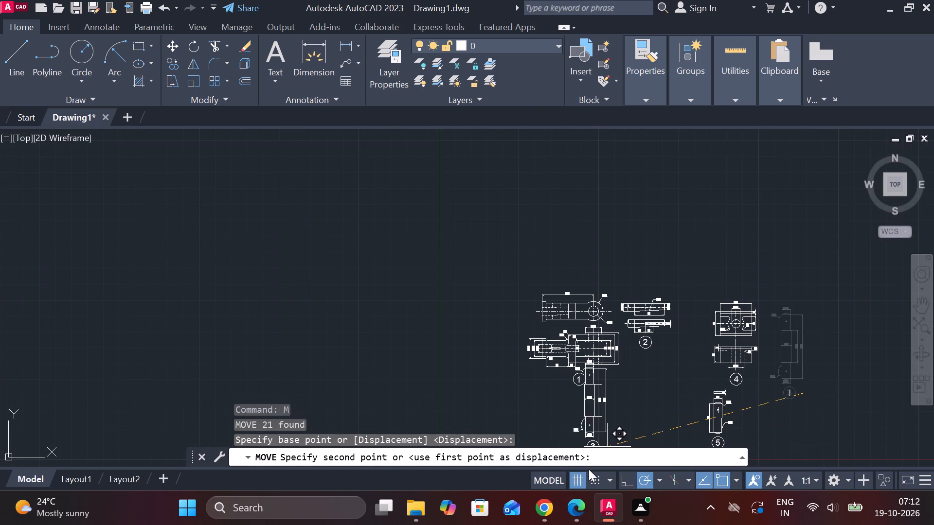
scroll(587, 469, "up", 1)
scroll(555, 398, "up", 1)
scroll(483, 364, "up", 1)
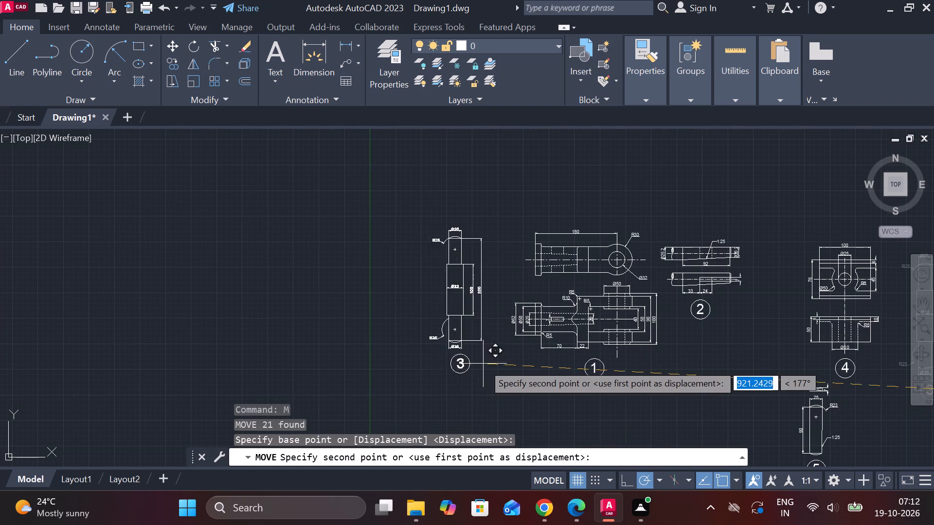
middle_click_drag(794, 389, 76, 443)
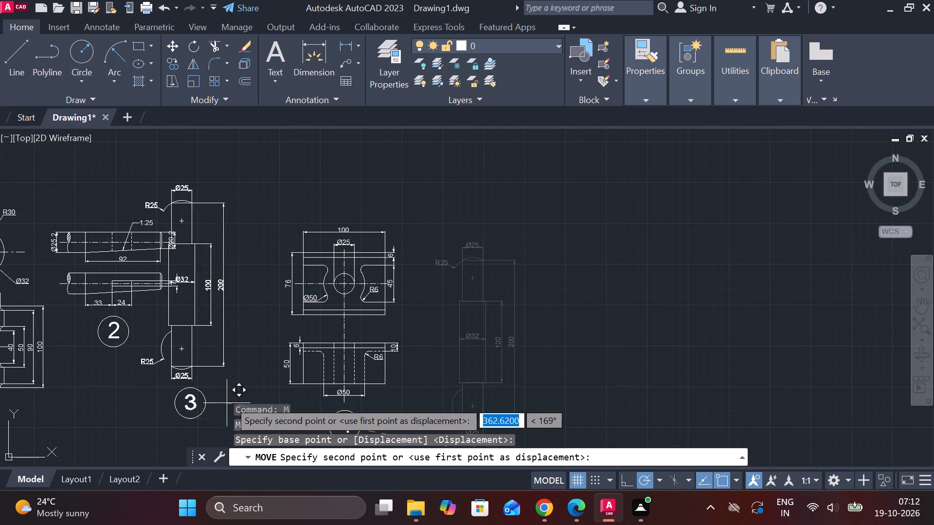
middle_click_drag(248, 402, 312, 385)
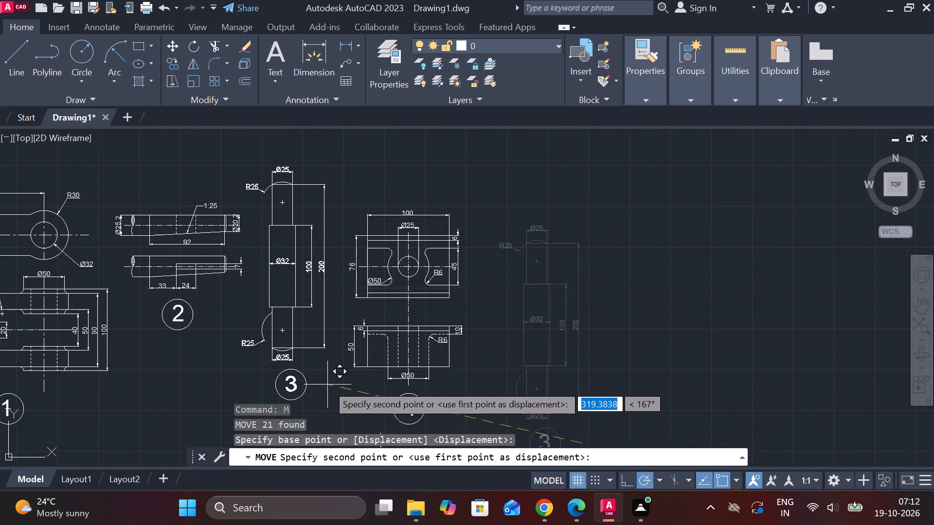
left_click(331, 389)
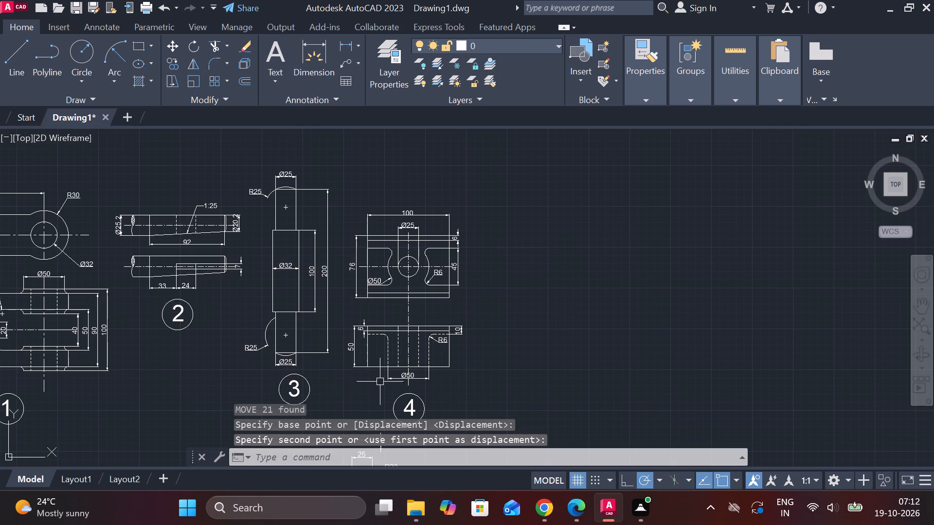
Move both 100-wide block views with their dimensions and balloon 4 about 634 at 201°, to below the fork views.
left_click(343, 204)
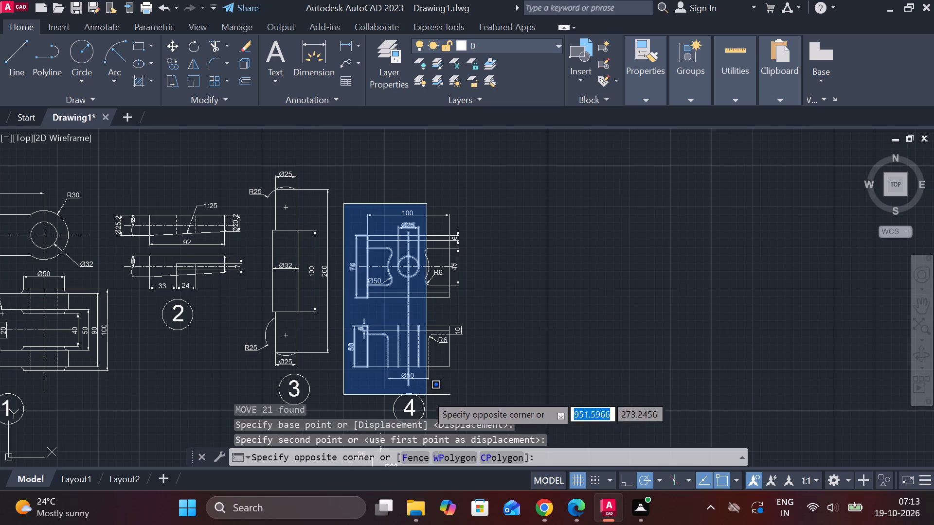
middle_click_drag(431, 402, 466, 338)
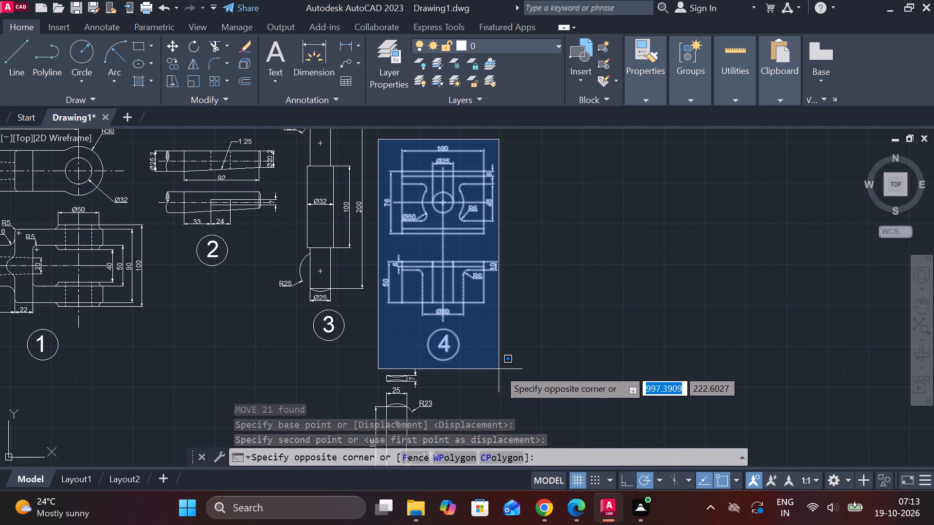
left_click(514, 364)
key("m")
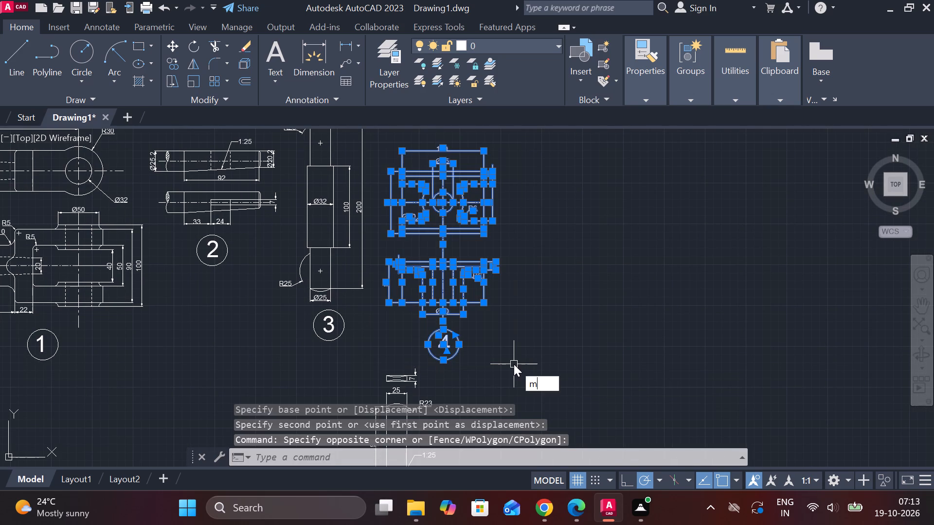
key("Return")
left_click(528, 364)
scroll(528, 364, "down", 2)
scroll(342, 457, "up", 1)
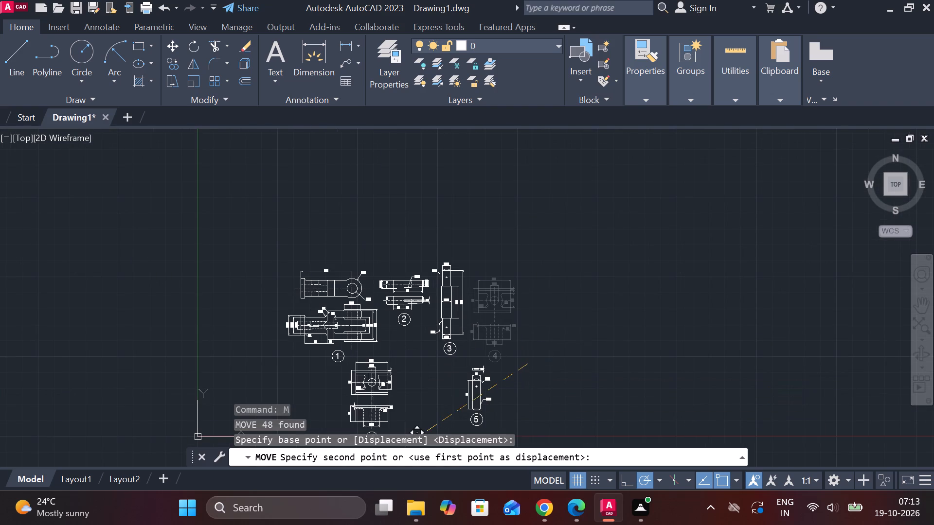
scroll(342, 457, "up", 3)
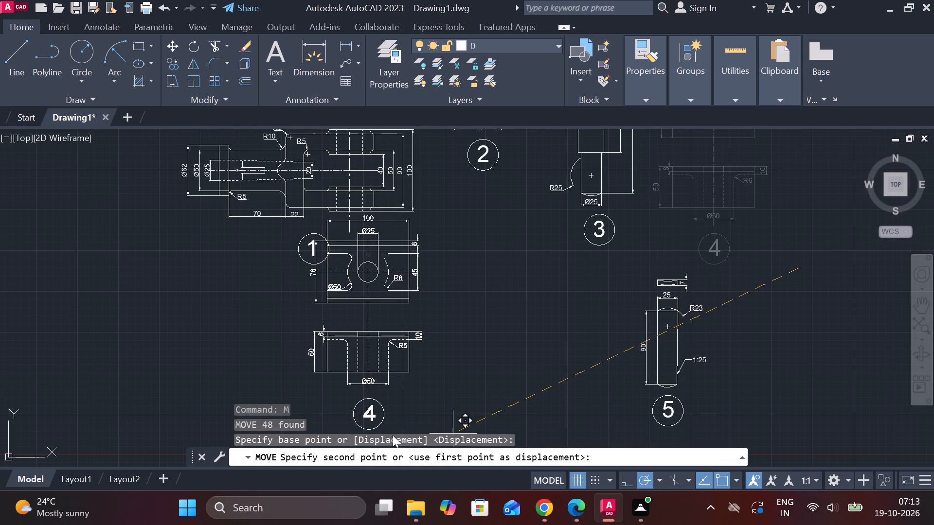
middle_click_drag(500, 425, 508, 464)
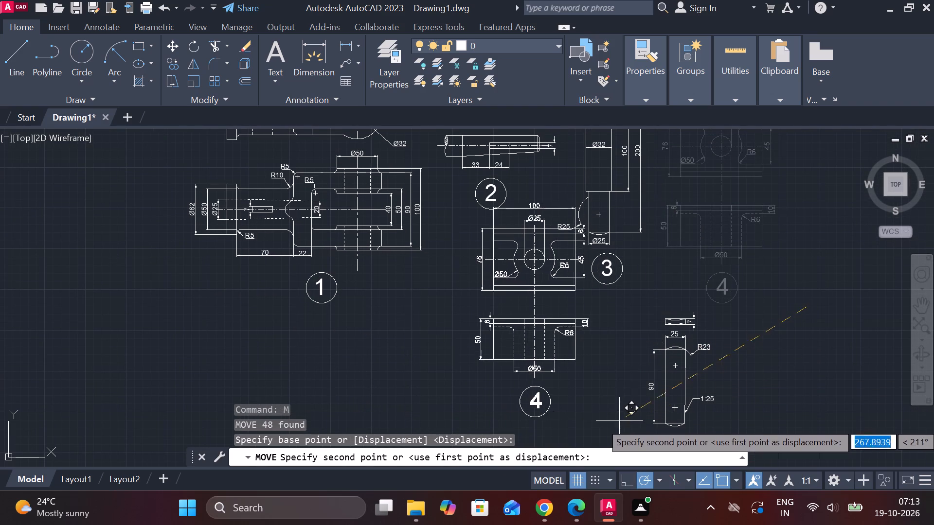
middle_click_drag(347, 397, 429, 312)
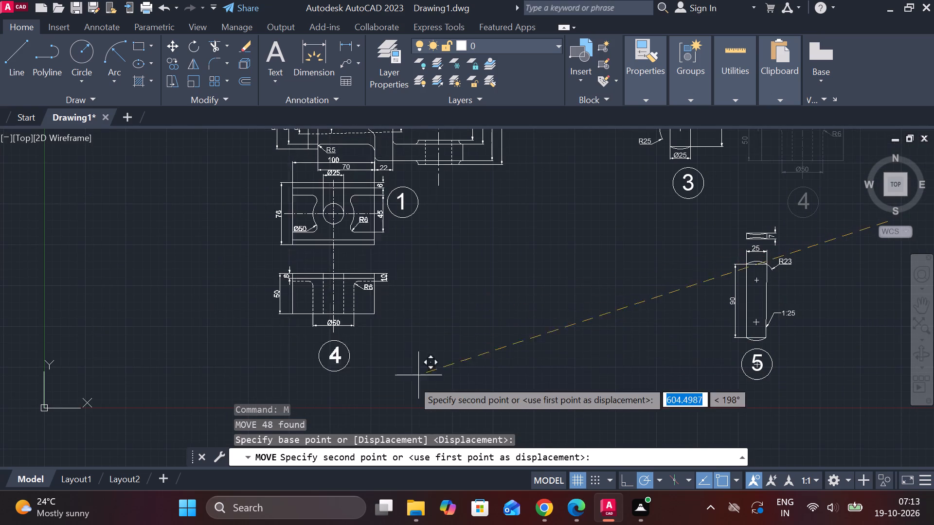
left_click(403, 404)
Move balloon 1 from below the fork to above the 160 dimension of its upper view.
left_click(428, 230)
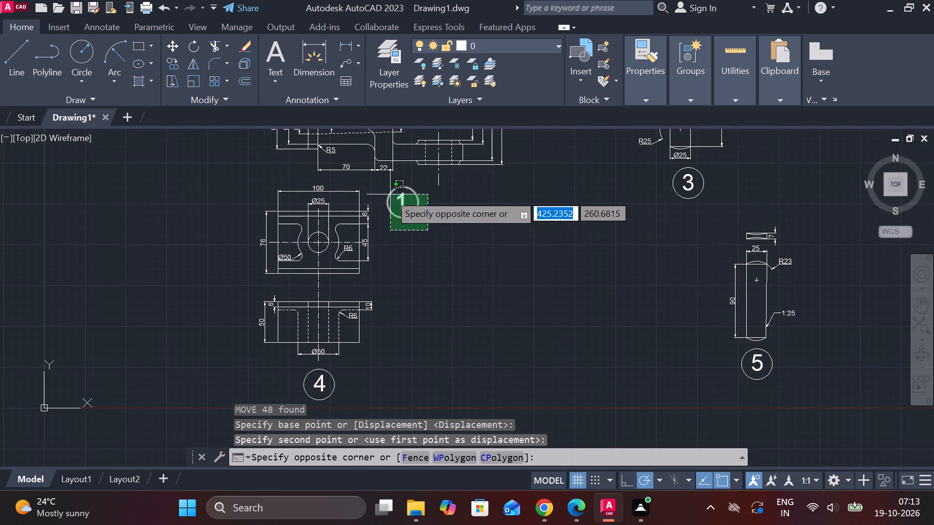
left_click(385, 189)
key("m")
key("Return")
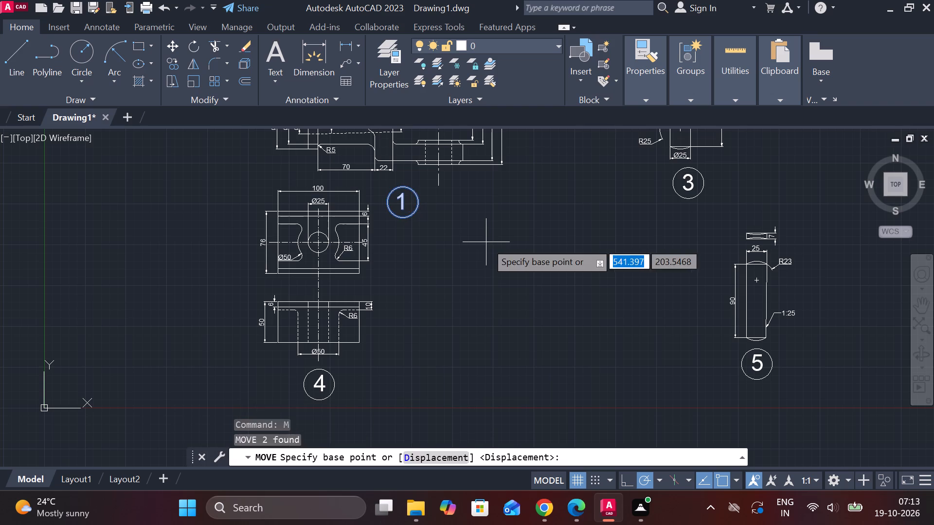
left_click(486, 242)
middle_click_drag(496, 238, 507, 283)
middle_click_drag(509, 287, 524, 355)
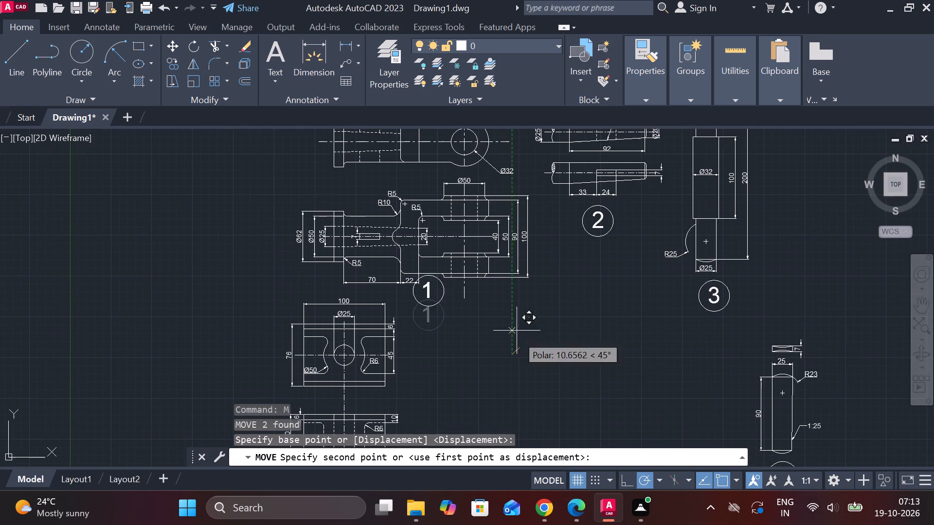
middle_click_drag(443, 269, 463, 386)
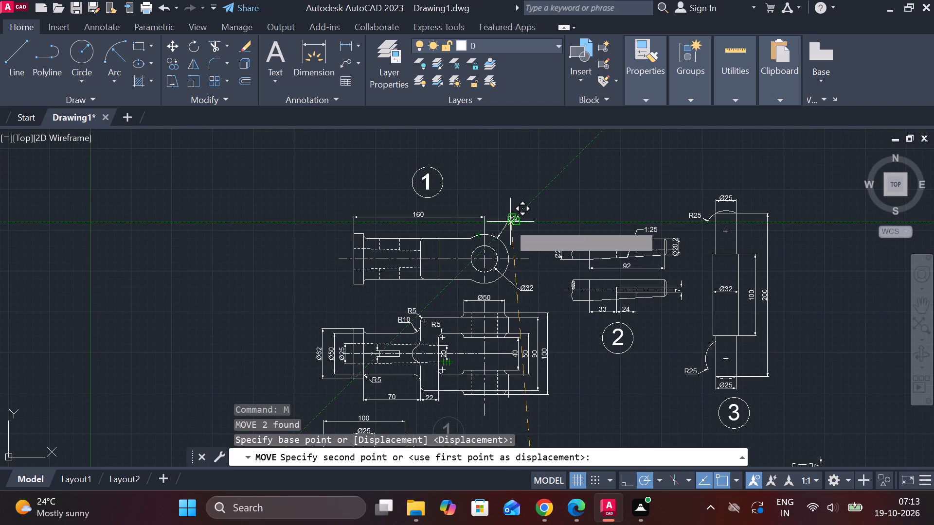
left_click(508, 224)
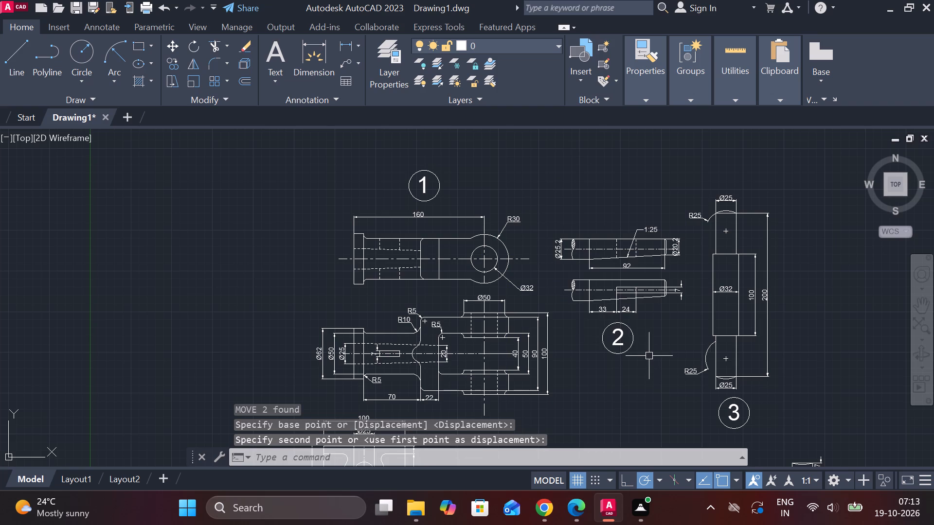
Move balloon 2 from below the tapered rod views to above the upper one.
left_click(647, 357)
left_click(602, 325)
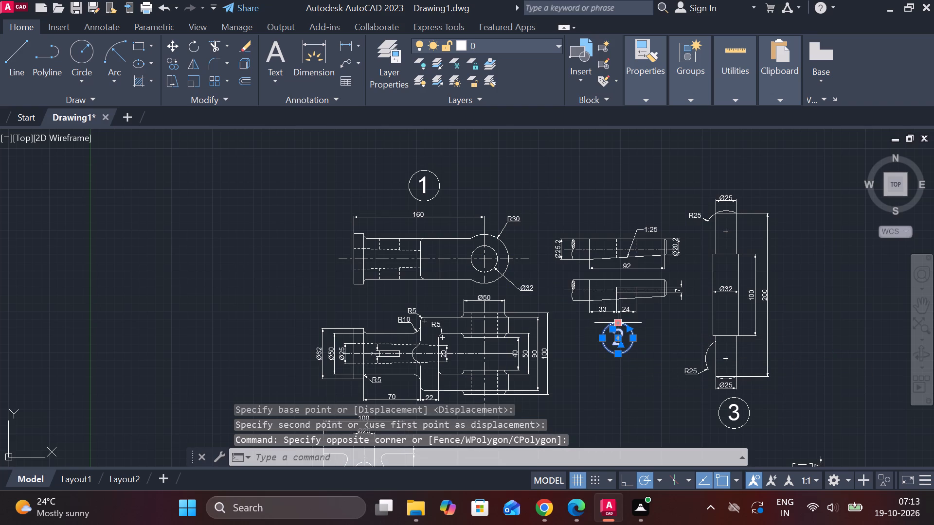
key("m")
key("Return")
left_click(631, 372)
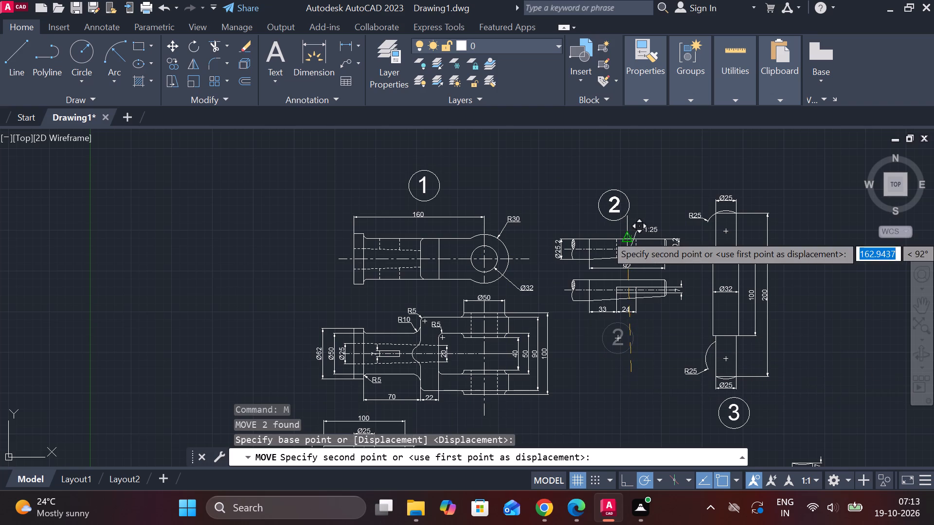
left_click(625, 234)
Move balloon 3 from below the stepped pin to above its upper Ø25 dimension.
middle_click_drag(700, 284, 580, 235)
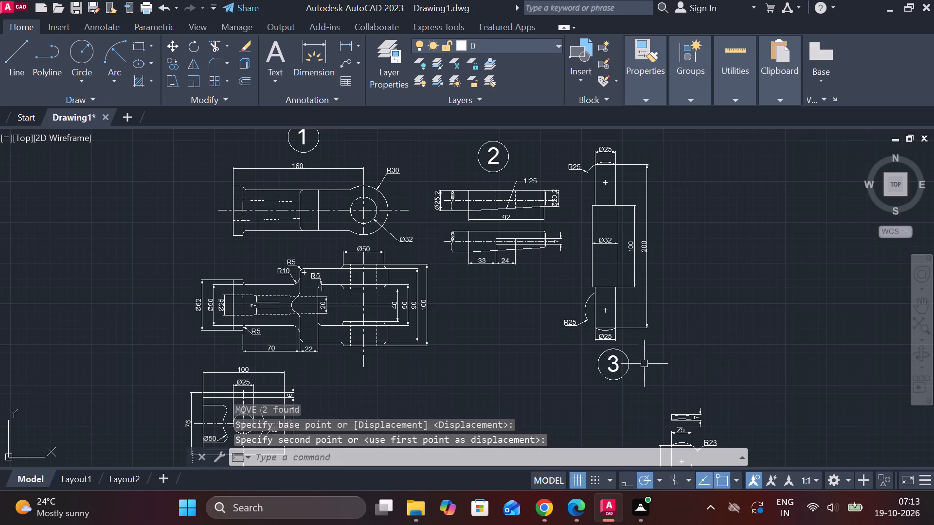
left_click_drag(663, 385, 646, 383)
left_click(559, 345)
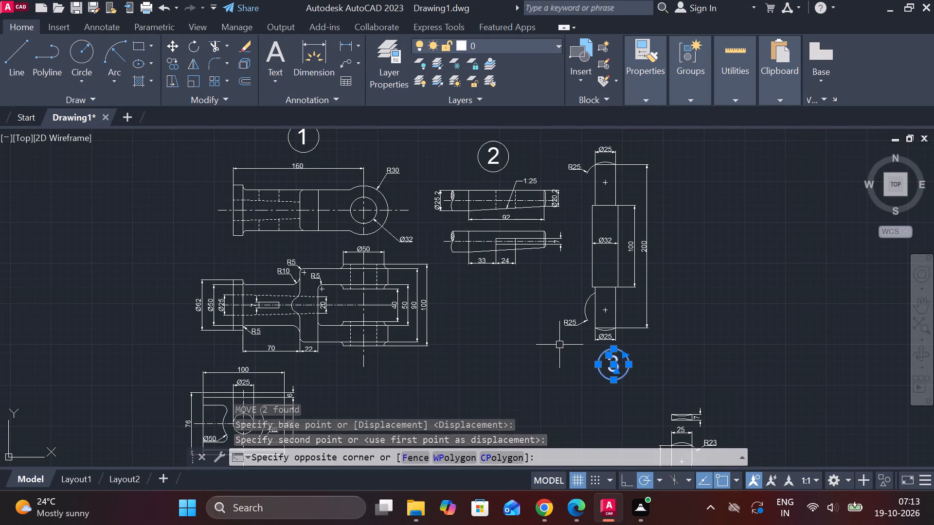
key("m")
key("Return")
left_click(659, 371)
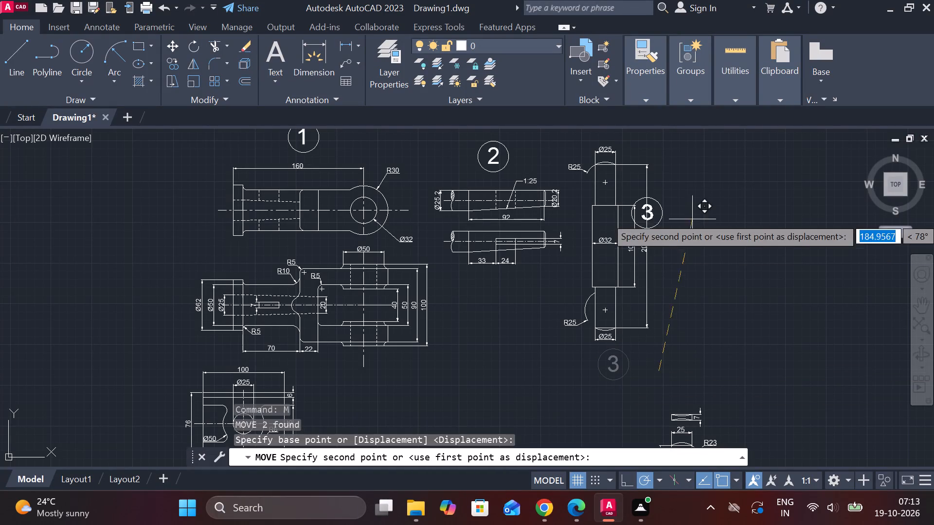
middle_click_drag(685, 239, 656, 353)
middle_click_drag(664, 230, 655, 333)
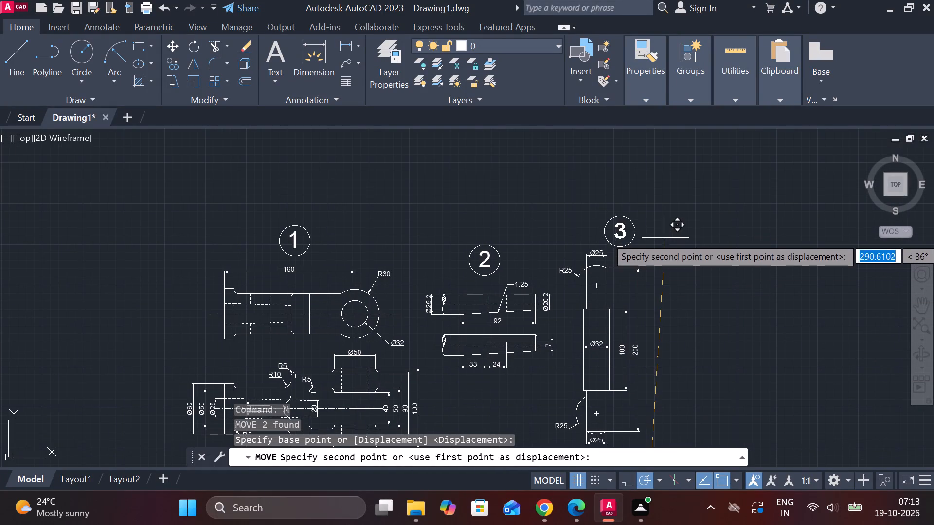
left_click(648, 227)
Move the 90-long key views with their dimensions and balloon 5 about 397 at 174°, to beside part 4 below the fork.
scroll(690, 237, "down", 2)
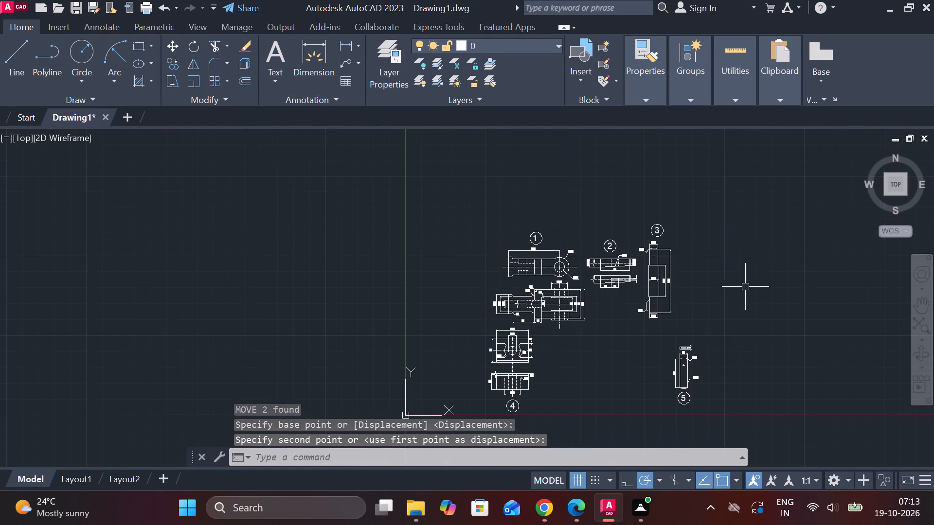
scroll(580, 377, "up", 1)
middle_click_drag(580, 377, 575, 298)
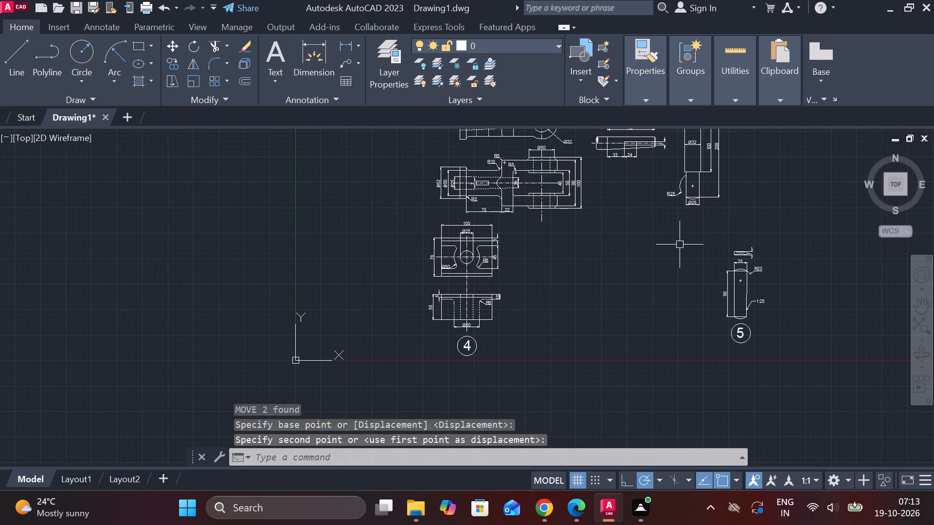
left_click(679, 239)
left_click(812, 364)
key("m")
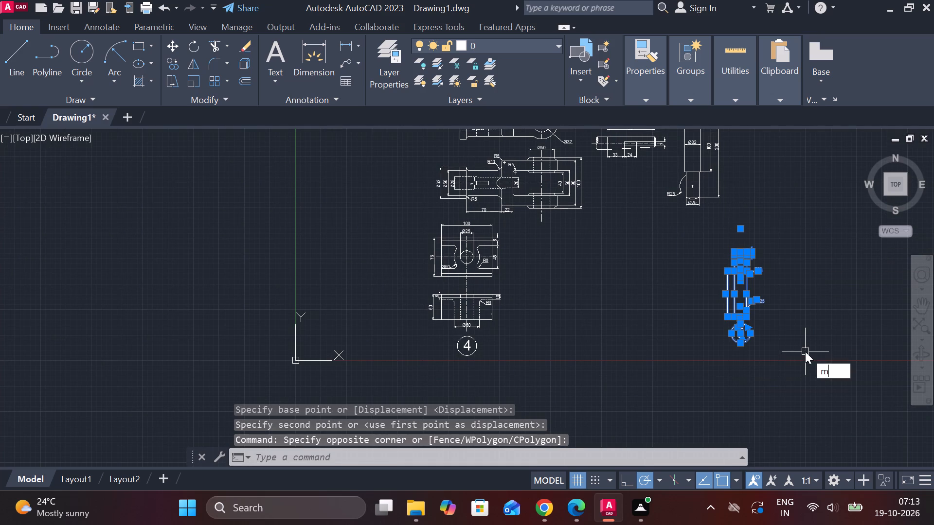
key("Return")
left_click(805, 351)
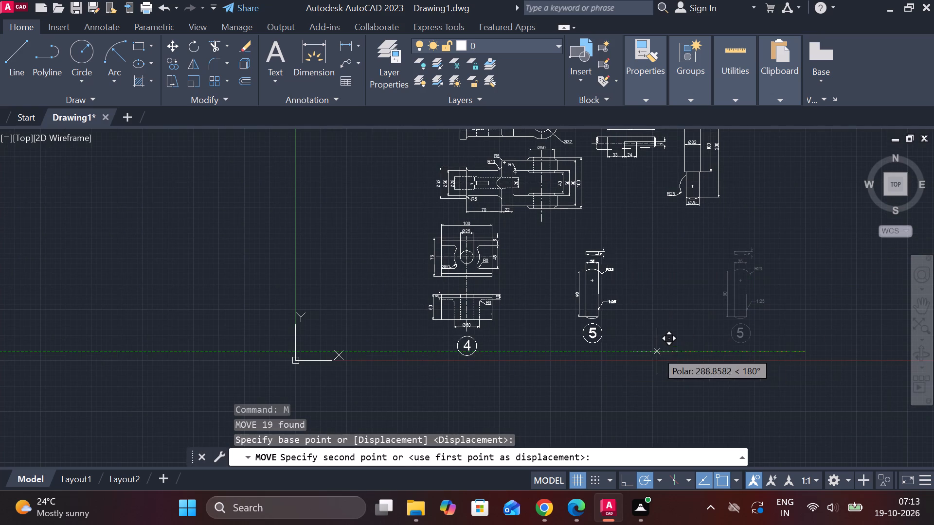
scroll(657, 350, "up", 2)
middle_click_drag(576, 337, 615, 443)
middle_click_drag(567, 378, 578, 401)
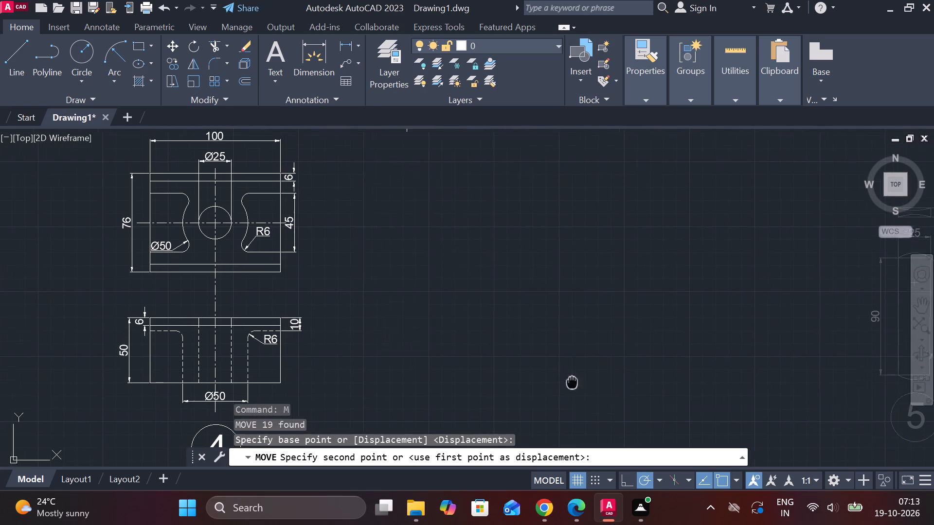
middle_click_drag(578, 401, 586, 469)
middle_click_drag(574, 485, 575, 475)
scroll(604, 383, "down", 2)
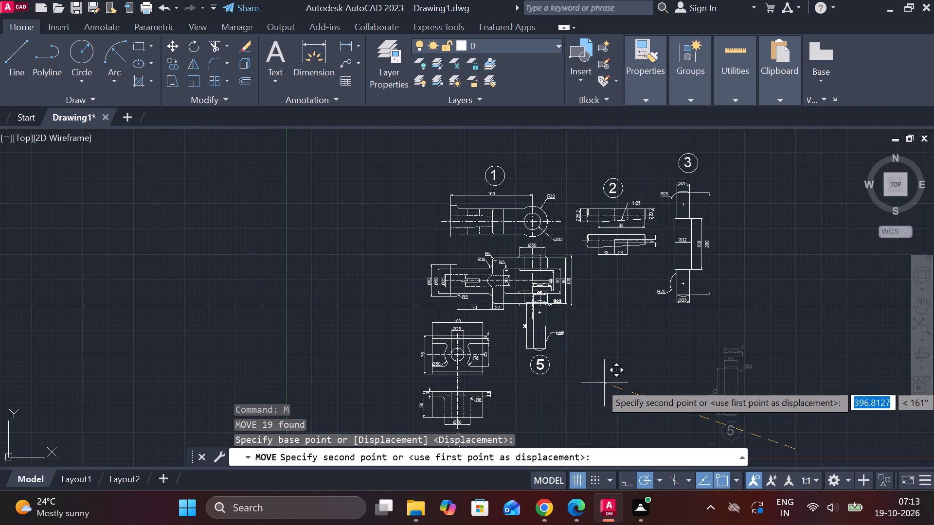
middle_click_drag(605, 401, 553, 357)
scroll(543, 379, "up", 1)
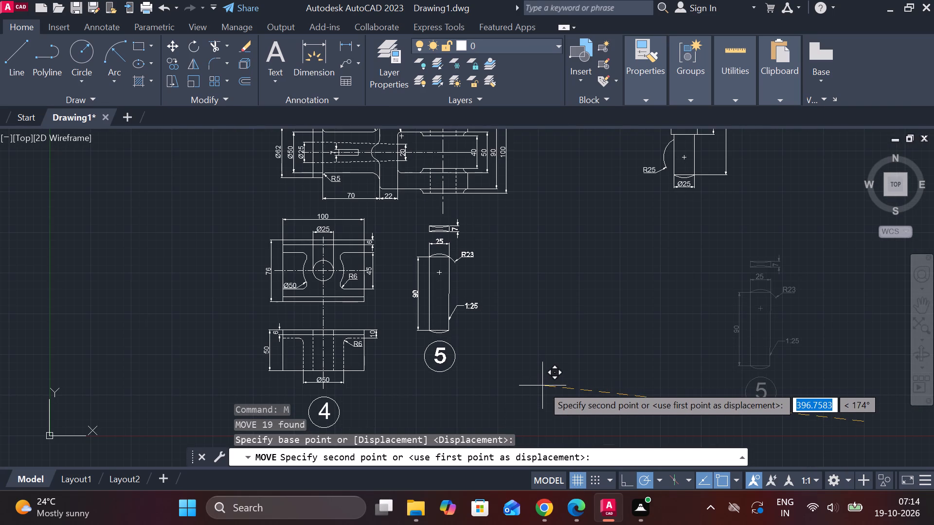
left_click(542, 385)
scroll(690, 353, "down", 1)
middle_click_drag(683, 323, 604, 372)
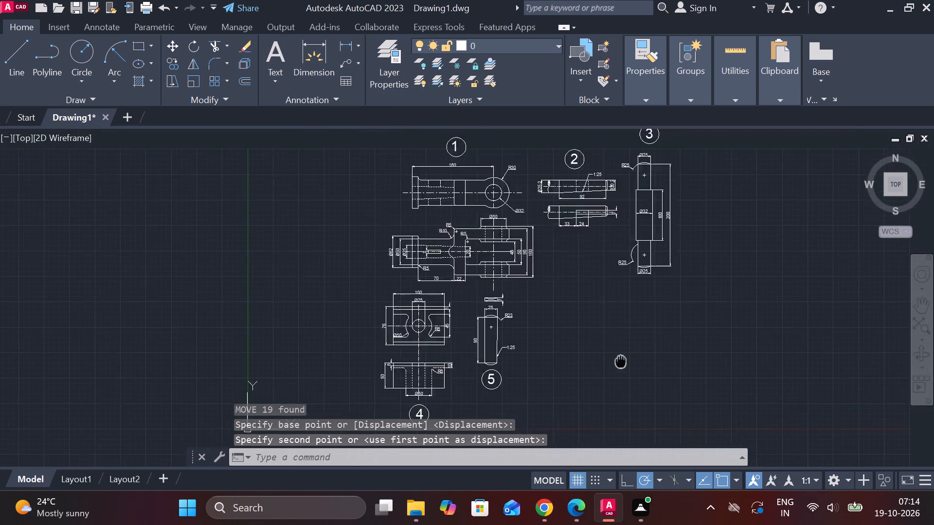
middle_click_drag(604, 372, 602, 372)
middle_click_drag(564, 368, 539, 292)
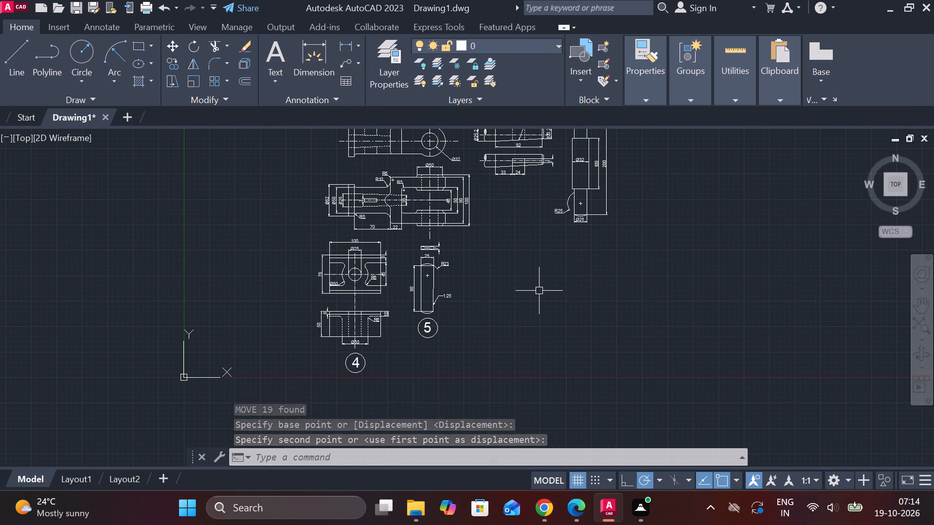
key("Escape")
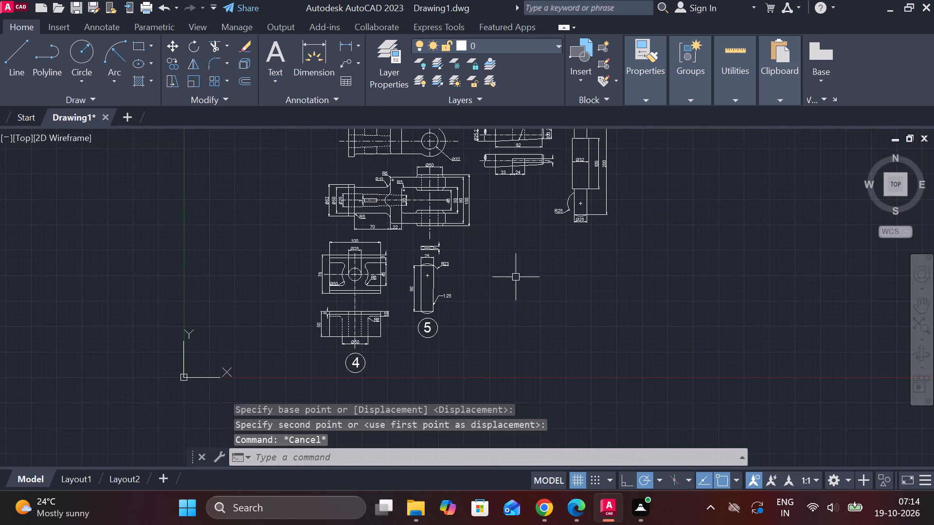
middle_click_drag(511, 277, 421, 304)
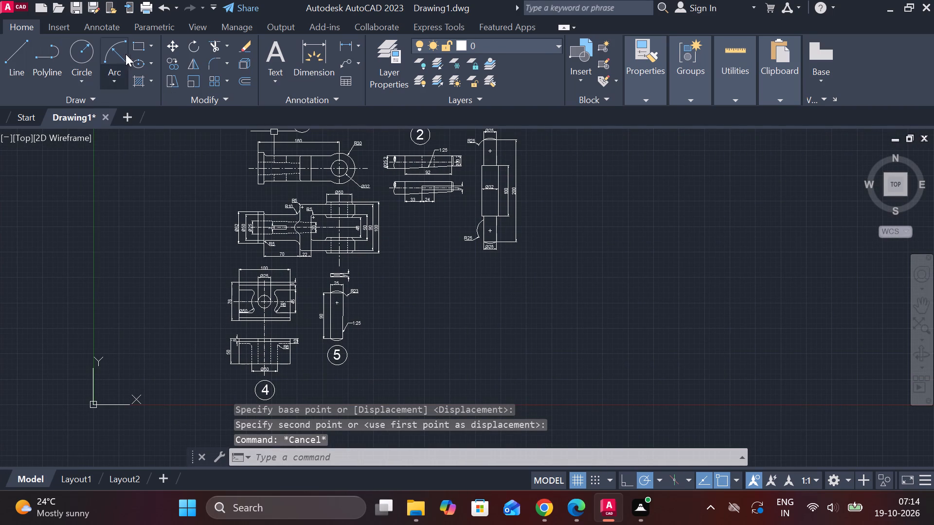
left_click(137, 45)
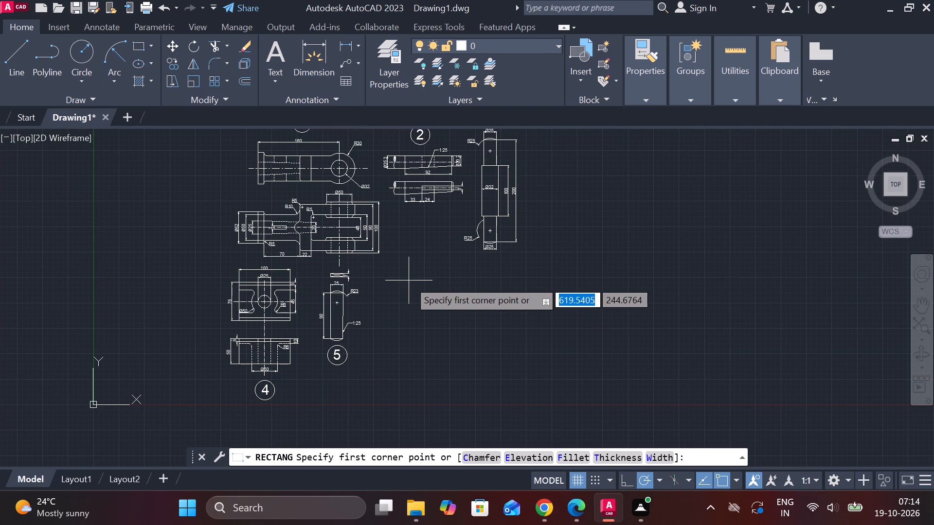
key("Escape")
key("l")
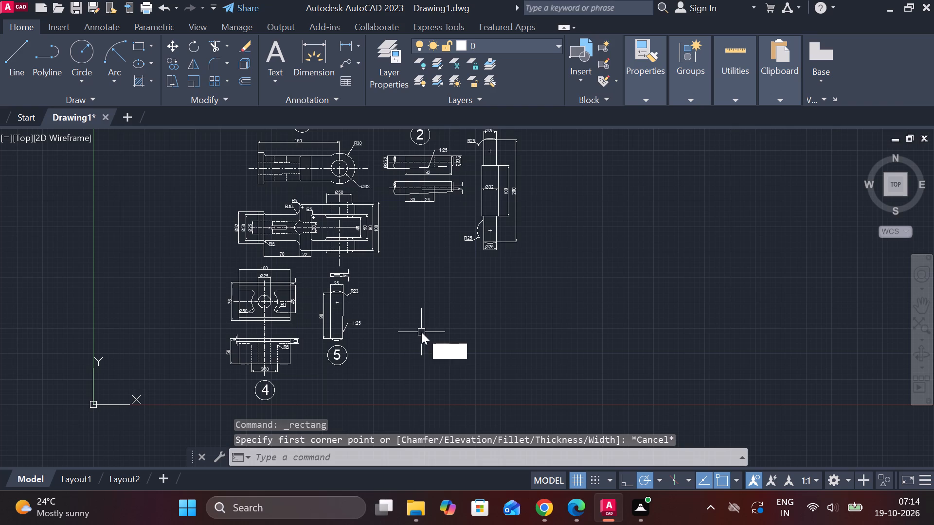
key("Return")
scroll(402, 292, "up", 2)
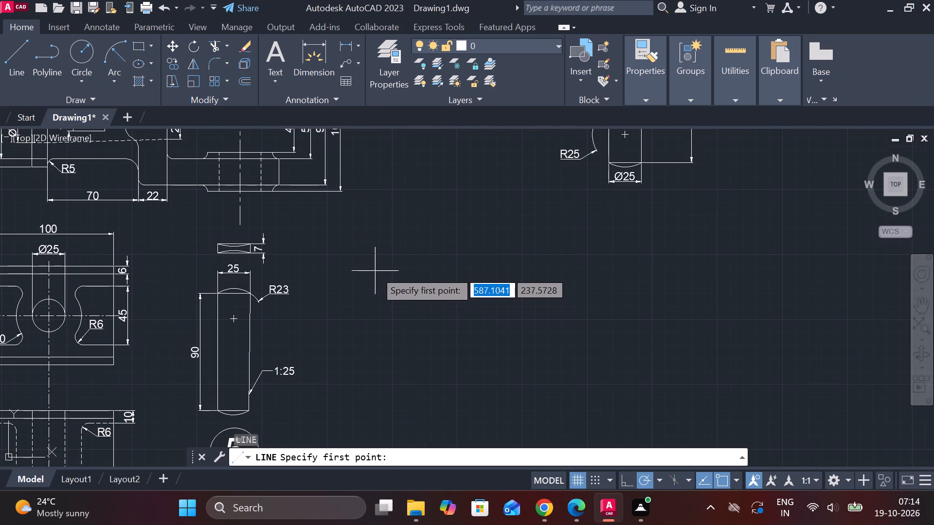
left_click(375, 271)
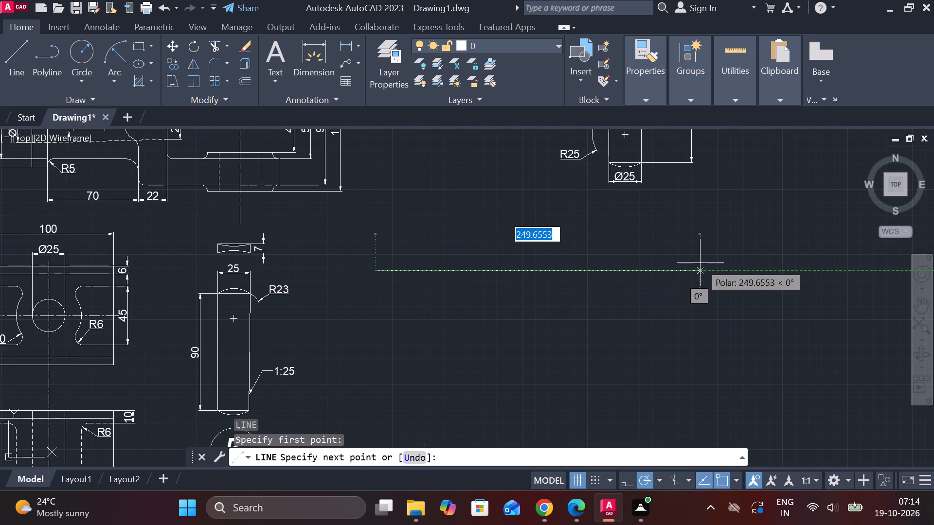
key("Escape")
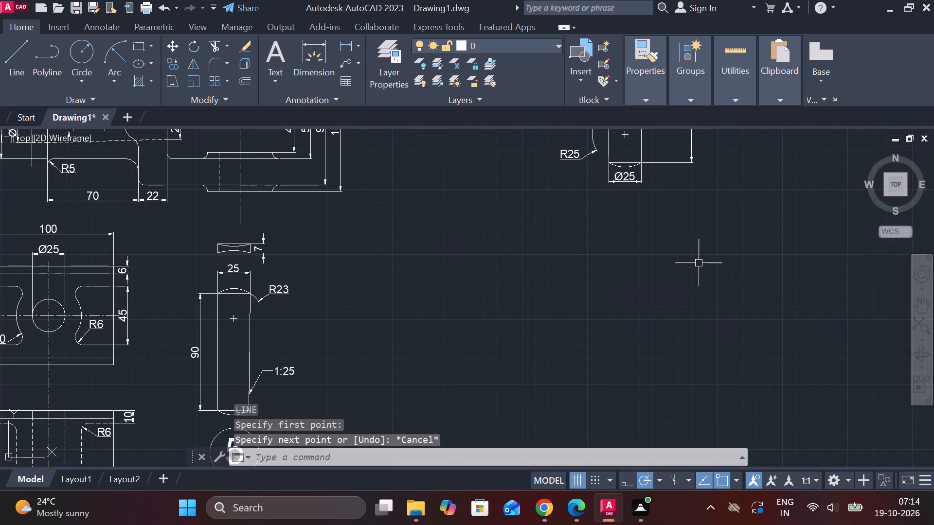
Add the multiline text "Part No." in the empty area beside part 5, below the stepped pin.
type("mt")
key("space")
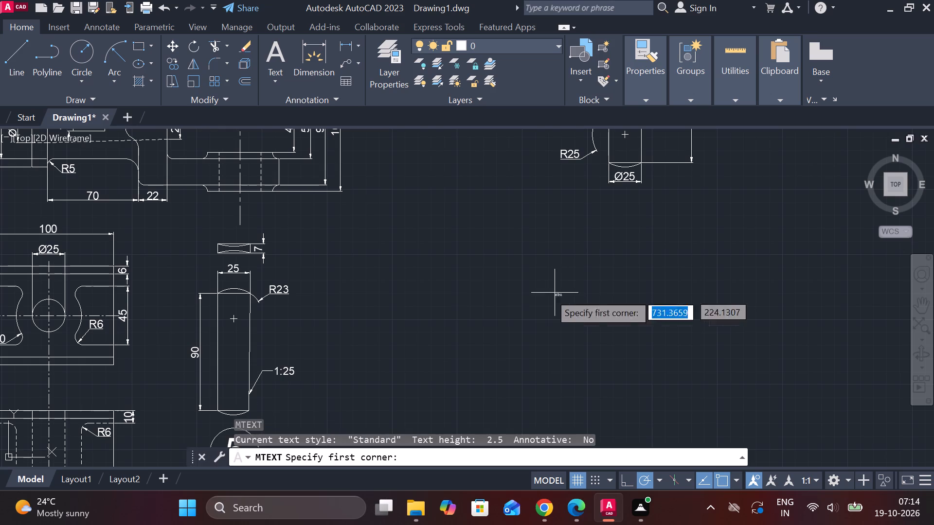
left_click(446, 276)
left_click(515, 298)
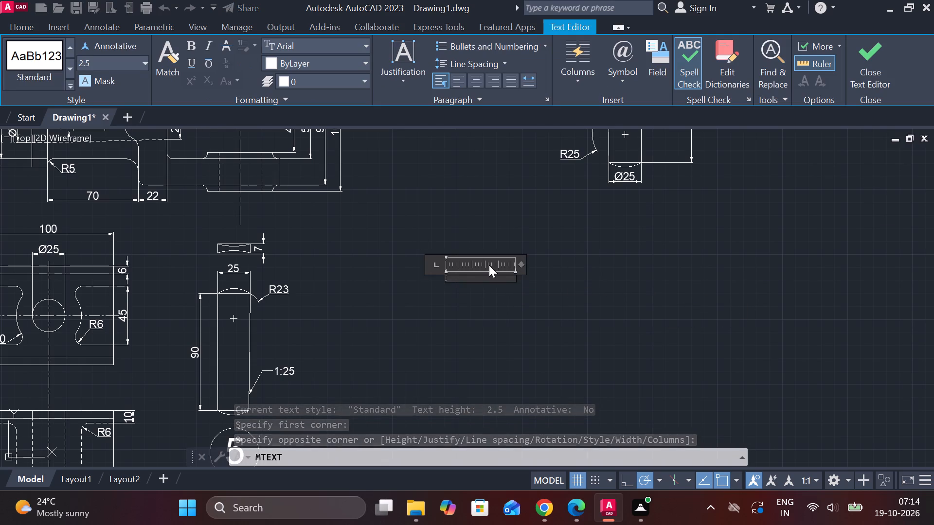
type("par")
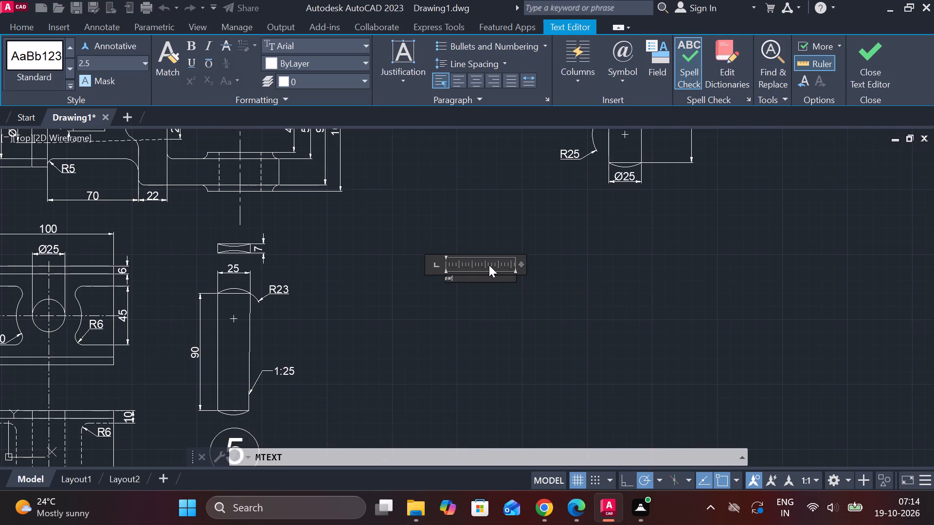
key("t")
key("space")
type("n")
key("BackSpace")
key("BackSpace")
key("BackSpace")
key("BackSpace")
key("BackSpace")
key("BackSpace")
key("p")
type("art")
type("o.")
Set the height of the whole "Part No." text to 10 and finish editing it.
left_click_drag(467, 278, 447, 280)
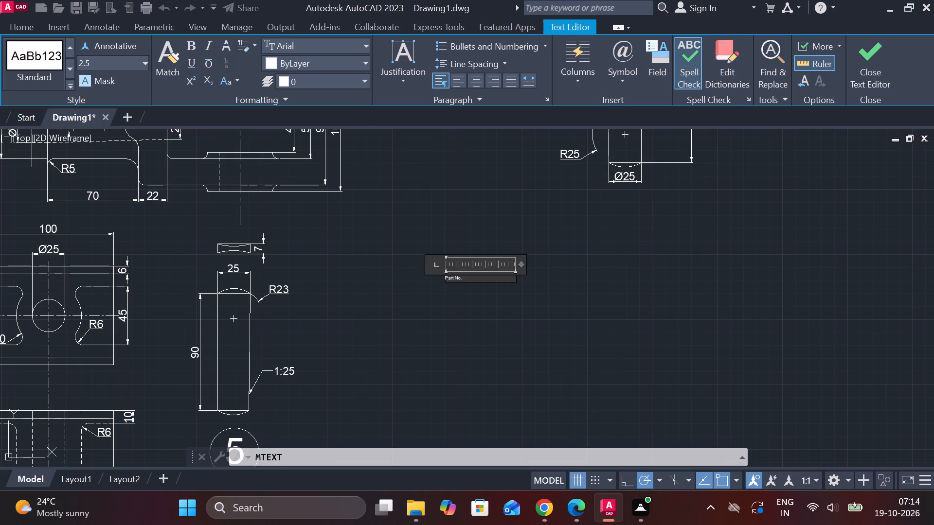
left_click_drag(447, 280, 437, 280)
left_click(130, 64)
type("19")
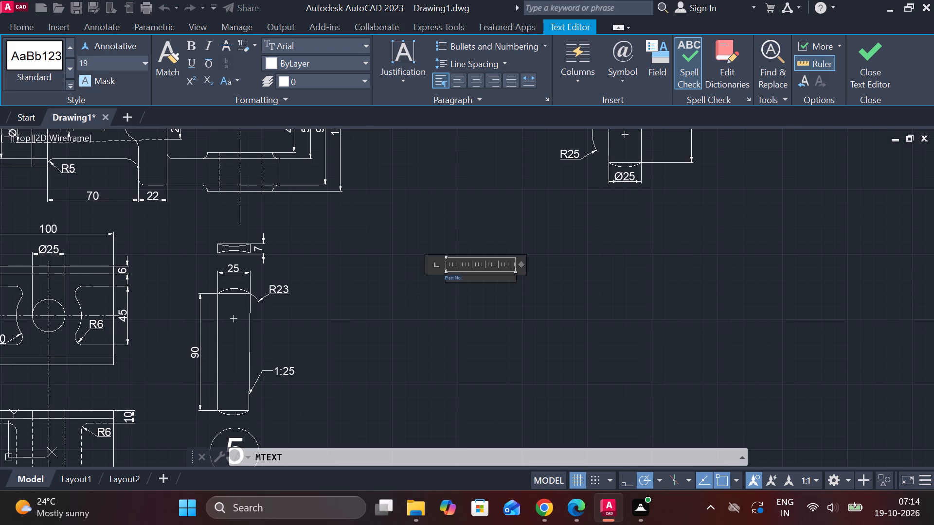
key("BackSpace")
key("0")
key("Return")
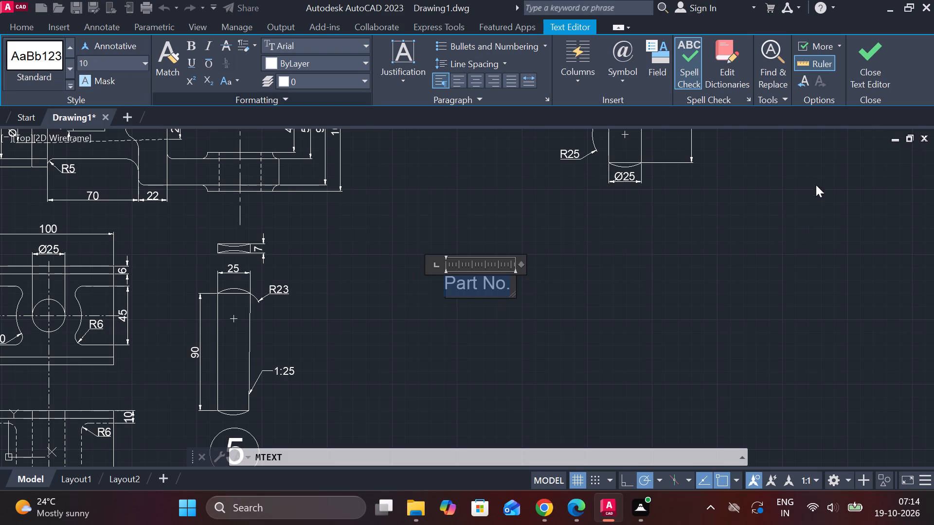
left_click(860, 65)
Move the "Part No." text slightly straight up in the empty area beside part 5.
scroll(472, 293, "down", 1)
scroll(472, 308, "up", 1)
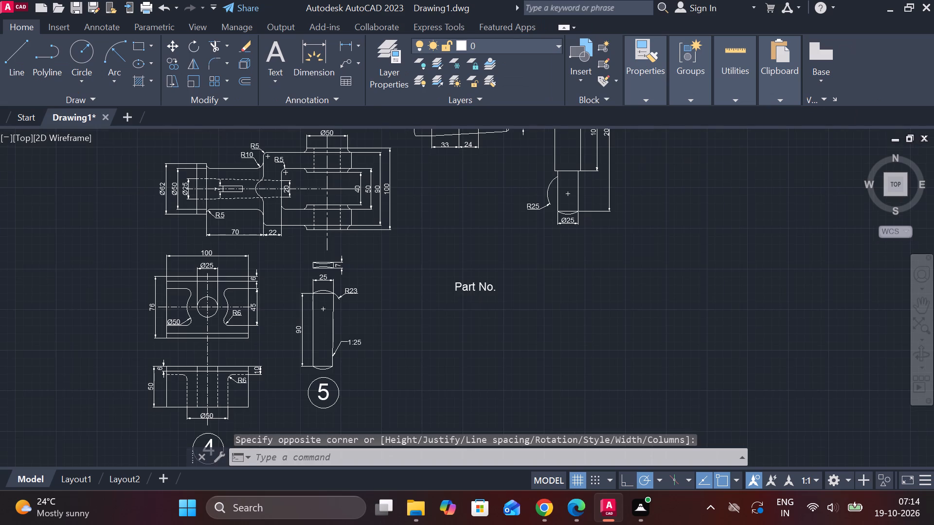
middle_click_drag(475, 309, 483, 310)
left_click(477, 285)
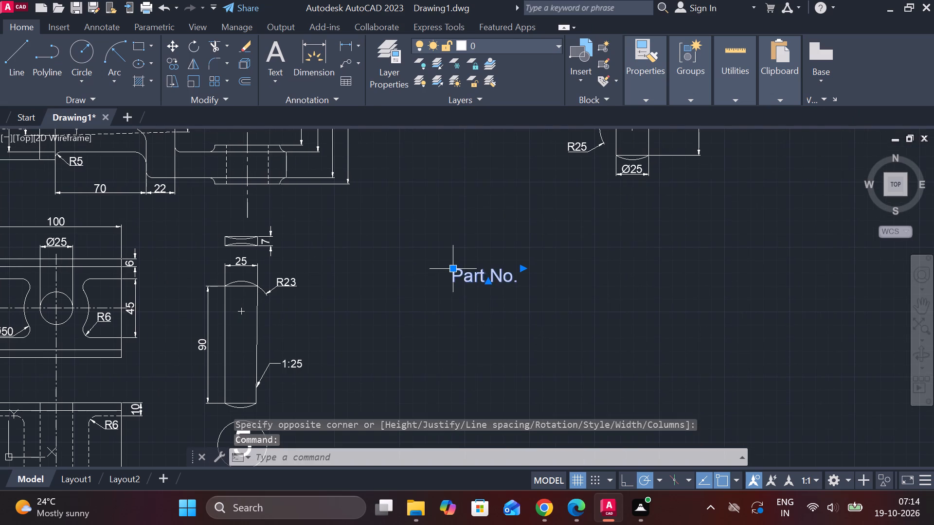
left_click(456, 267)
left_click(445, 242)
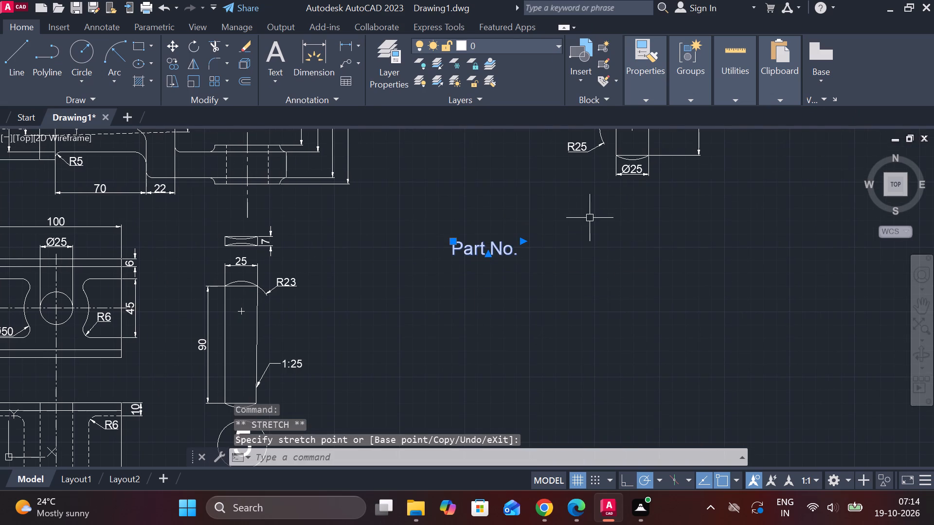
key("Escape")
middle_click_drag(567, 234, 533, 243)
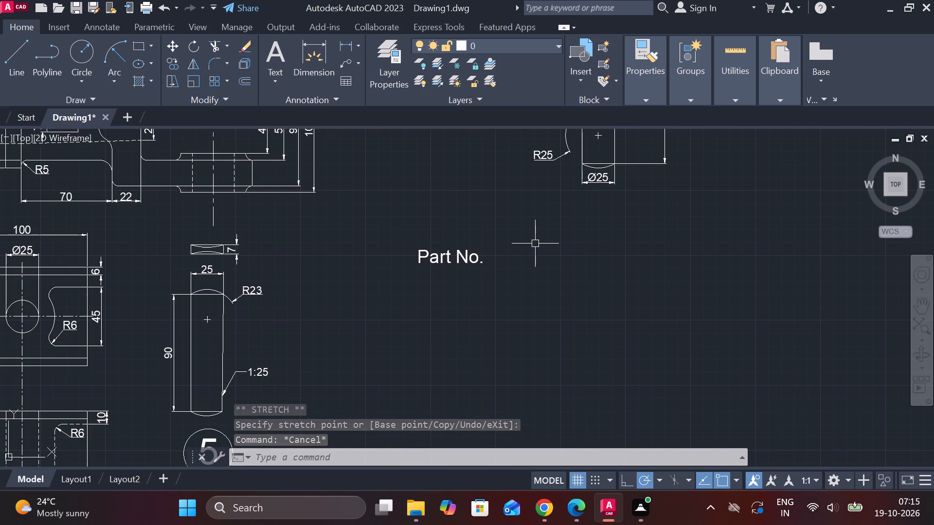
Copy the "Part No." text and paste the duplicate just after it on the same line.
left_click(24, 47)
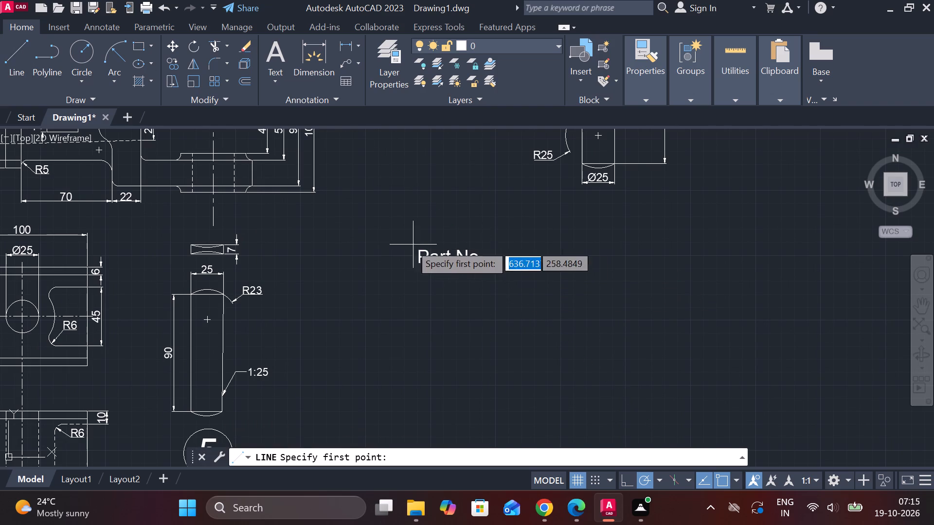
key("Escape")
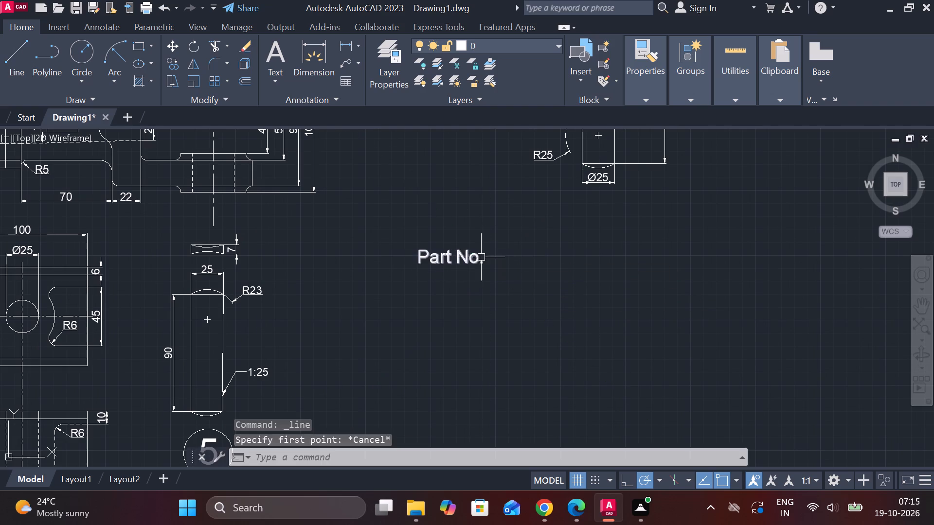
left_click(465, 262)
key("ctrl+c")
key("ctrl+space")
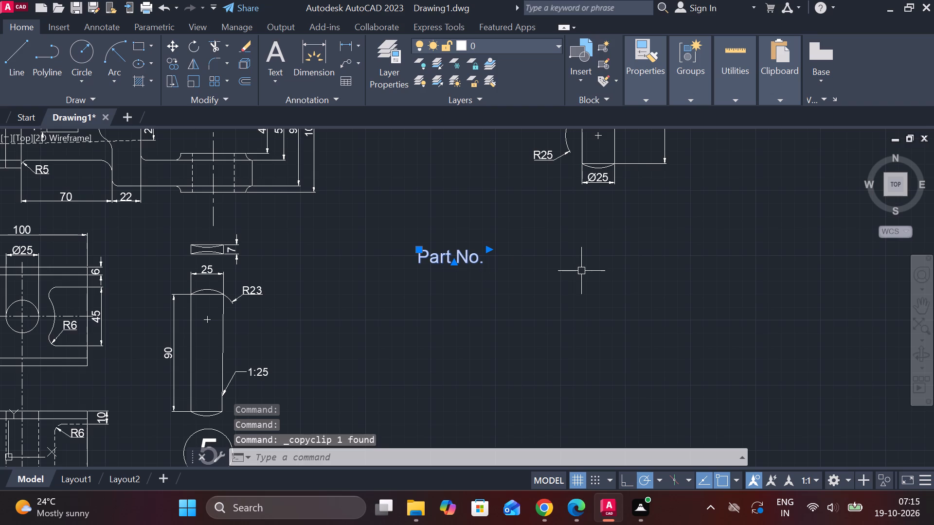
key("ctrl+v")
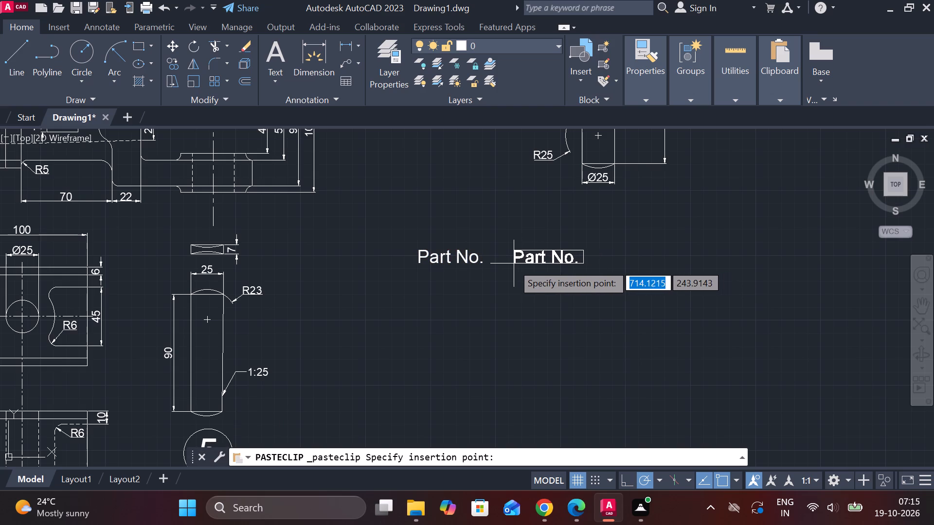
left_click(500, 263)
Replace the content of the duplicated "Part No." text with "Name".
double_click(517, 257)
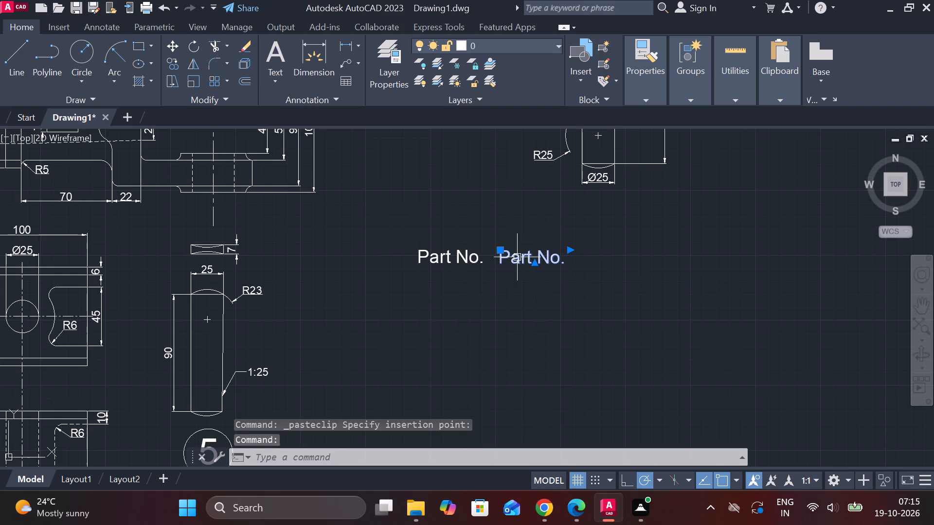
left_click(567, 262)
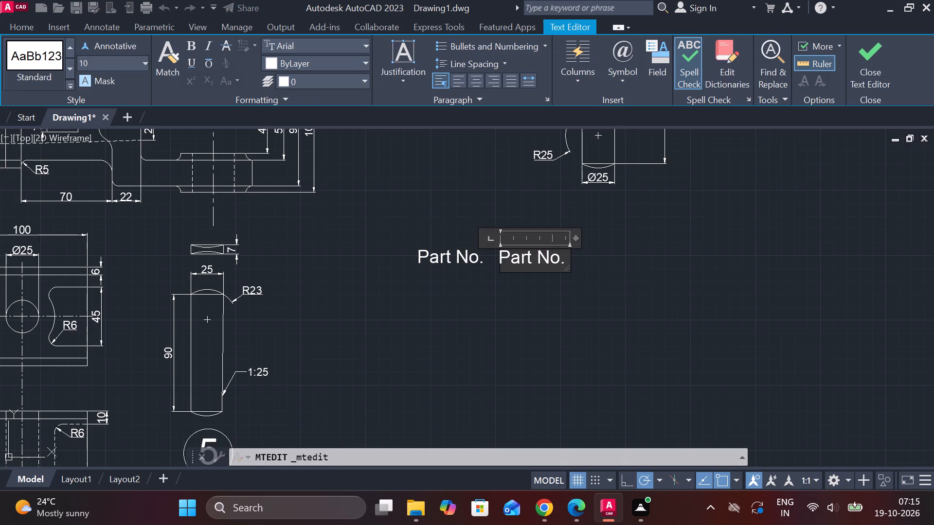
key("BackSpace")
key("BackSpace")
key("BackSpace")
key("BackSpace")
key("BackSpace")
key("BackSpace")
key("BackSpace")
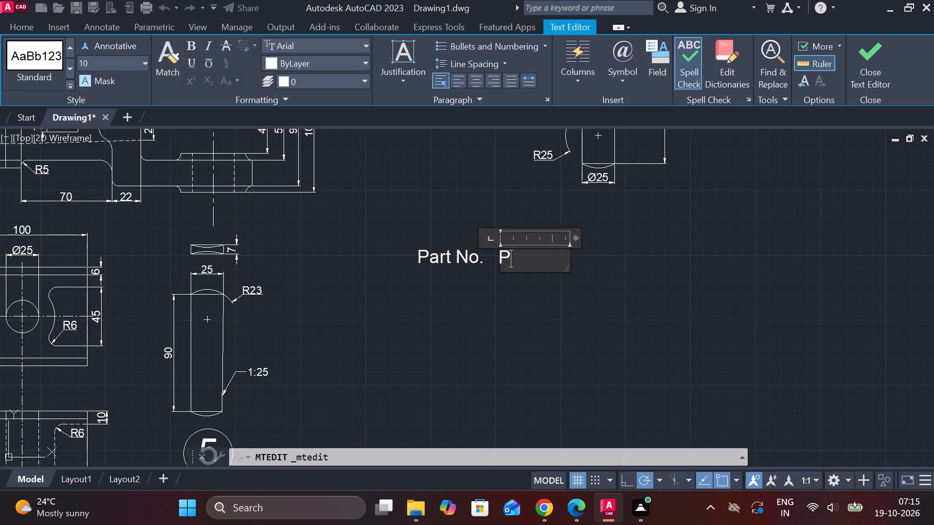
key("BackSpace")
key("n")
type("ame")
left_click(867, 64)
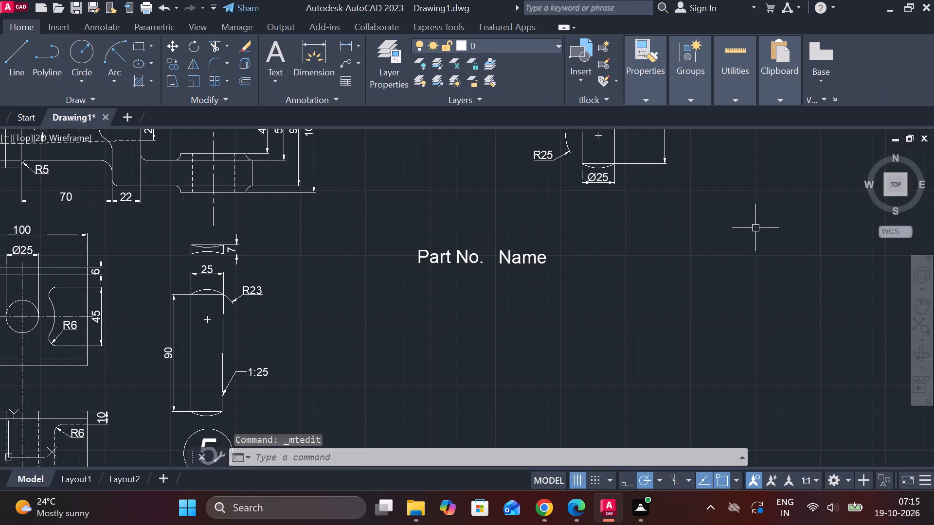
Centre the paragraph alignment of the "Name" heading text and of the "Part No." heading text.
left_click(541, 258)
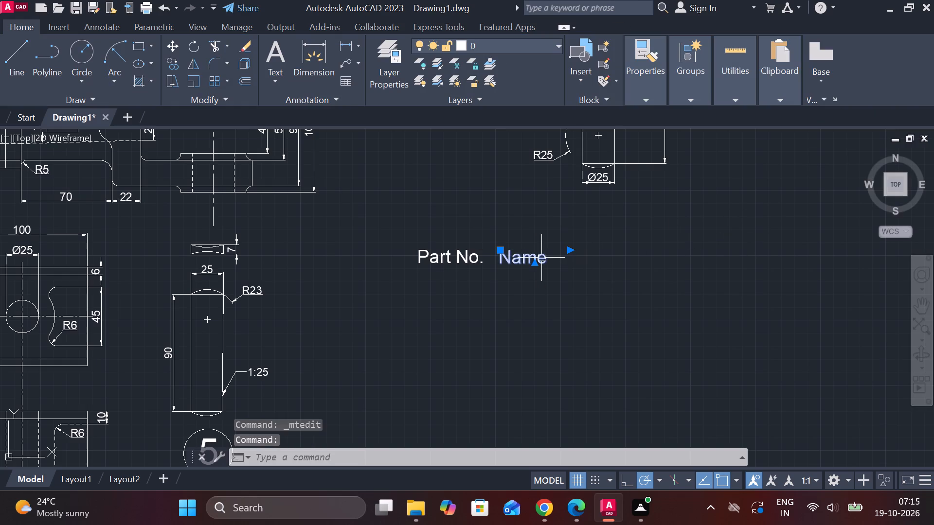
double_click(510, 256)
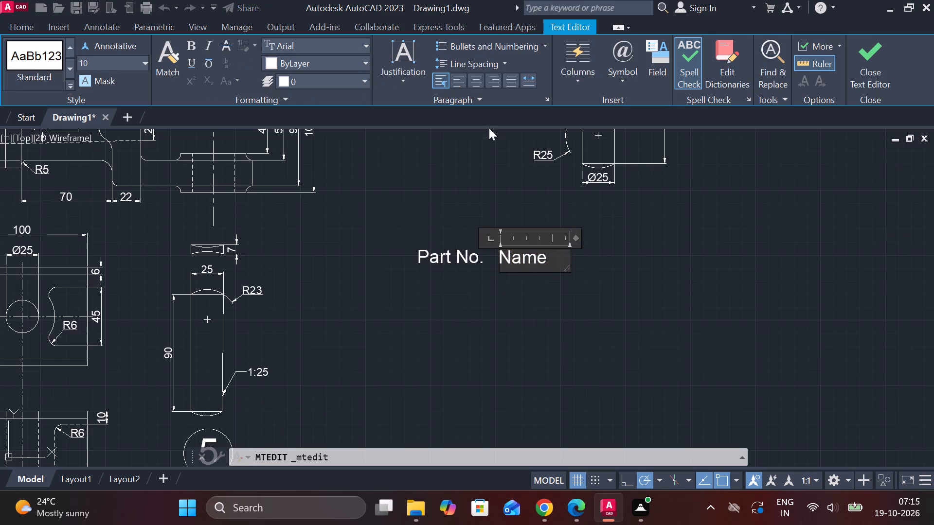
left_click(483, 79)
left_click(450, 259)
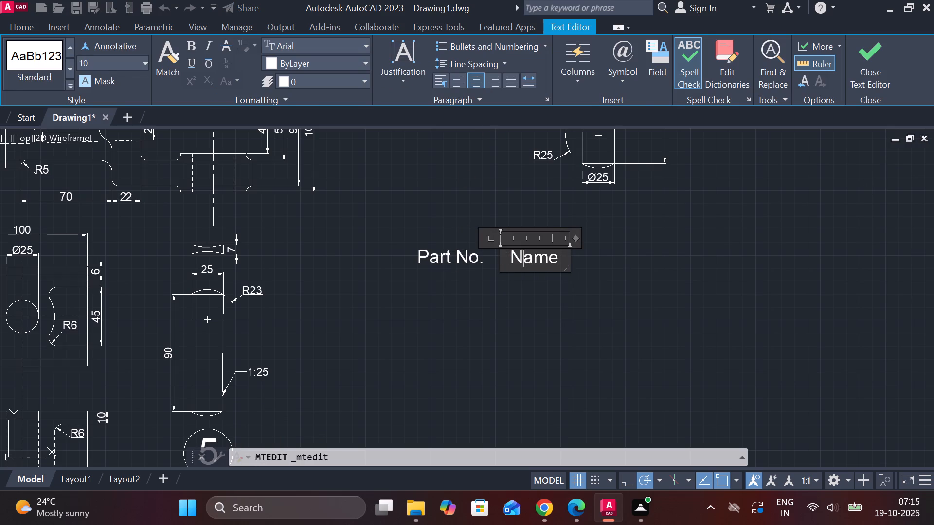
double_click(450, 259)
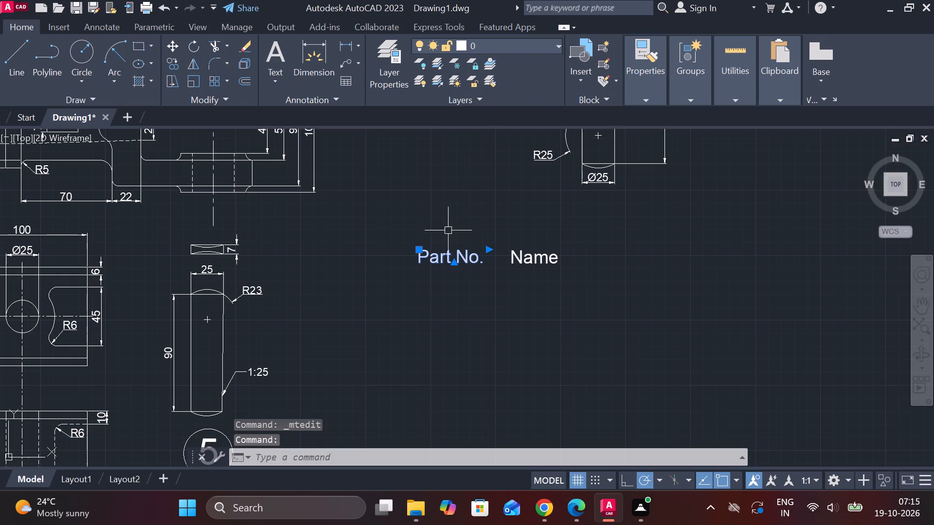
double_click(447, 253)
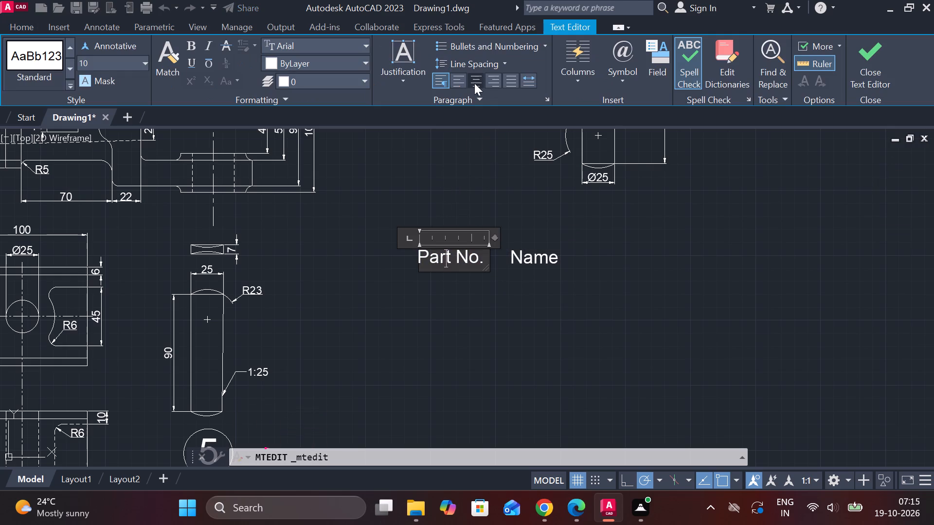
left_click(472, 83)
left_click(878, 54)
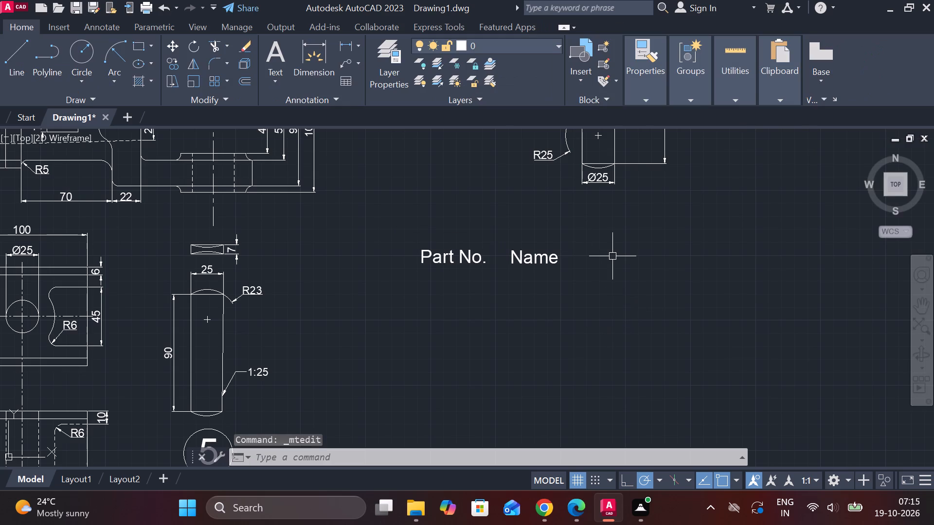
Paste another copy of the "Part No." text after "Name" on the same line.
key("ctrl+v")
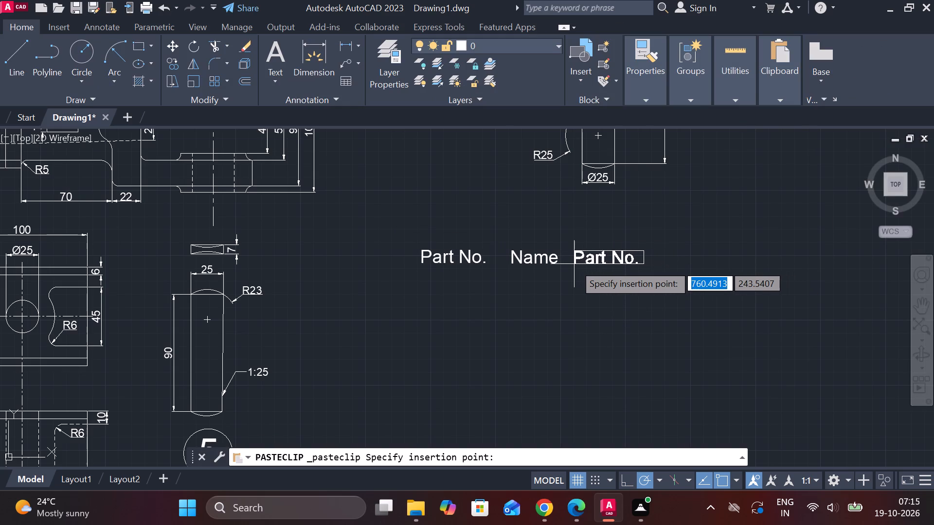
left_click(603, 264)
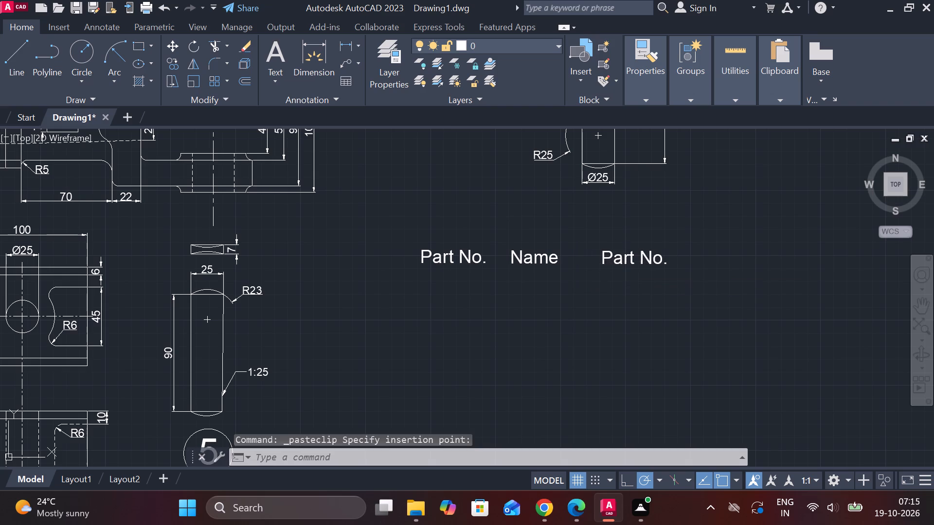
Replace the content of the newly pasted text with "Material", centre its alignment and finish editing it.
double_click(627, 261)
left_click_drag(666, 261, 607, 259)
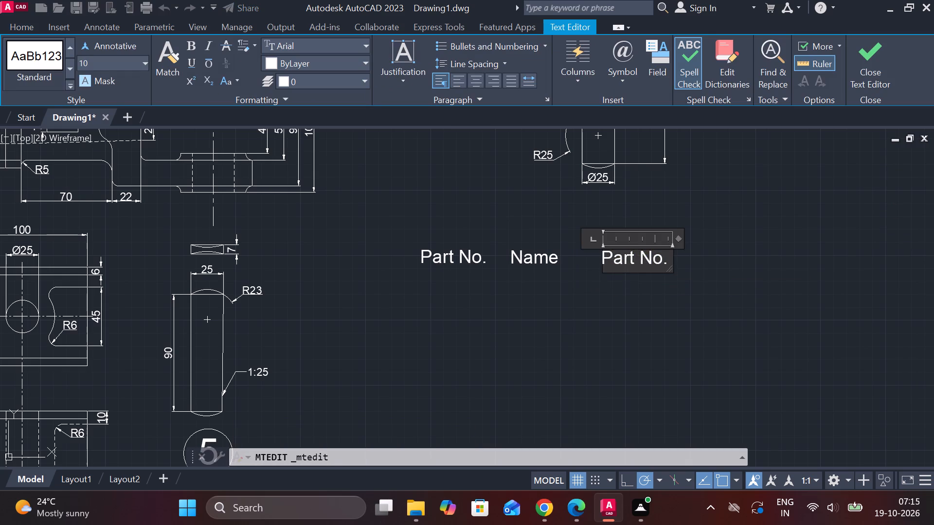
left_click_drag(607, 259, 607, 258)
left_click(607, 258)
left_click_drag(667, 259, 607, 262)
left_click(607, 262)
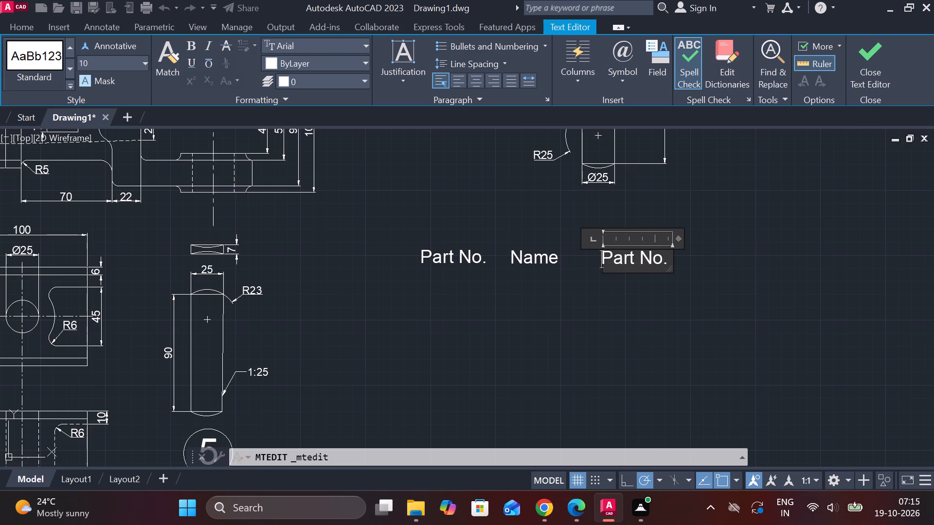
double_click(668, 260)
key("BackSpace")
key("BackSpace")
key("BackSpace")
key("BackSpace")
key("BackSpace")
key("BackSpace")
key("BackSpace")
key("BackSpace")
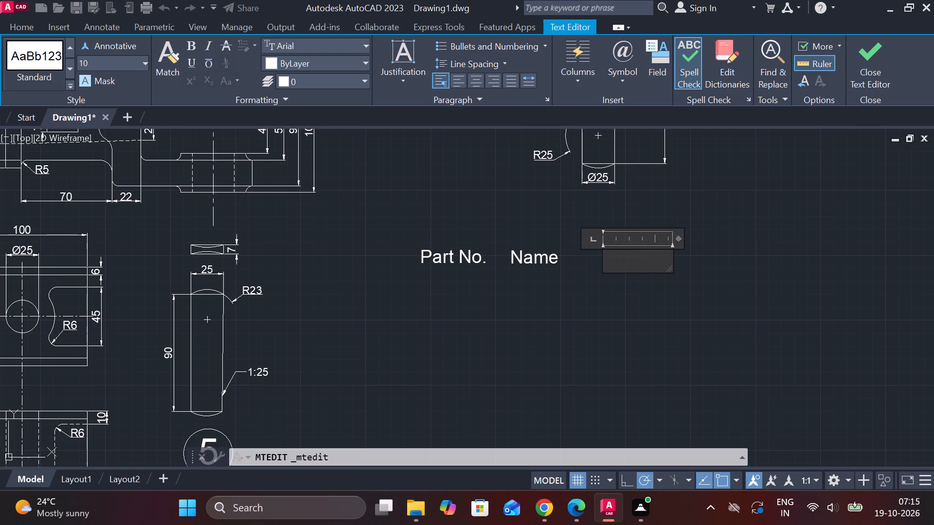
type("ma")
key("BackSpace")
key("BackSpace")
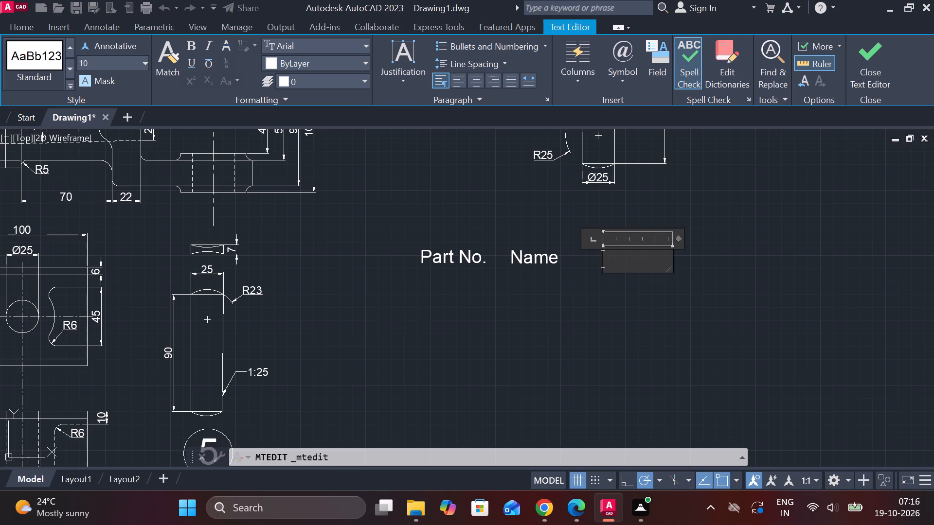
key("m")
type("aterial")
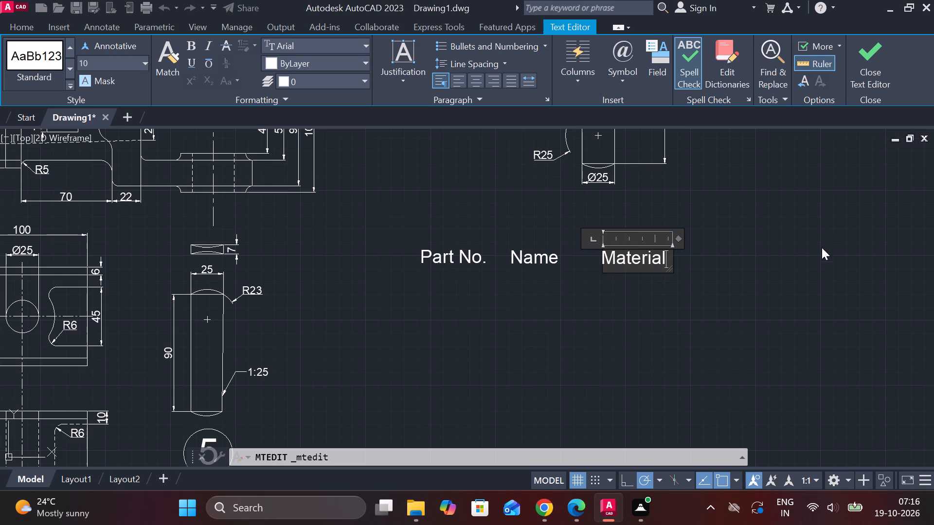
left_click(471, 77)
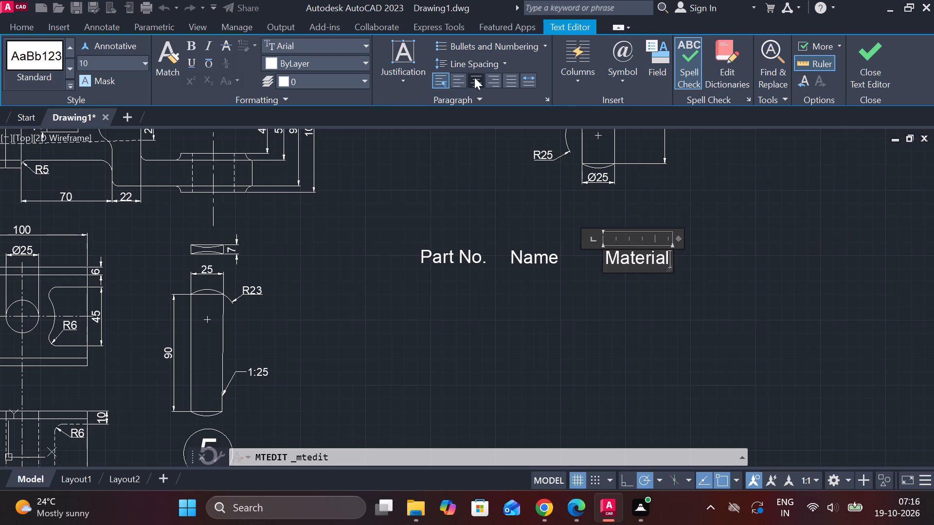
left_click(869, 66)
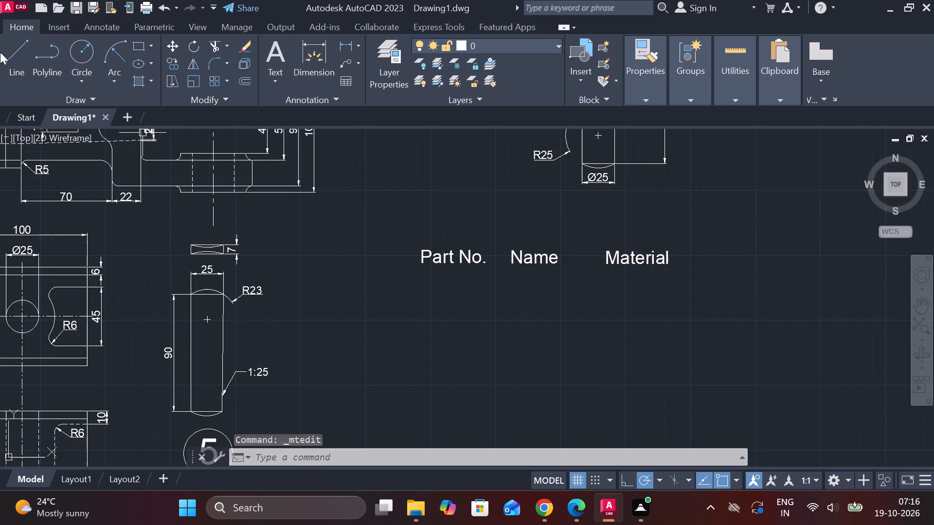
Draw a horizontal line just above the headings, from before "Part No." to well past "Material".
left_click_drag(7, 54, 12, 55)
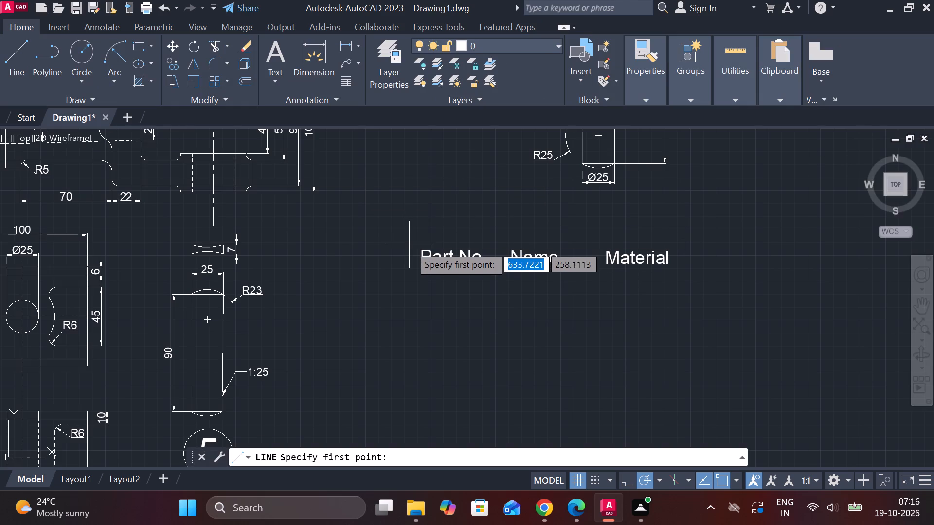
left_click(409, 245)
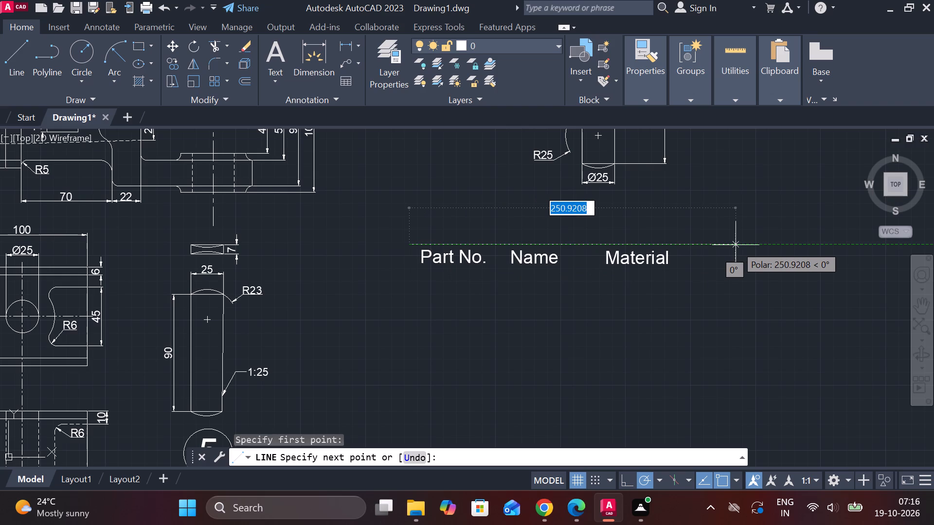
left_click(754, 244)
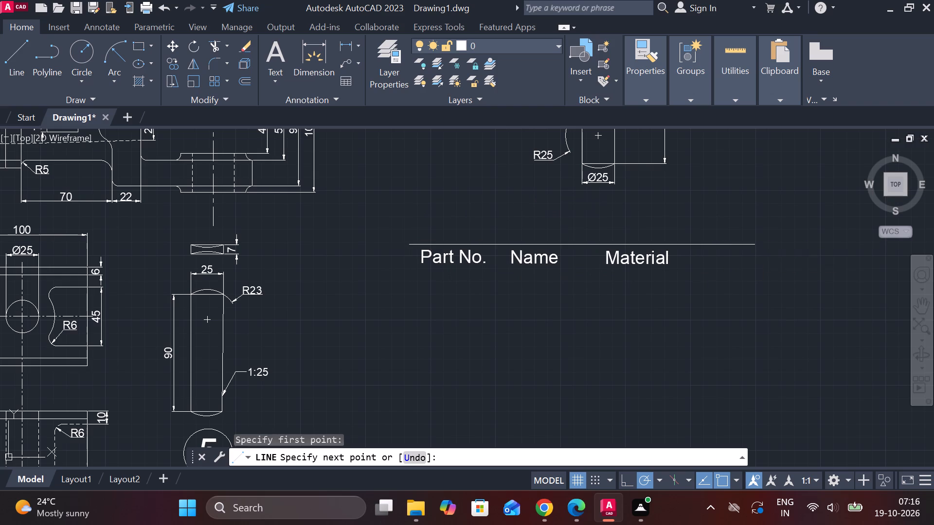
key("Escape")
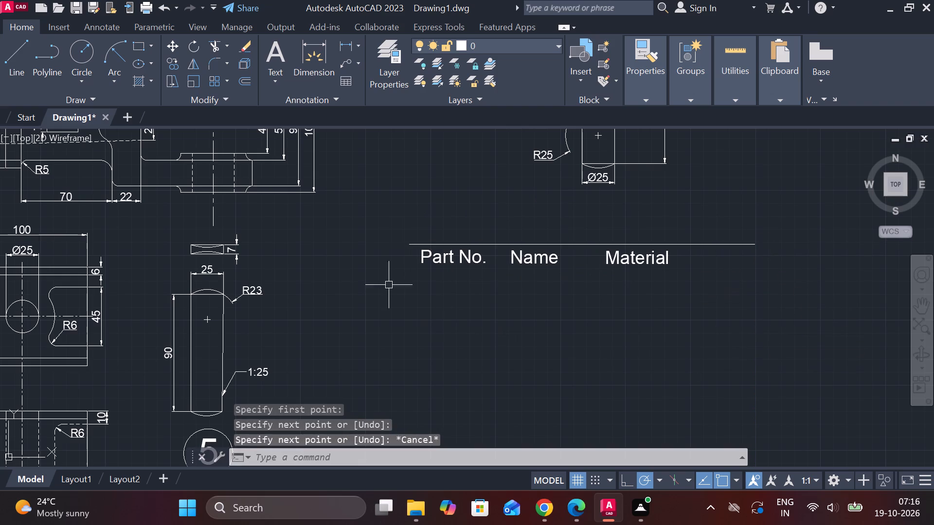
From the start of the top line, draw a vertical line about 27 down and a horizontal line about 269 long beneath the headings.
key("space")
left_click(409, 240)
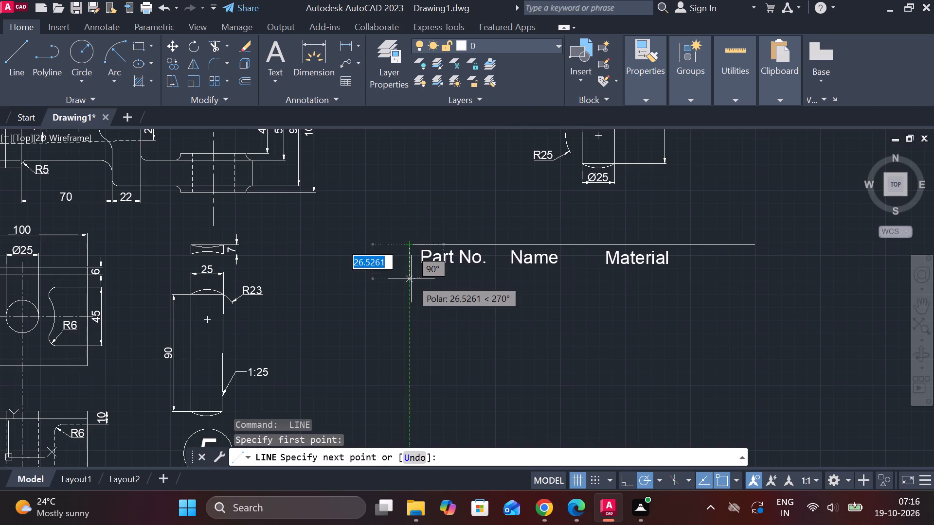
left_click(411, 279)
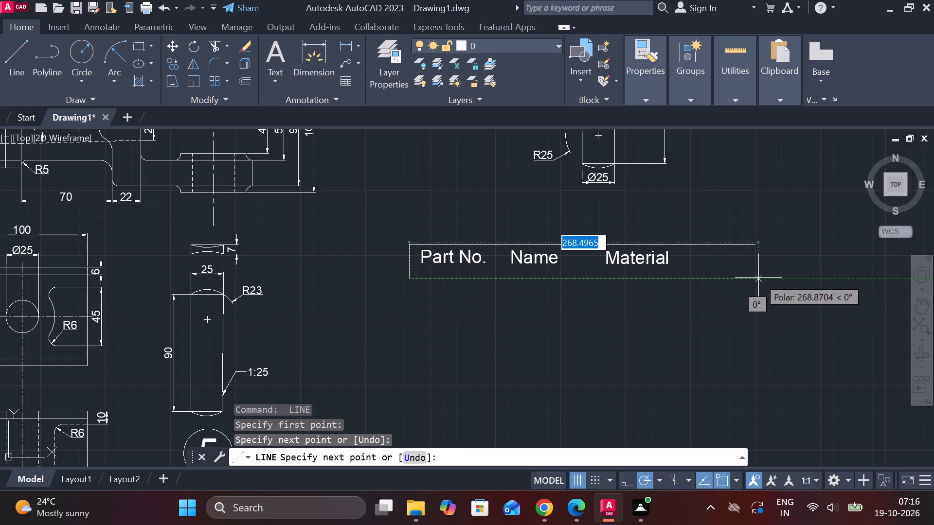
left_click(758, 278)
key("Escape")
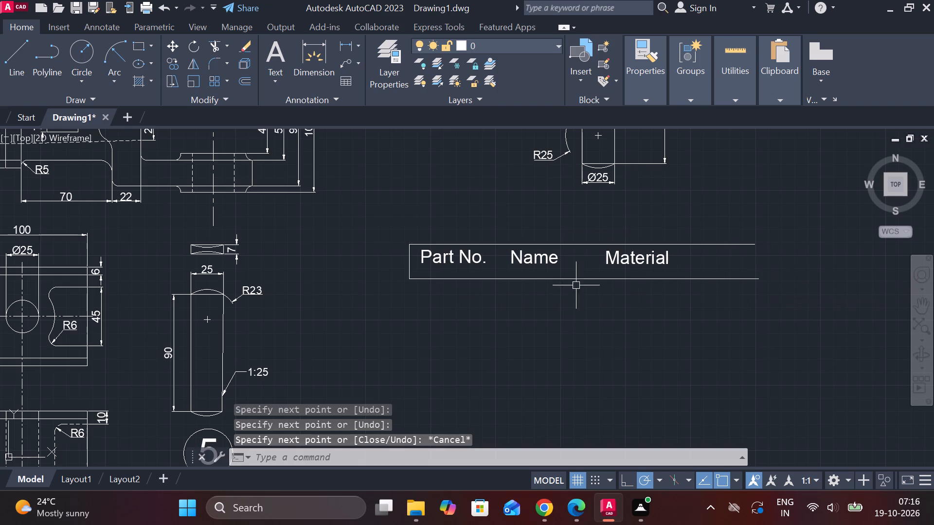
Draw a vertical column divider between "Part No." and "Name", from the top line down well below the heading row.
key("l")
key("Return")
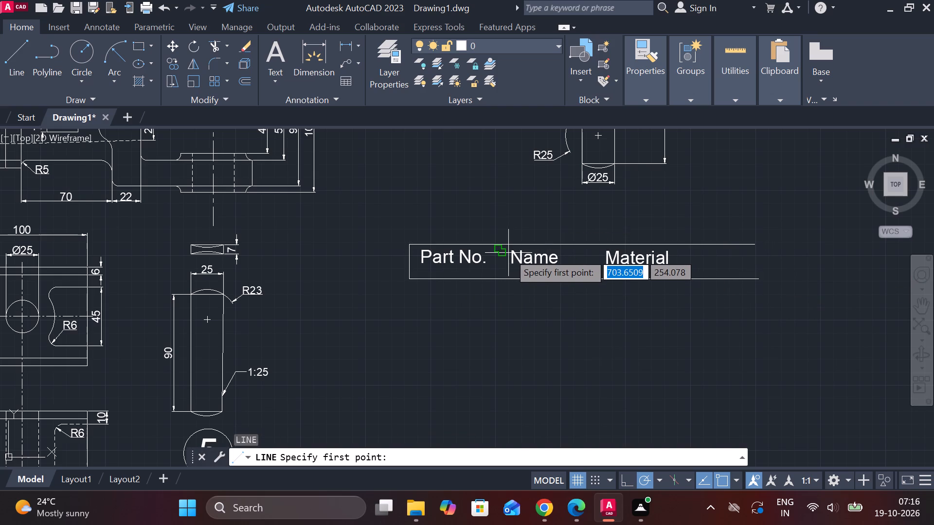
scroll(498, 246, "up", 2)
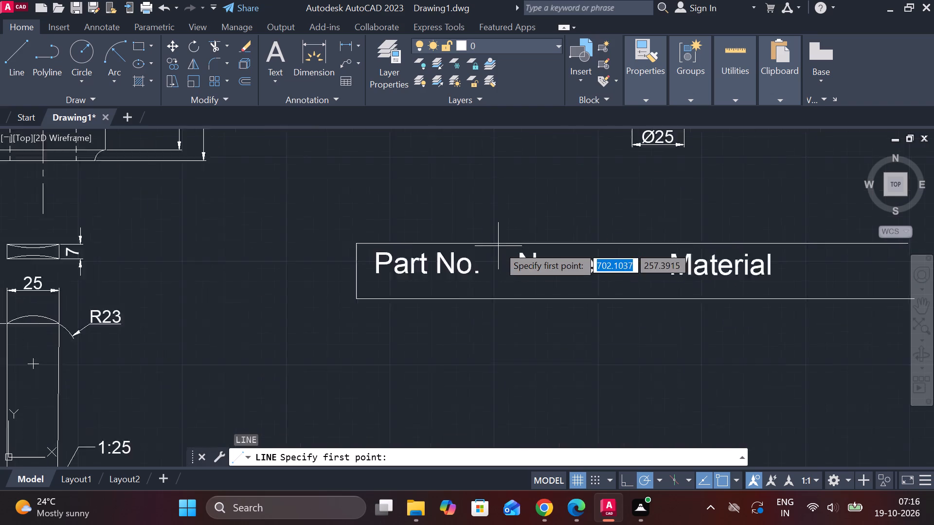
left_click(497, 243)
key("Escape")
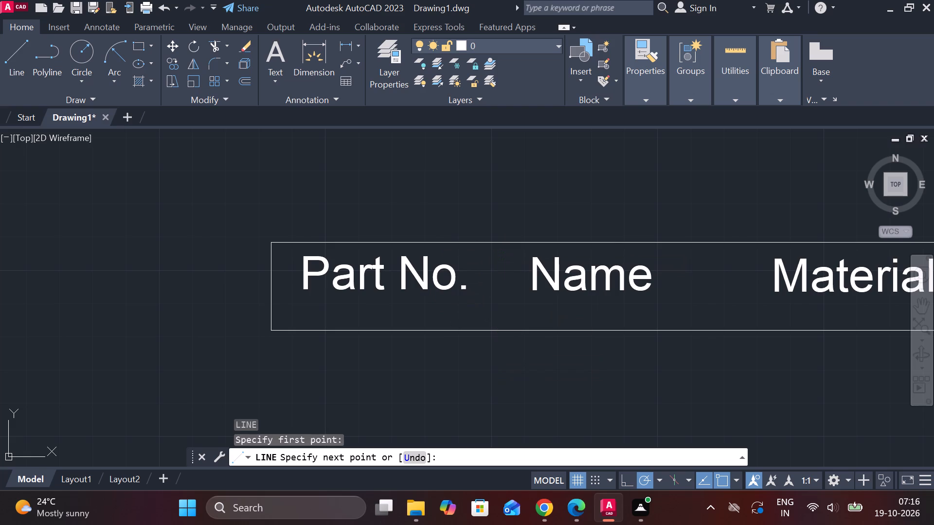
key("space")
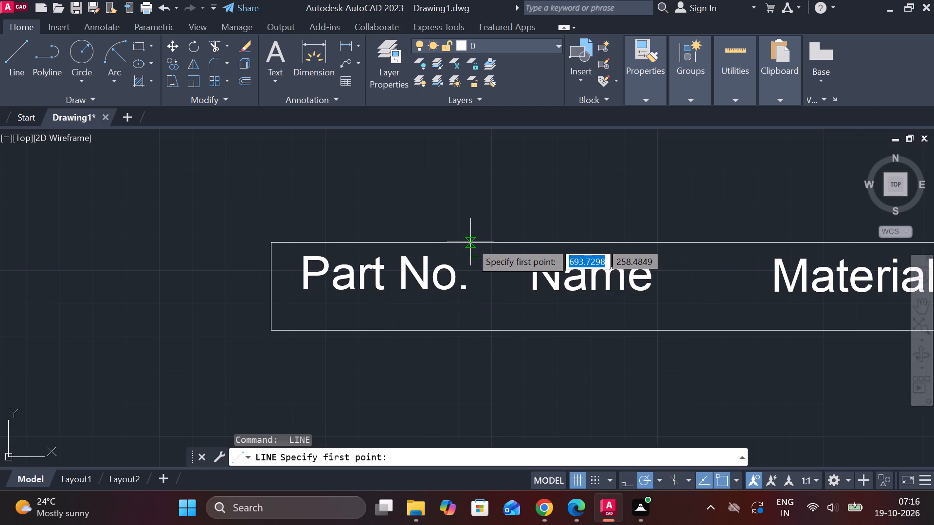
left_click(470, 242)
middle_click_drag(479, 364, 478, 235)
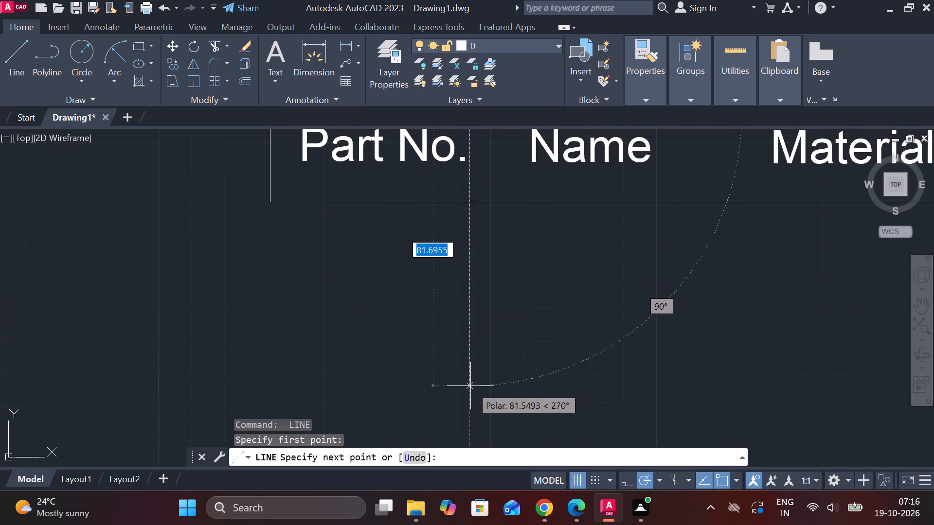
left_click(470, 394)
key("Escape")
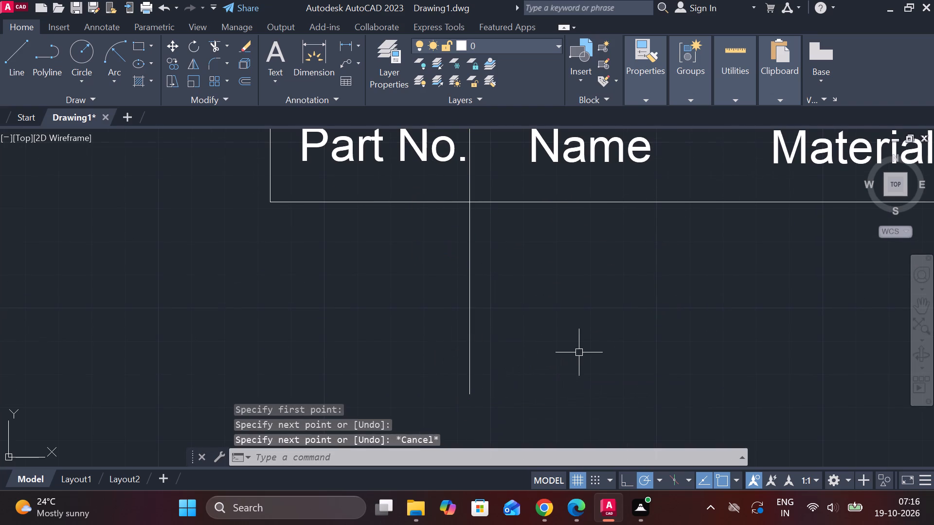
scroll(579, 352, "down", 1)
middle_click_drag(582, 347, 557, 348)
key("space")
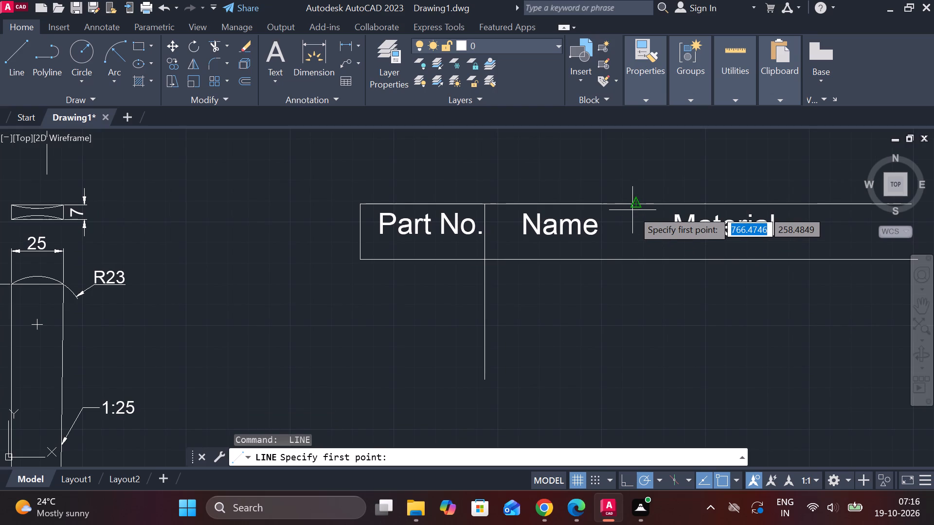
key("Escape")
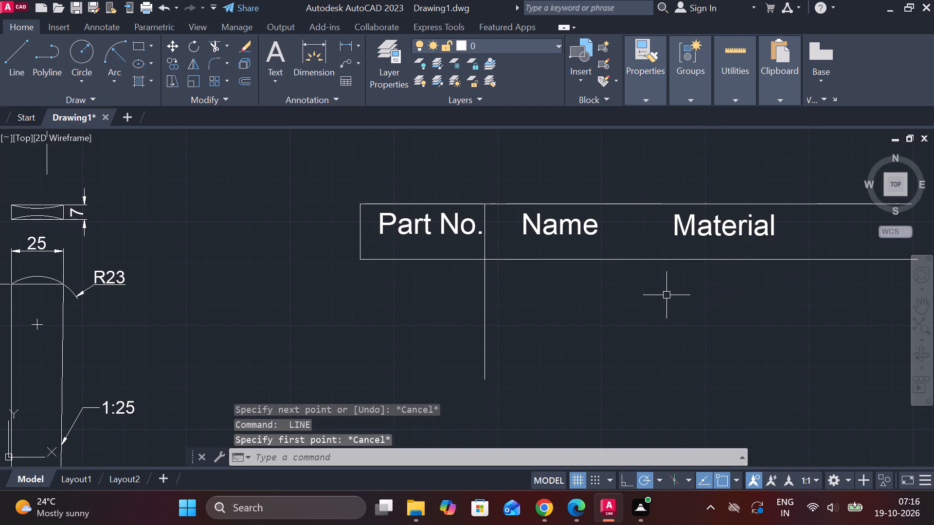
Move the "Part No." heading slightly toward the left border and down so it sits centred in its cell.
left_click(388, 221)
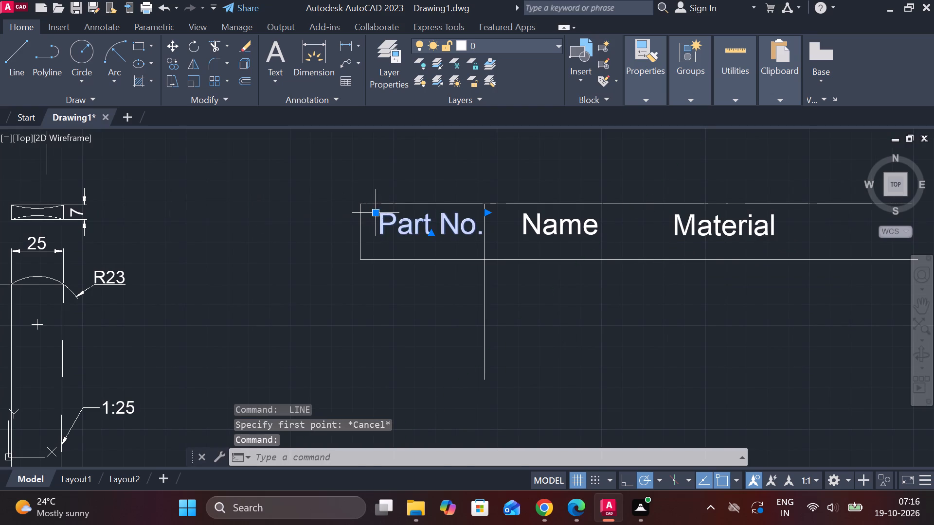
left_click(377, 211)
left_click(376, 222)
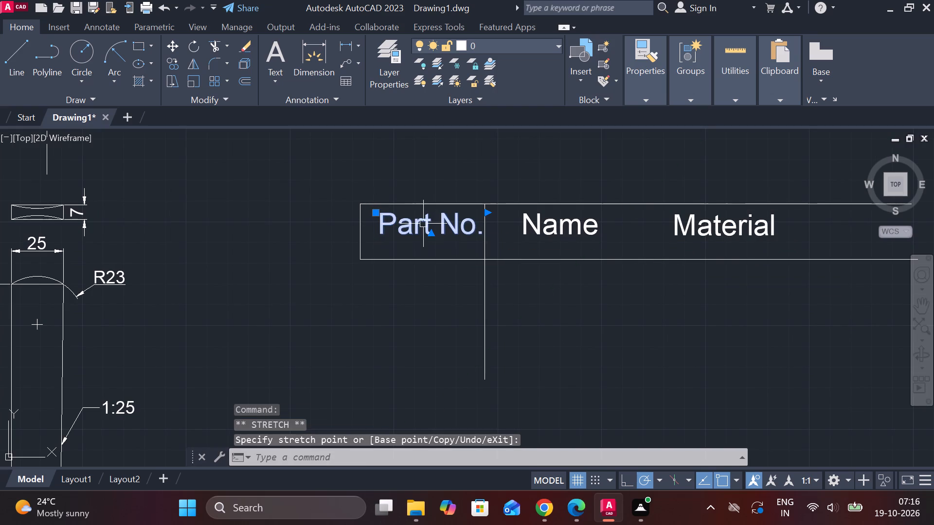
scroll(412, 222, "up", 1)
left_click(354, 208)
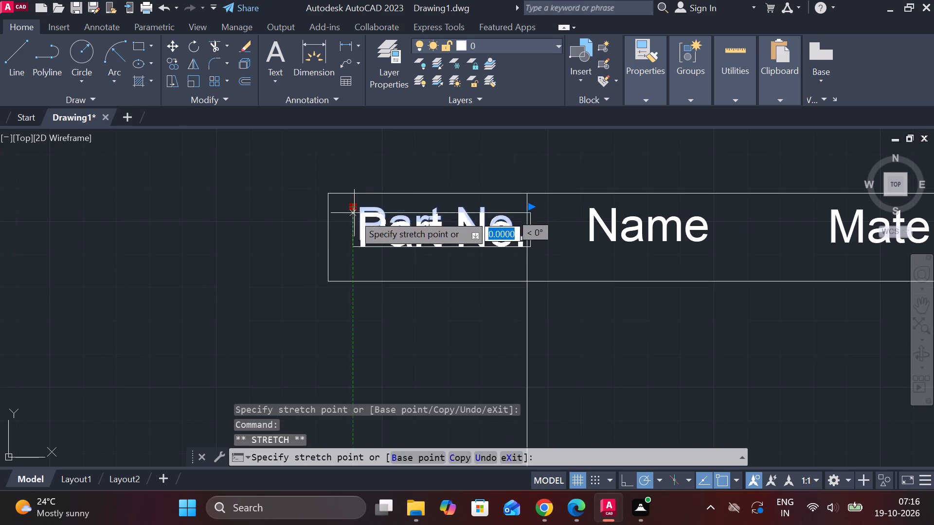
scroll(335, 227, "up", 2)
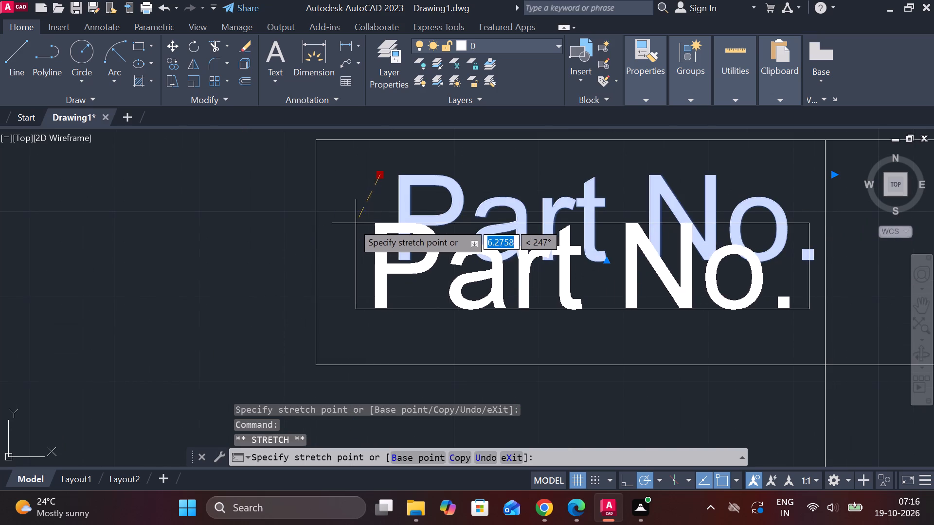
left_click(351, 217)
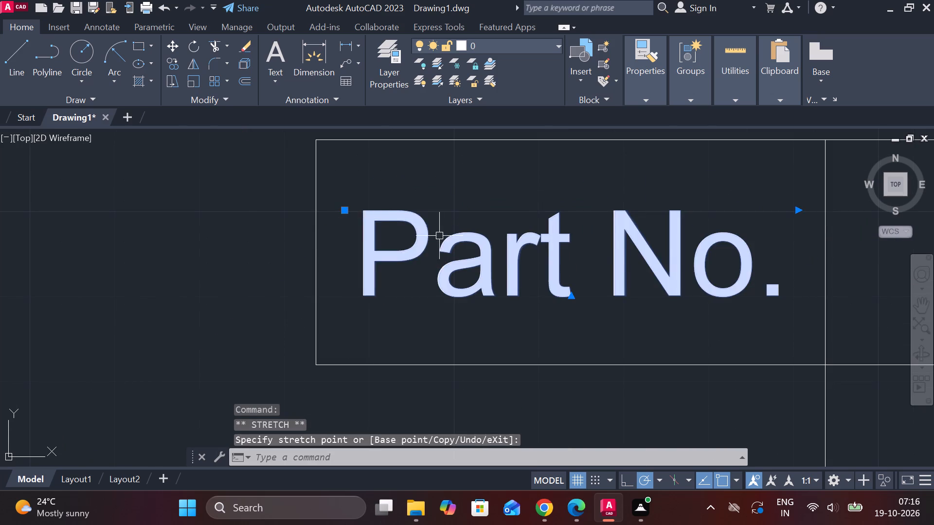
Move the "Name" heading slightly toward the column divider and down, level with "Part No.".
scroll(440, 236, "down", 1)
middle_click_drag(487, 252, 325, 269)
left_click(694, 252)
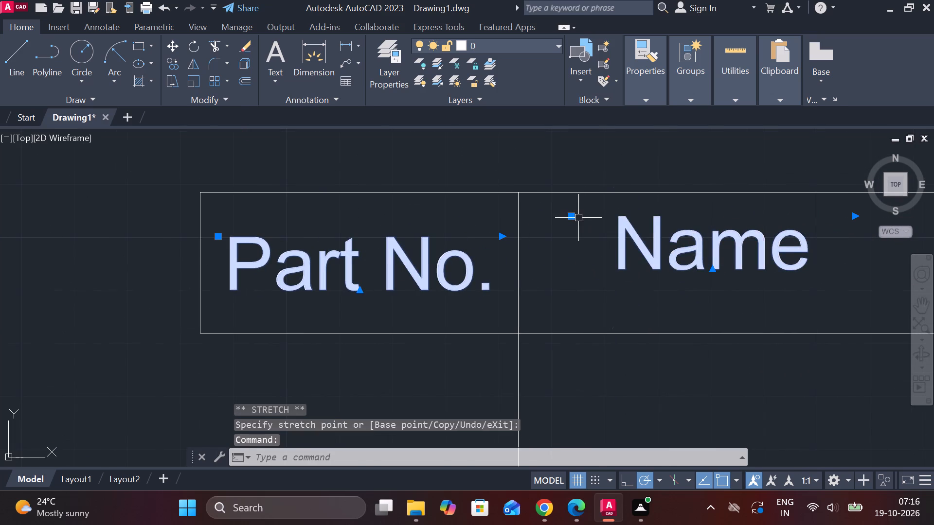
left_click(572, 215)
left_click(550, 239)
key("Escape")
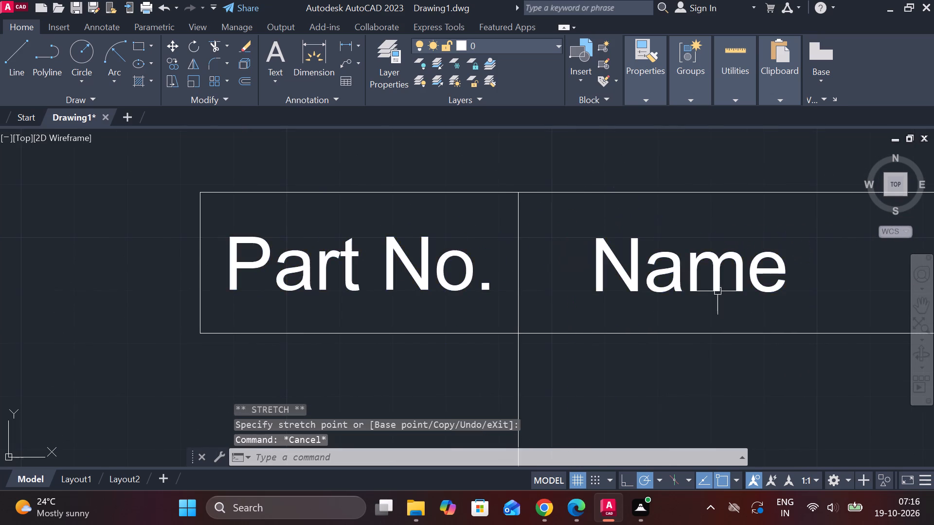
Extend the table's left border with a vertical line from the heading row's lower corner to about the divider's lower end.
scroll(726, 322, "down", 2)
middle_click_drag(722, 322, 515, 316)
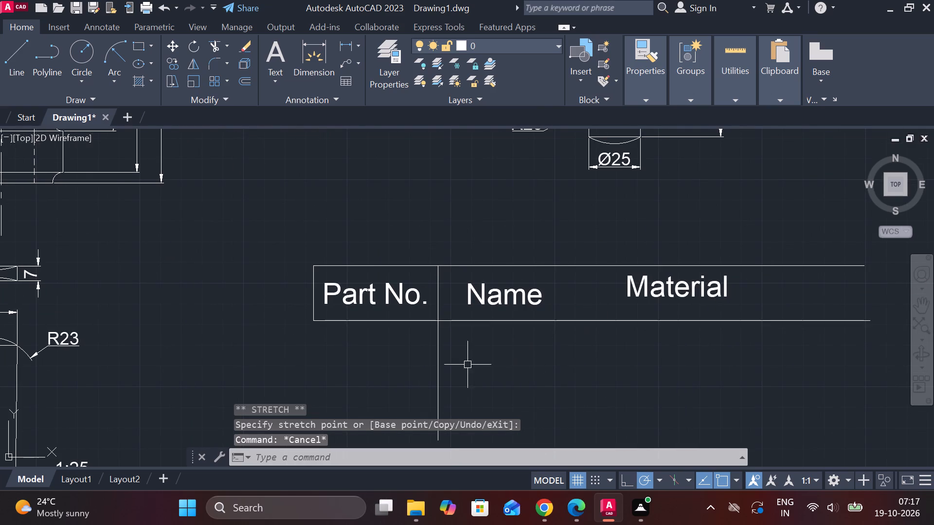
middle_click_drag(473, 367, 578, 303)
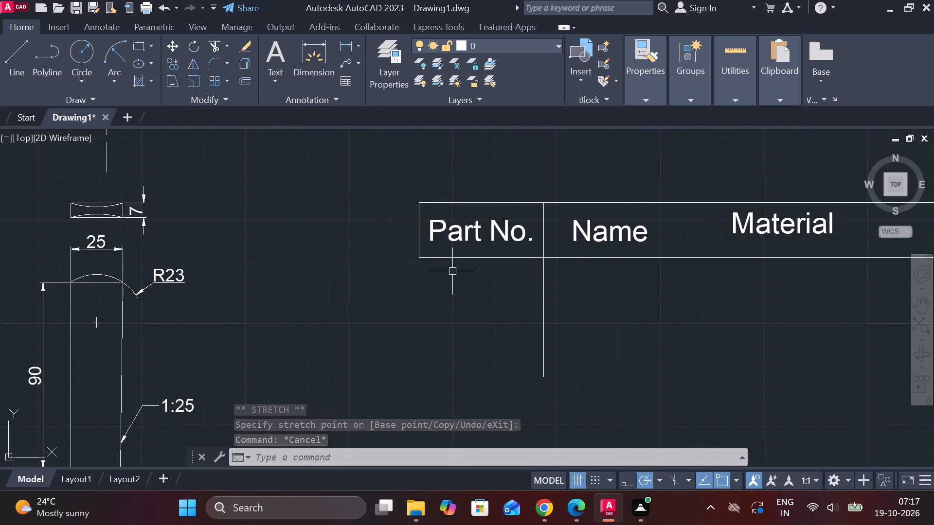
key("l")
key("Return")
left_click(421, 258)
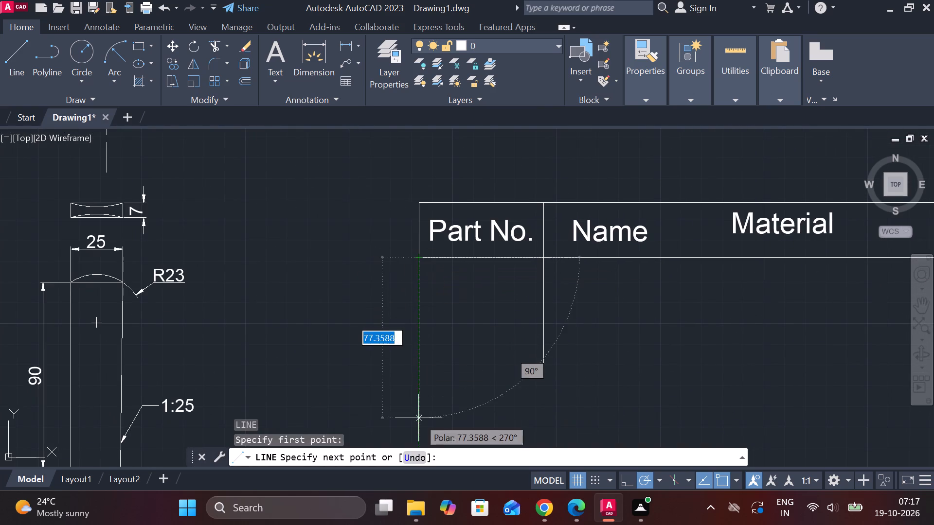
left_click(422, 386)
key("Escape")
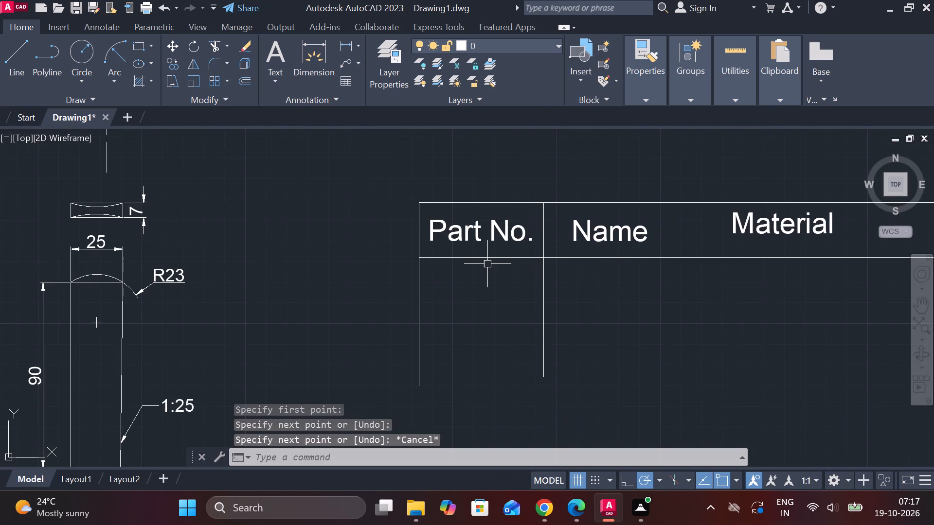
Add multiline text "1" at height 10 below "Part No." and narrow its text box to fit the number.
key("m")
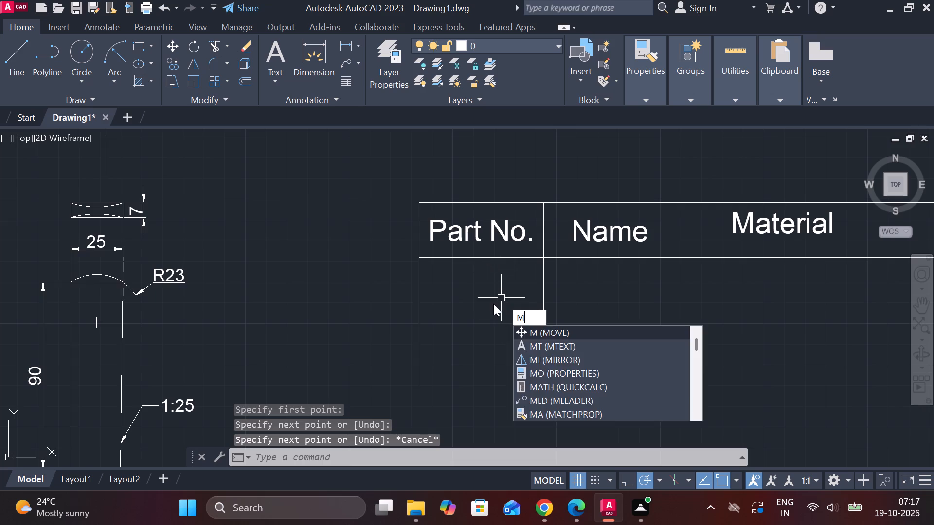
type("t")
key("space")
left_click(439, 272)
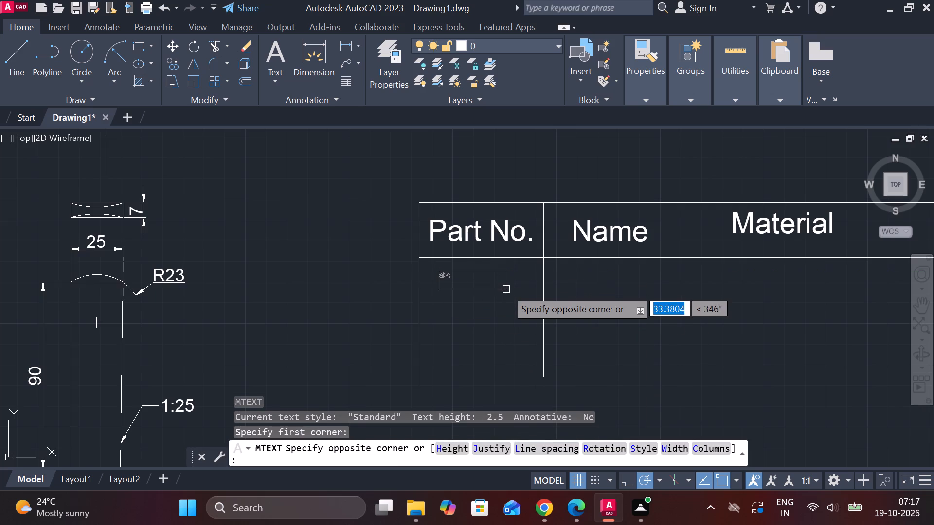
left_click(517, 298)
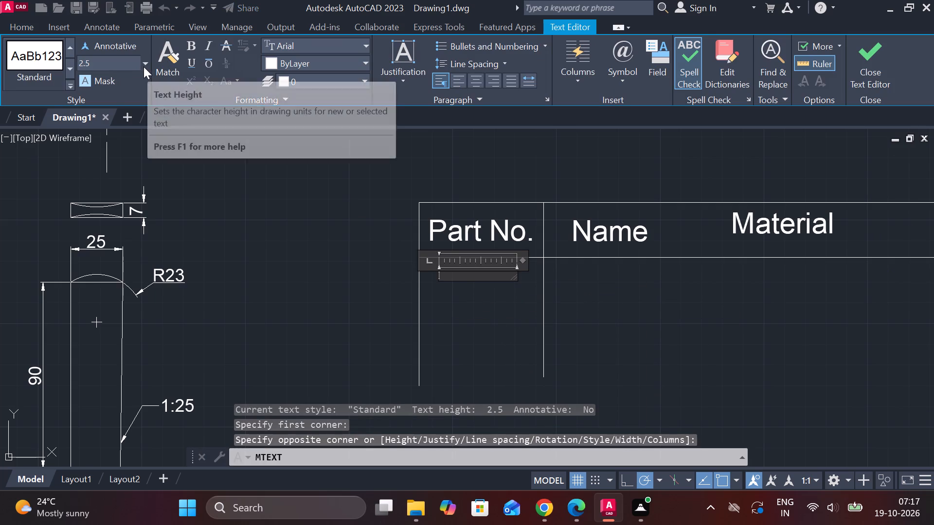
left_click(121, 67)
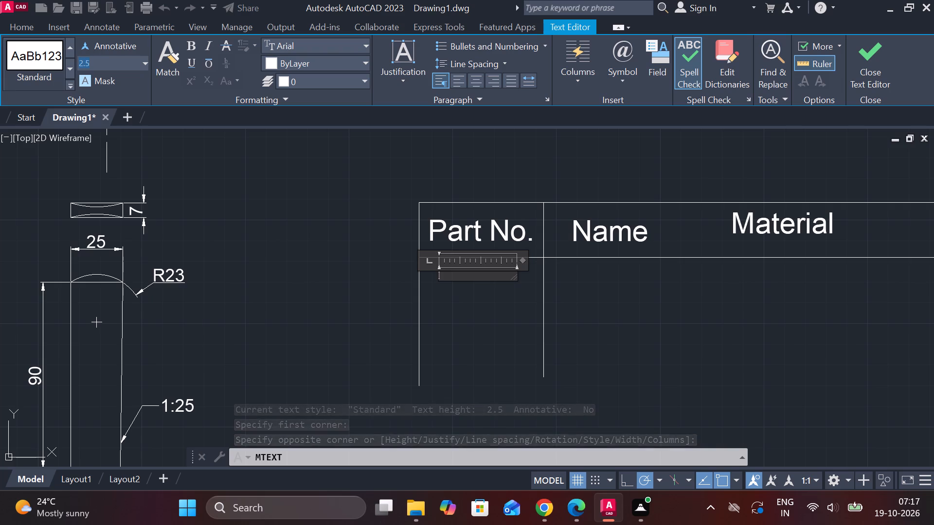
type("10")
key("Return")
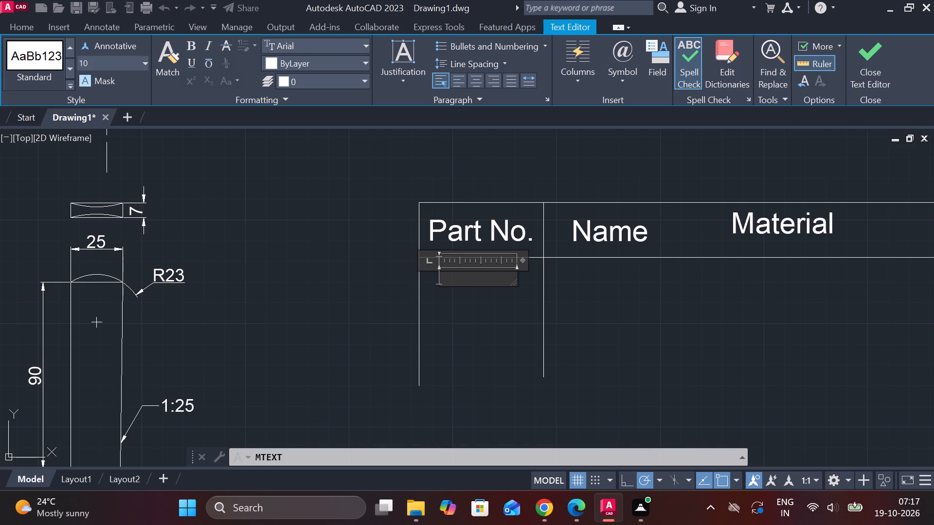
key("1")
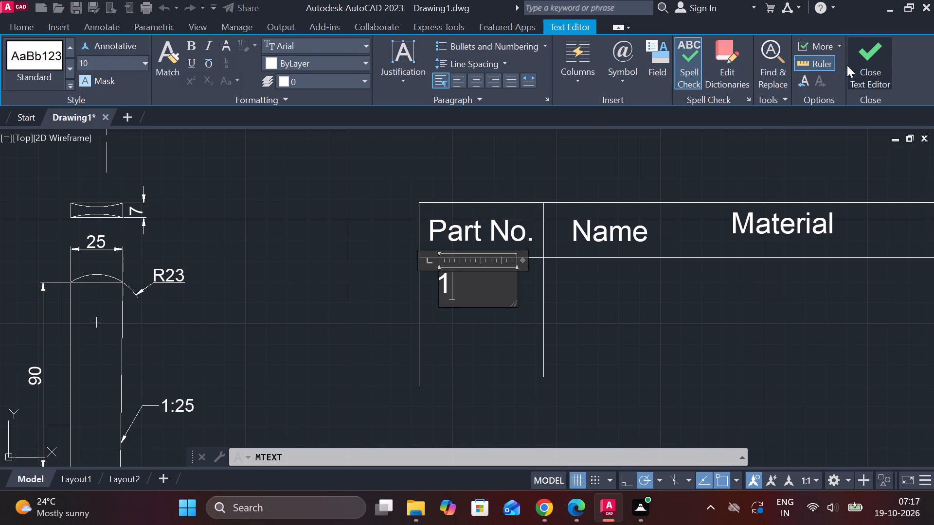
left_click(514, 284)
left_click_drag(515, 284, 509, 285)
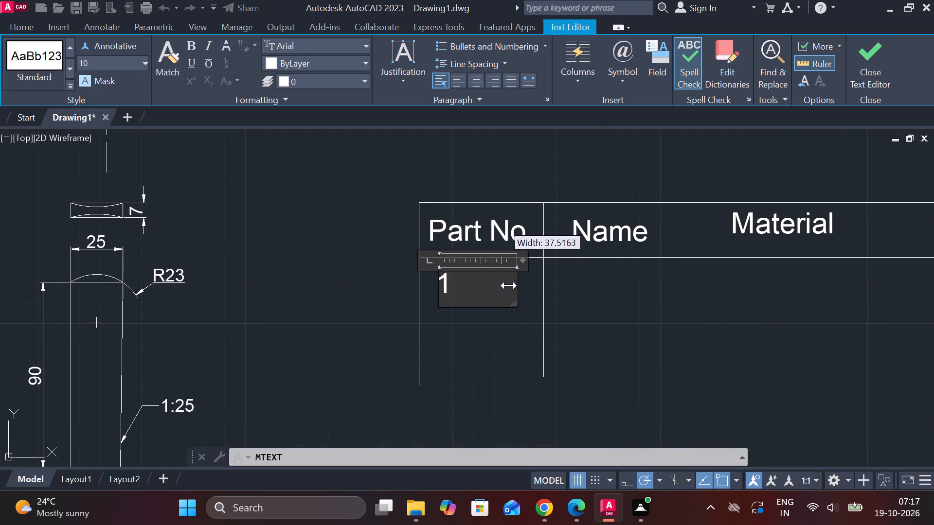
left_click_drag(509, 285, 448, 293)
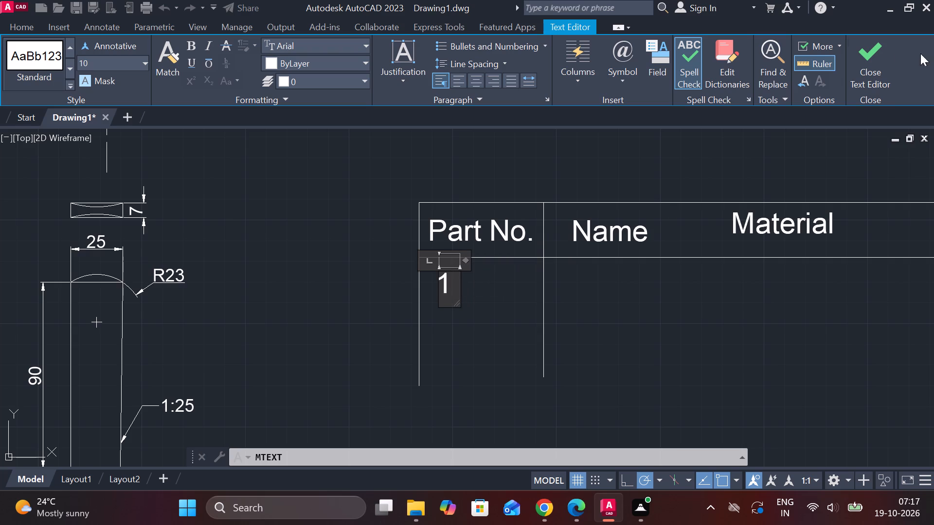
left_click(874, 50)
Move the number "1" sideways toward the middle of the "Part No." column.
left_click(444, 287)
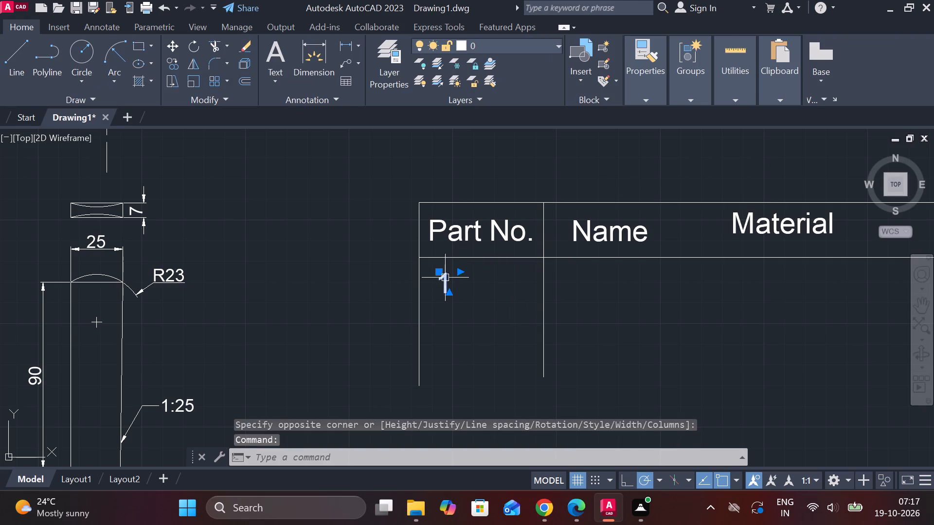
left_click(440, 273)
left_click(464, 271)
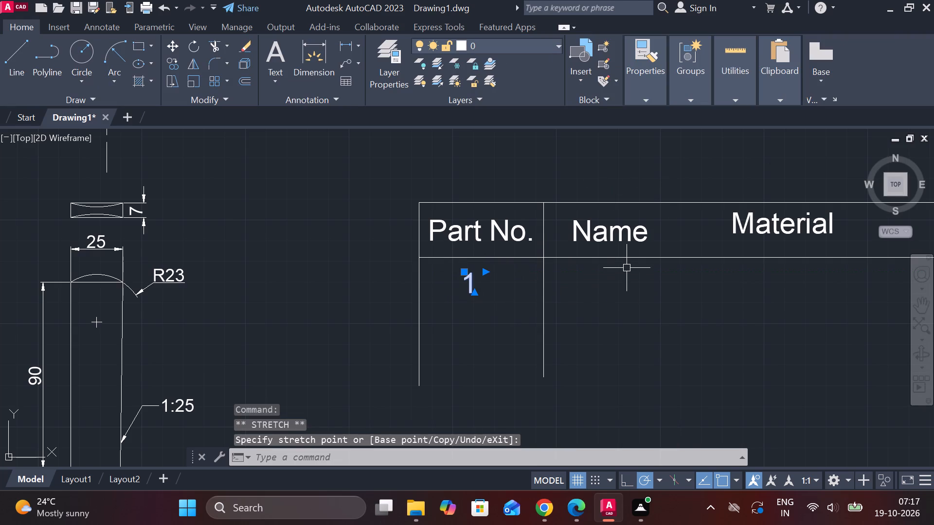
key("Escape")
Add centred multiline text "Block" at height 10 below "Name", in the same row as the number 1.
key("space")
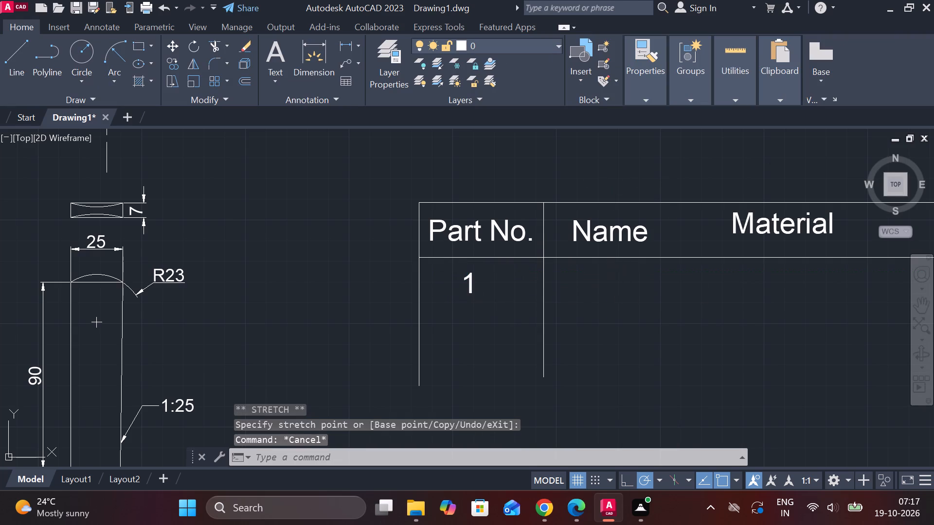
scroll(555, 274, "up", 1)
left_click(555, 274)
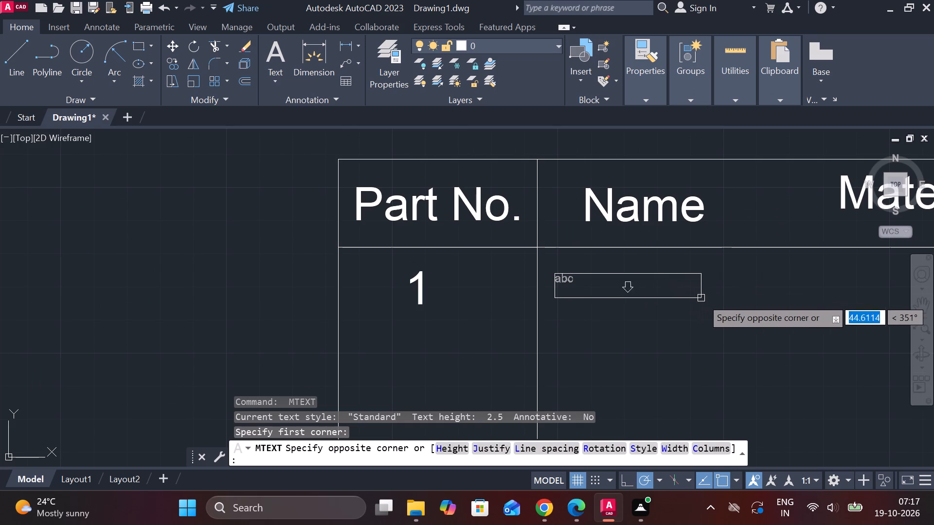
left_click(750, 315)
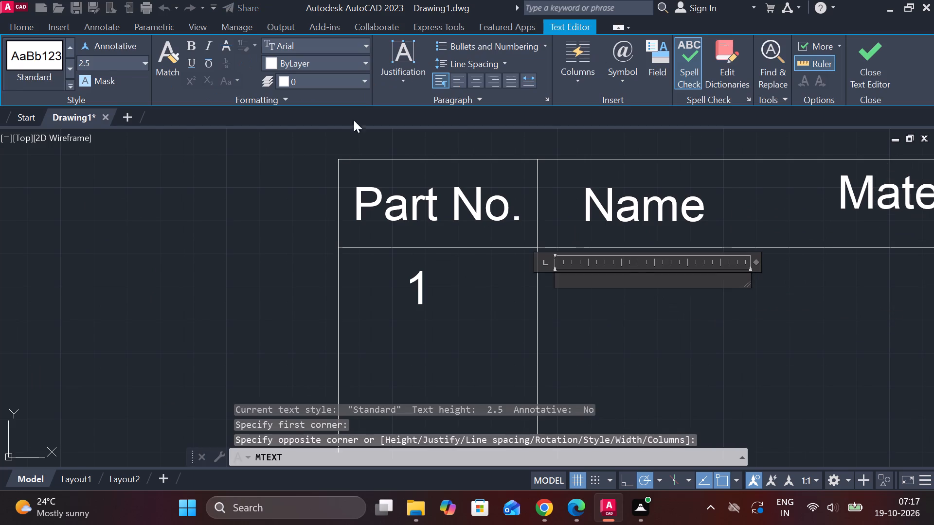
left_click(478, 78)
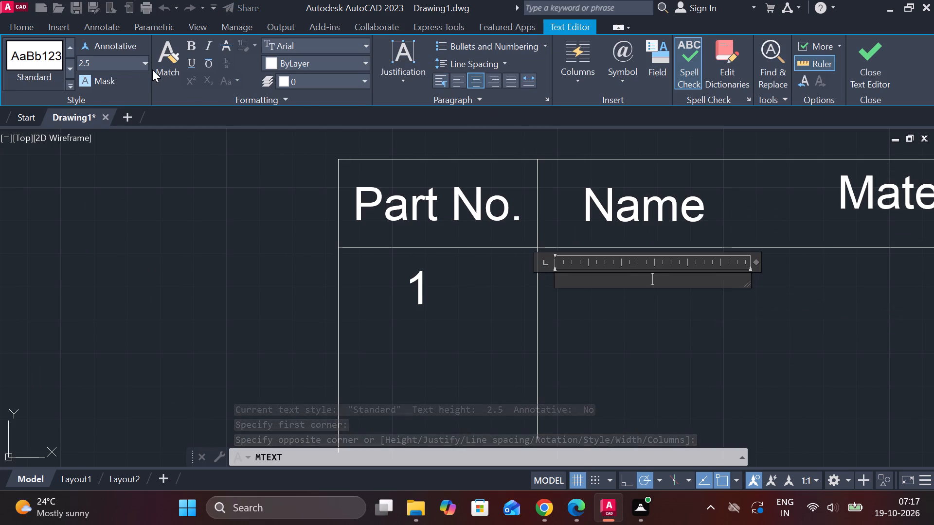
type("lock")
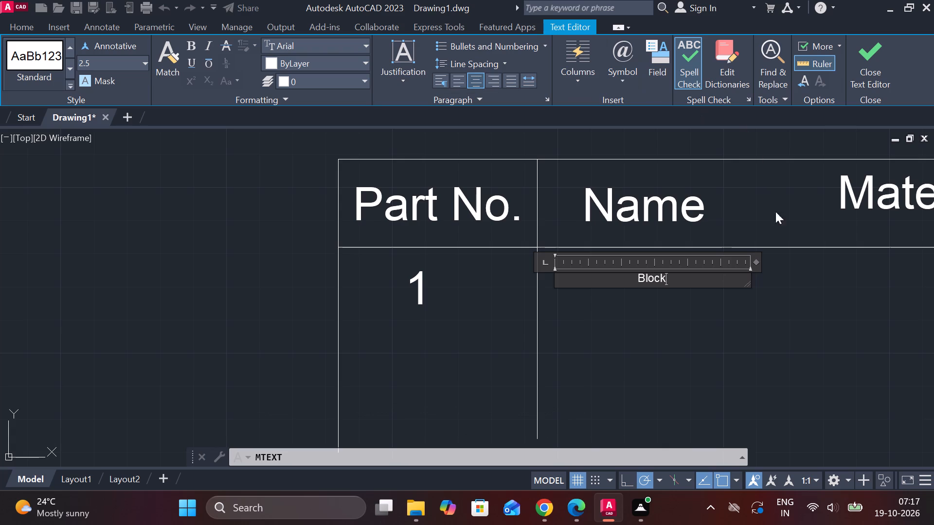
left_click(145, 60)
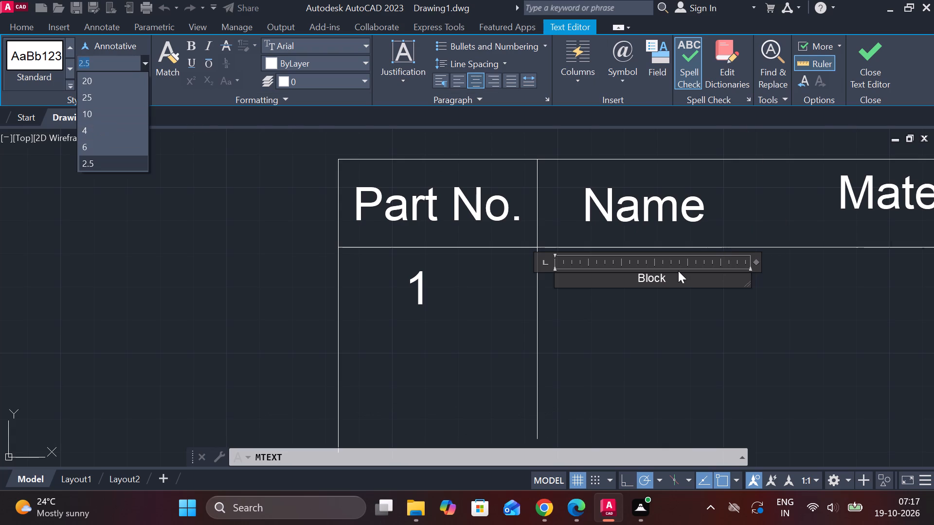
left_click_drag(678, 275, 616, 283)
left_click_drag(665, 281, 619, 274)
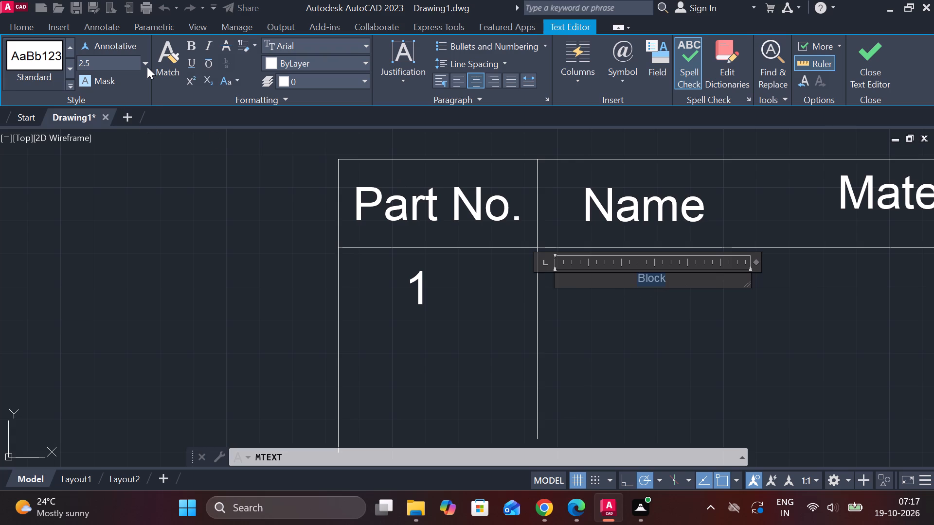
left_click(147, 67)
left_click(111, 111)
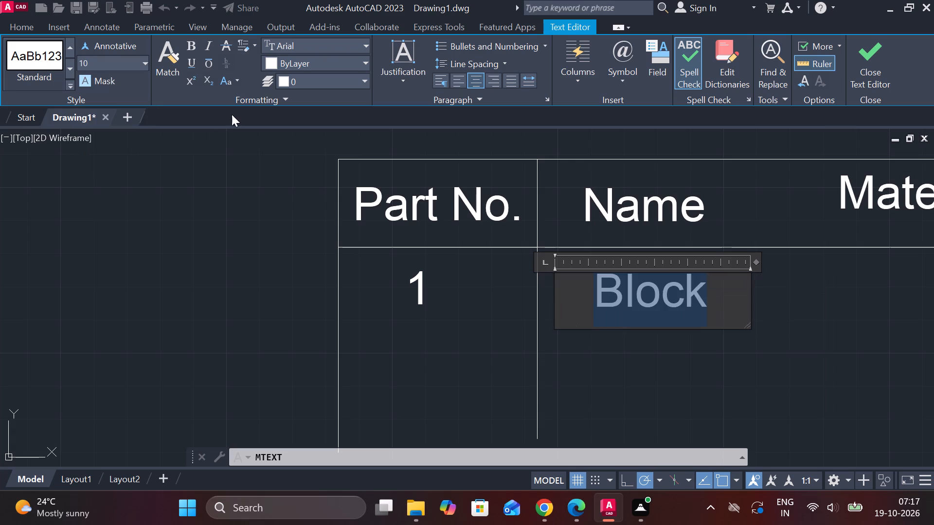
left_click(858, 67)
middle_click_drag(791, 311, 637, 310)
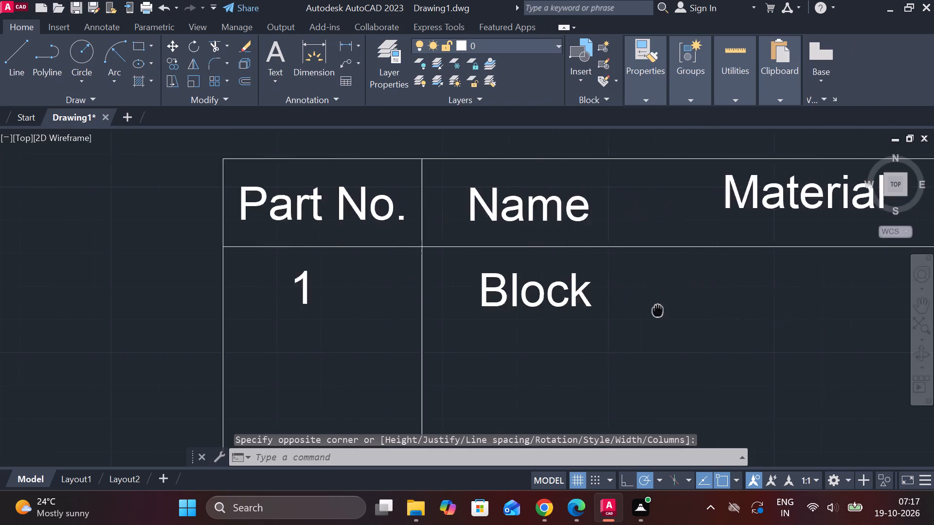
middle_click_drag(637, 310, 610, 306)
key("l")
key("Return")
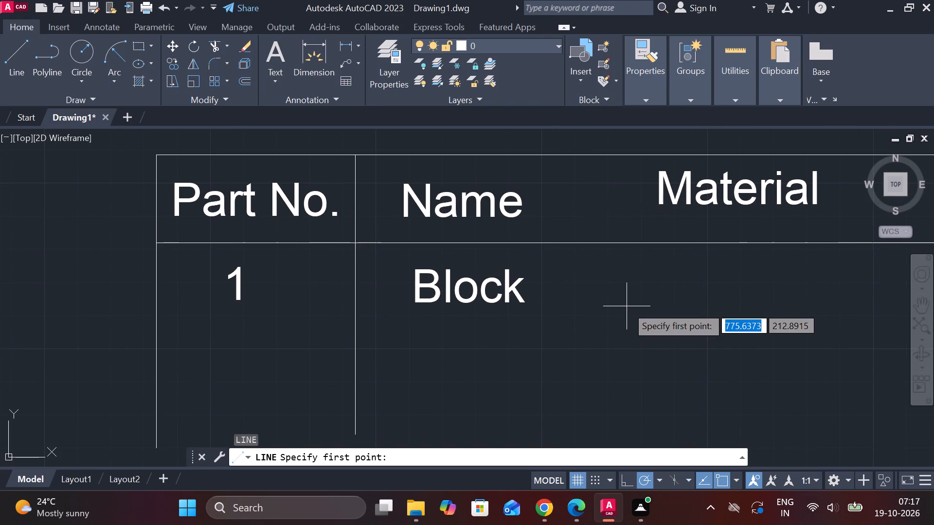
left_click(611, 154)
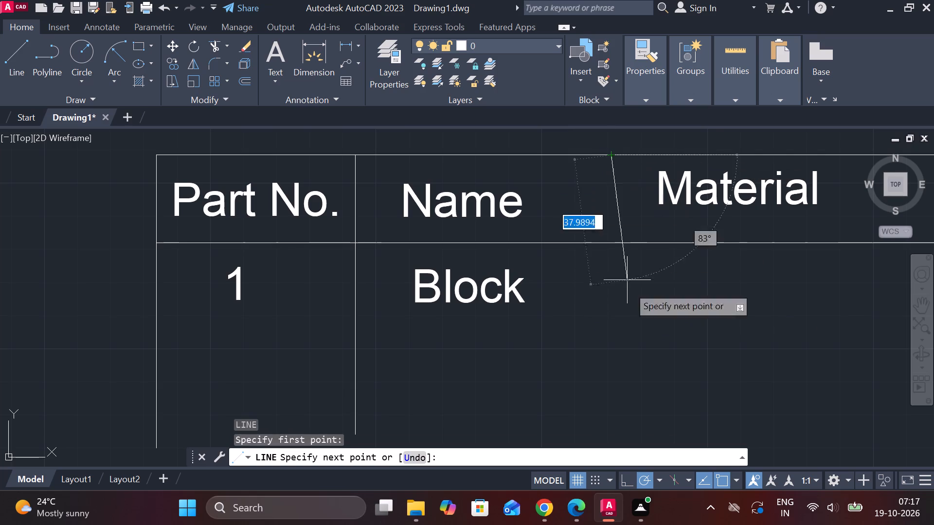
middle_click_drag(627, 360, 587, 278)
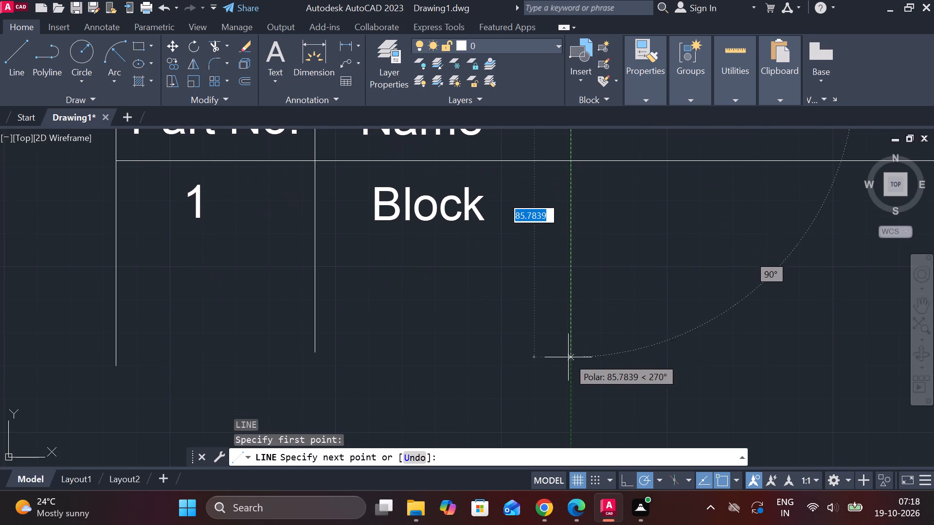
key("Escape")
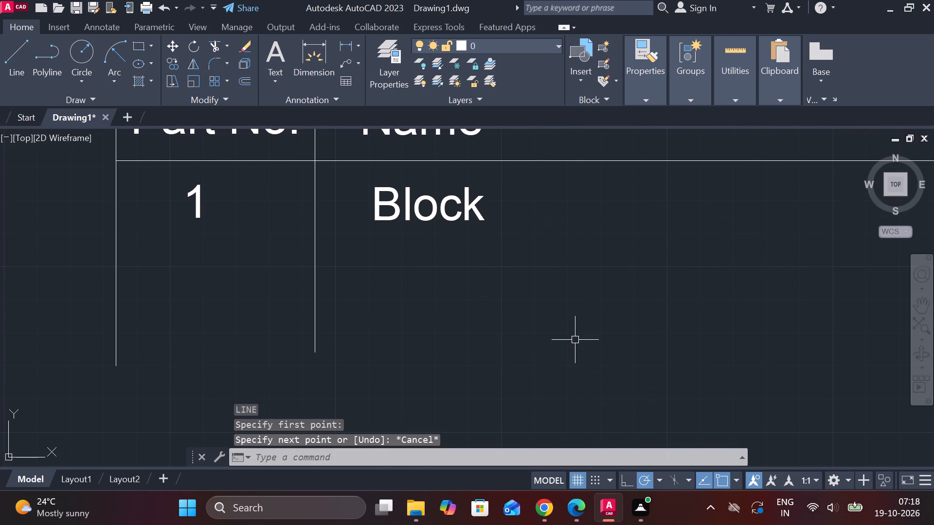
Draw a vertical divider line between the Name and Material columns, from the table's top border to well below the existing vertical lines.
middle_click_drag(580, 339, 556, 418)
key("l")
key("Return")
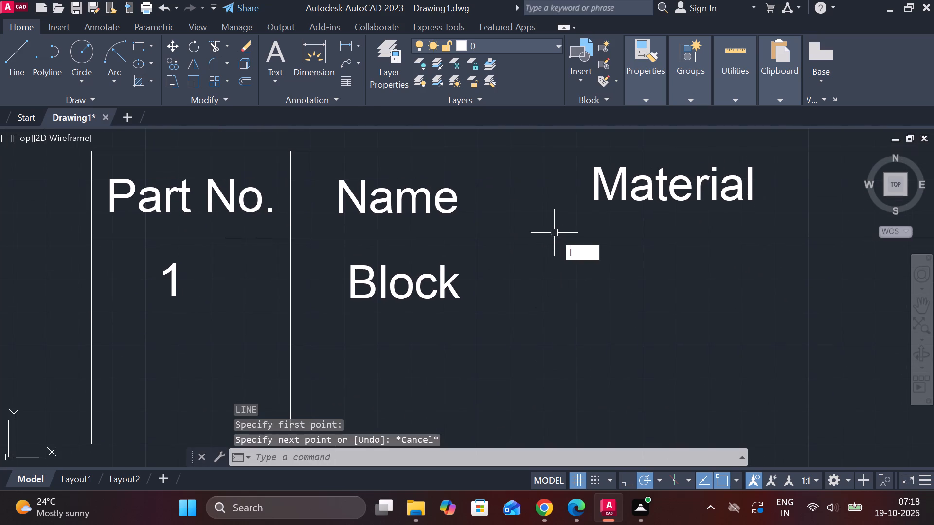
left_click(548, 159)
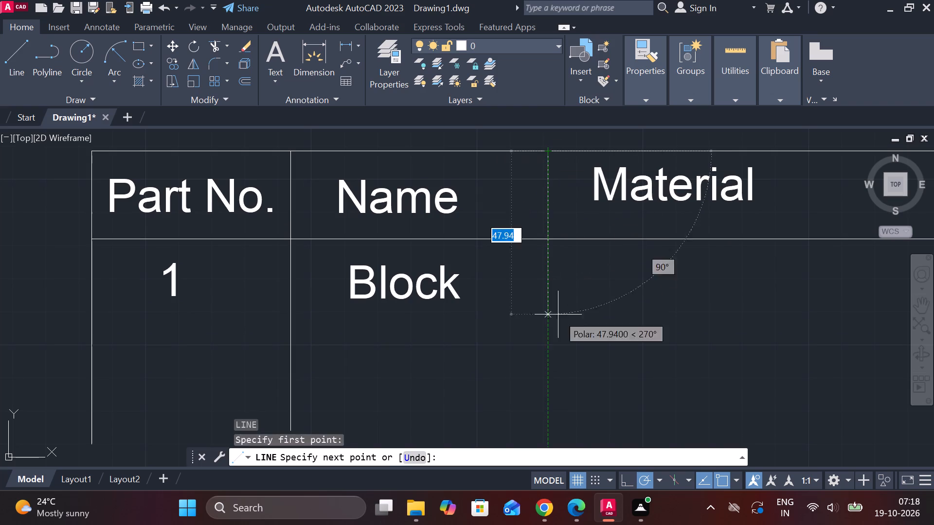
middle_click_drag(555, 356, 519, 136)
scroll(519, 164, "down", 2)
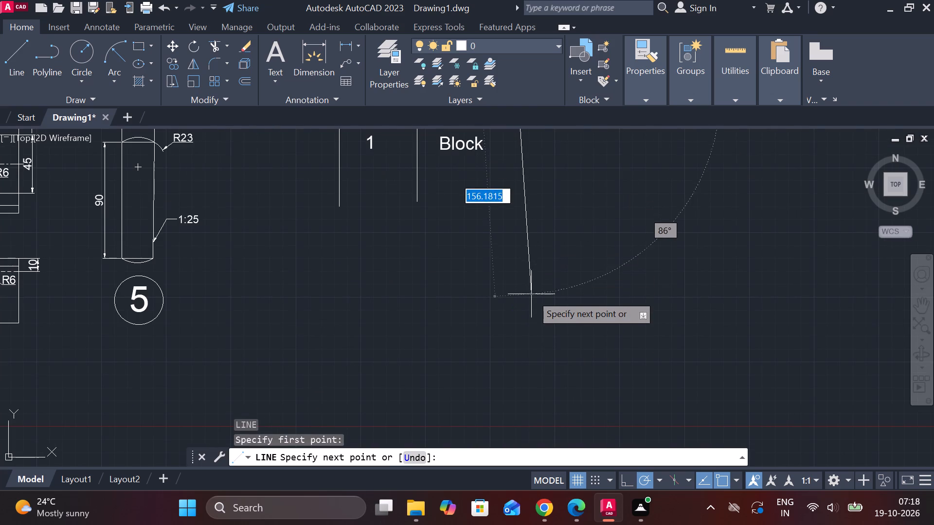
left_click(523, 289)
key("Escape")
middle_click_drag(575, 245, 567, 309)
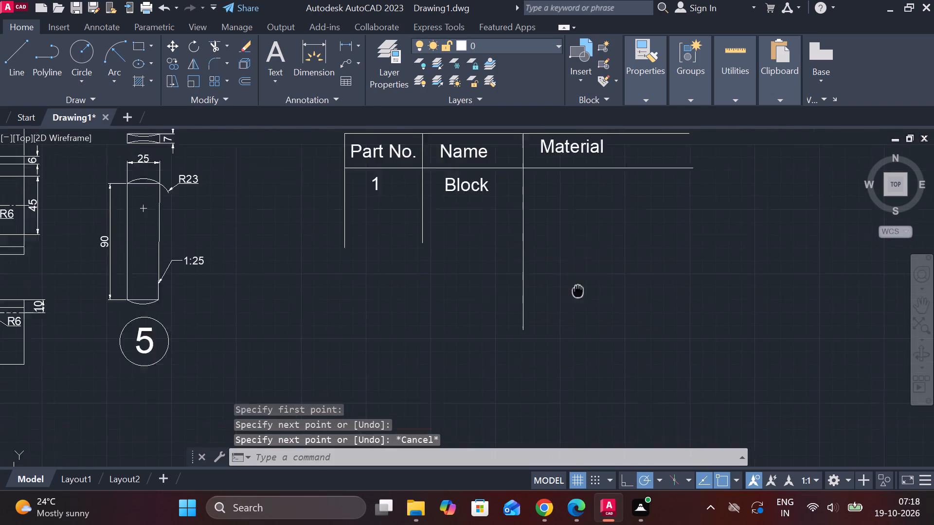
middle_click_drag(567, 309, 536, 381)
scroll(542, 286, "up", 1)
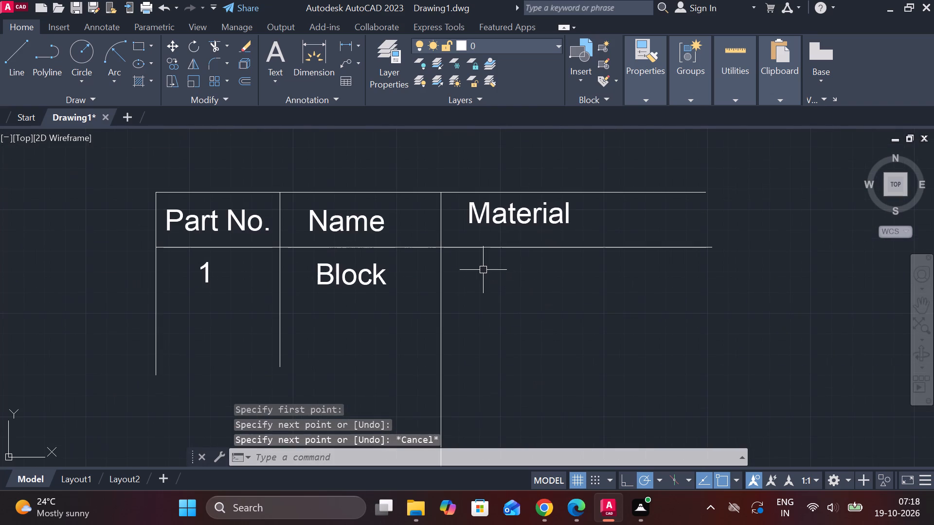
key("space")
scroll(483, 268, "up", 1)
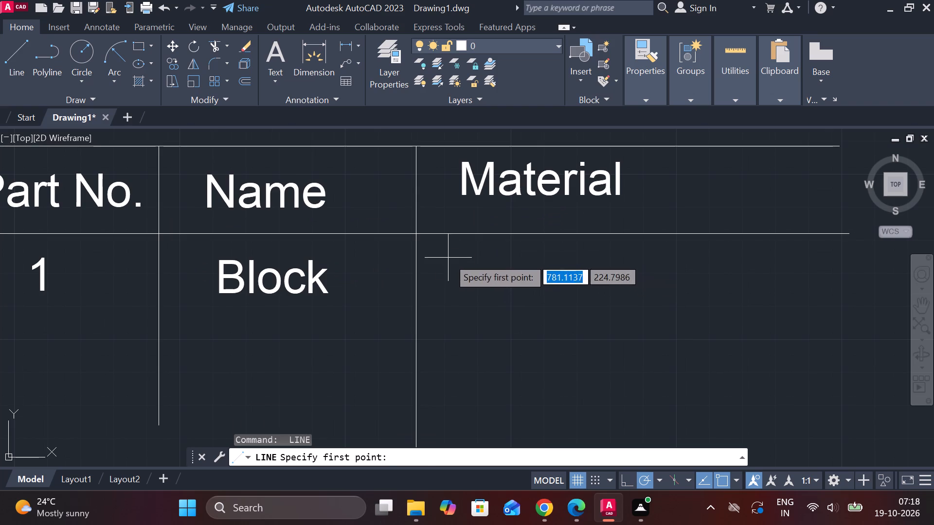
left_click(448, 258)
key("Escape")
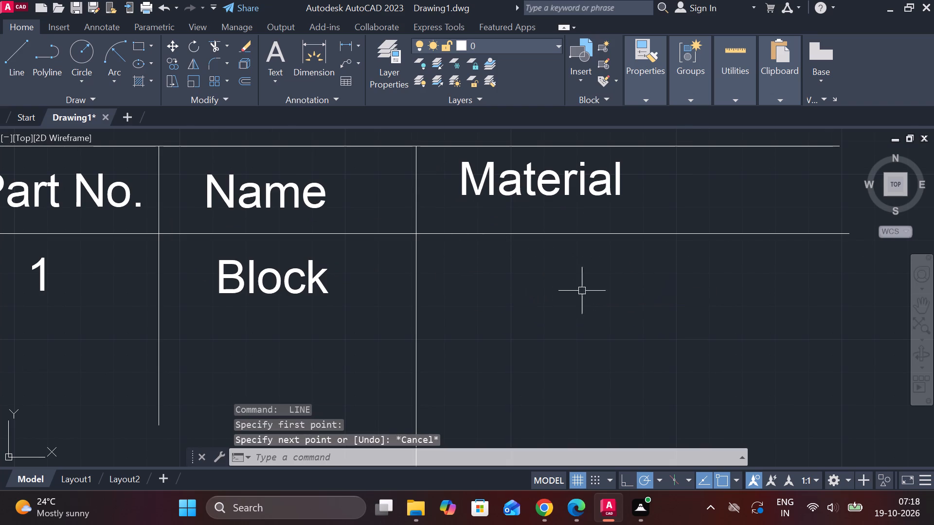
Add centred multiline text "Cast Iron" below "Material", in the same row as Block.
type("mt")
key("space")
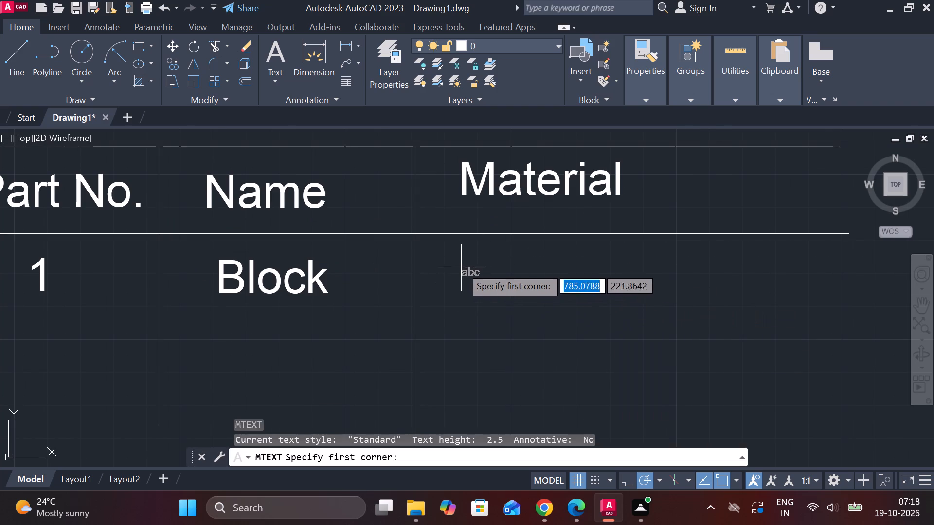
left_click(459, 258)
left_click(644, 311)
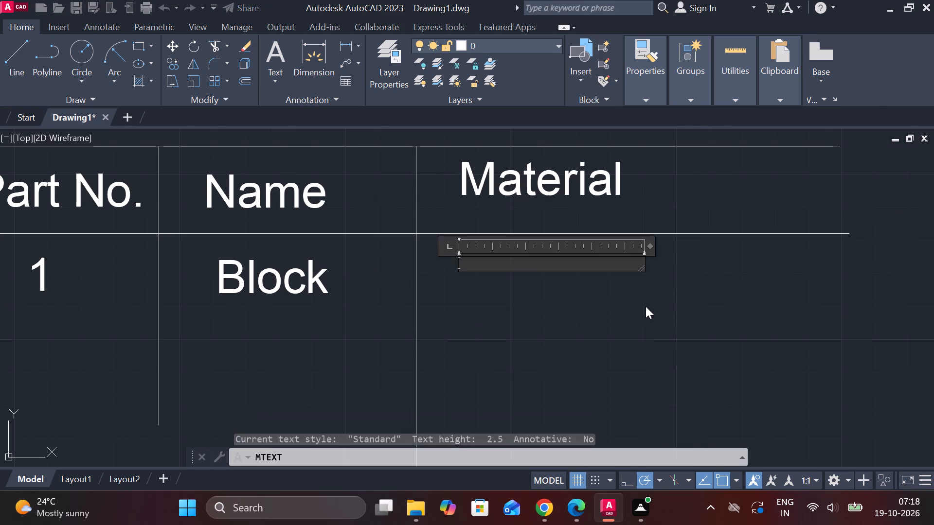
key("c")
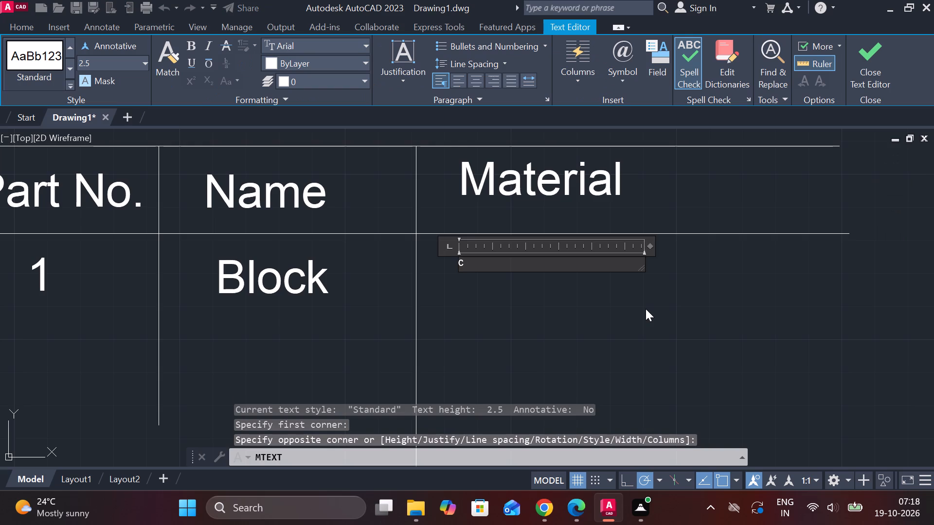
key("a")
key("BackSpace")
key("BackSpace")
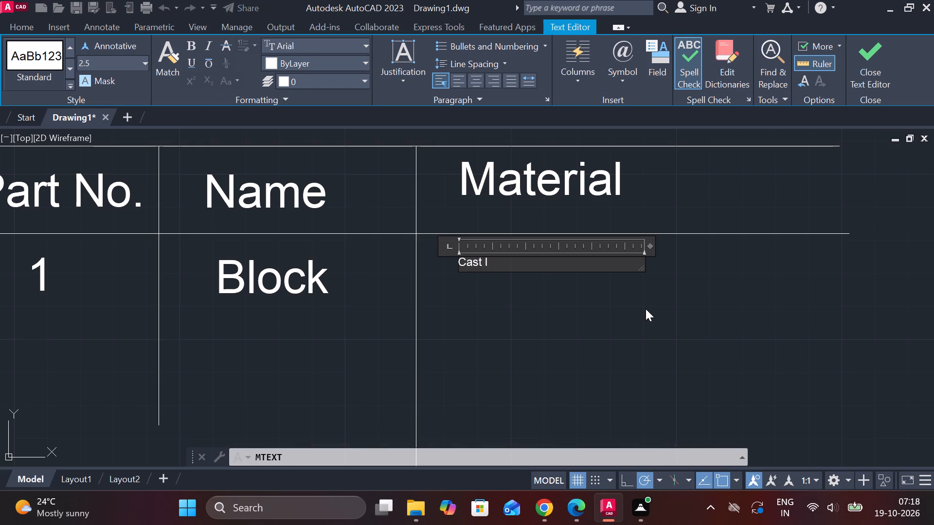
type("ron")
left_click(470, 86)
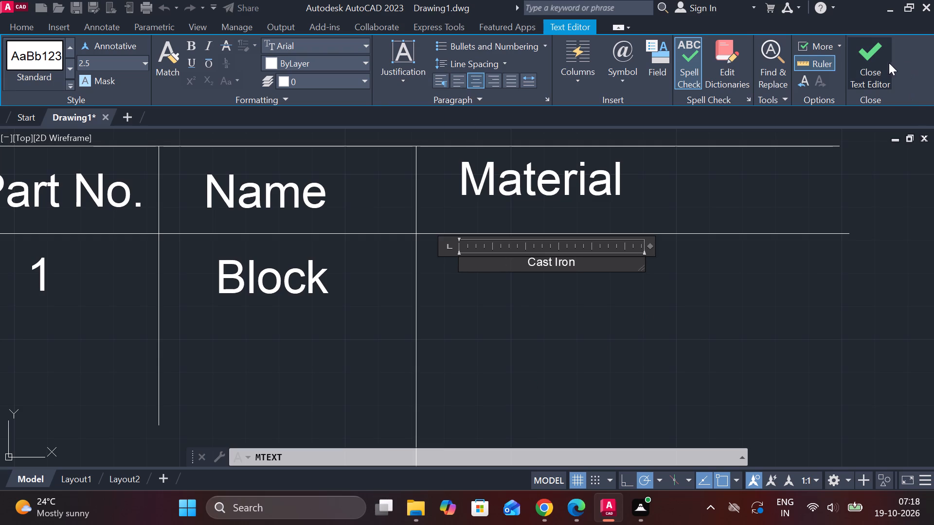
left_click(877, 58)
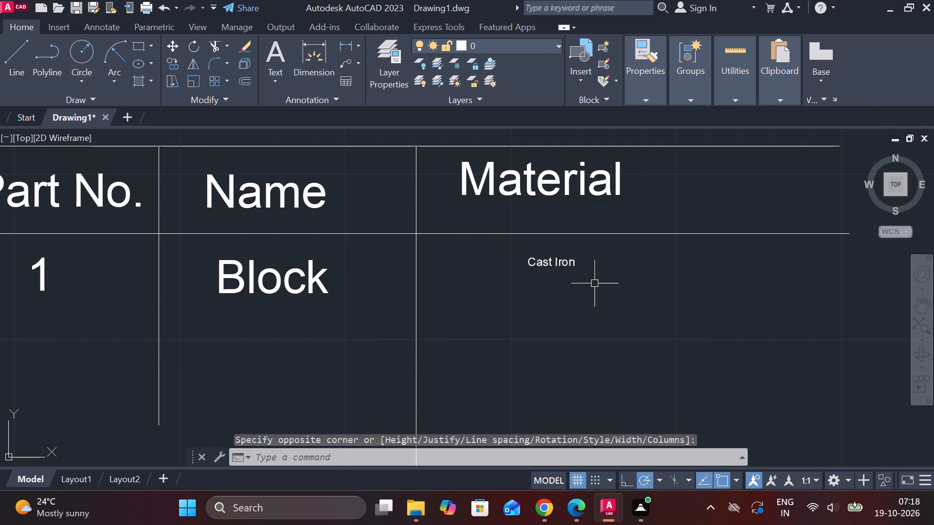
Set the text height of "Cast Iron" to 10.
double_click(558, 267)
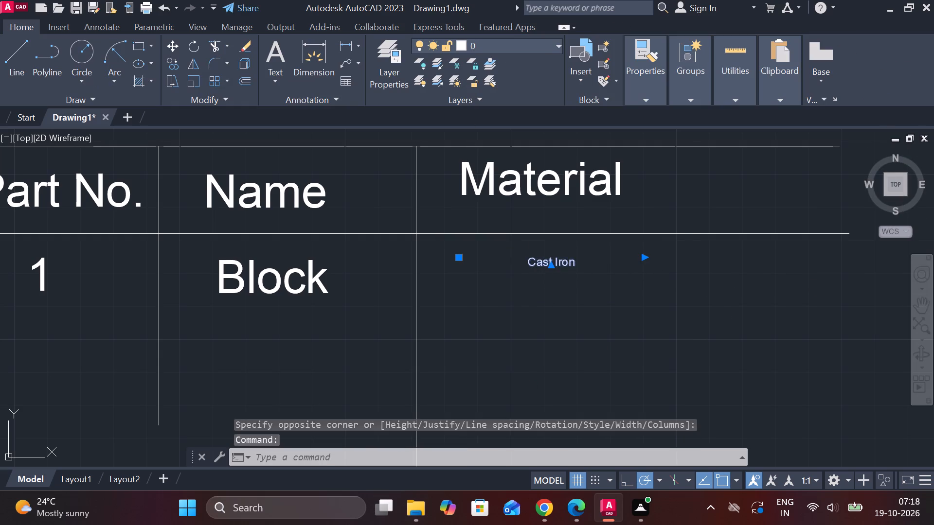
left_click_drag(579, 260, 465, 276)
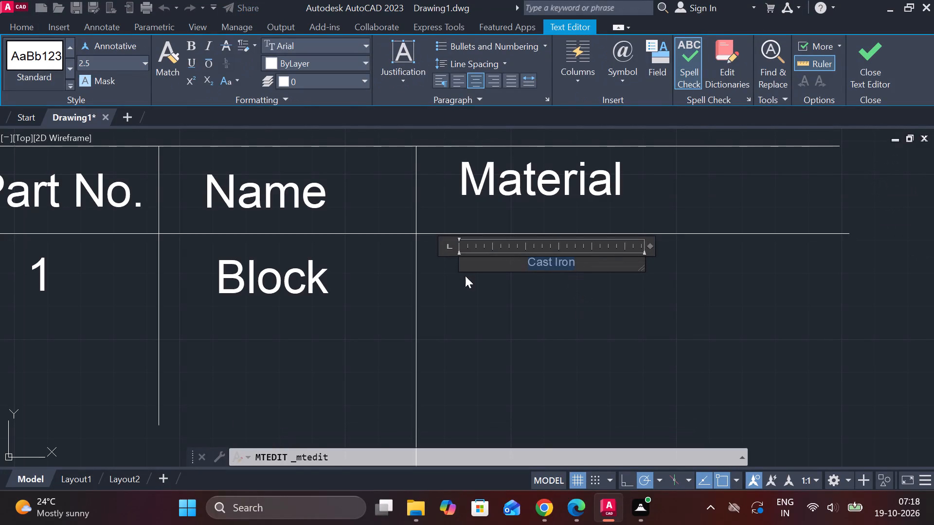
left_click(149, 65)
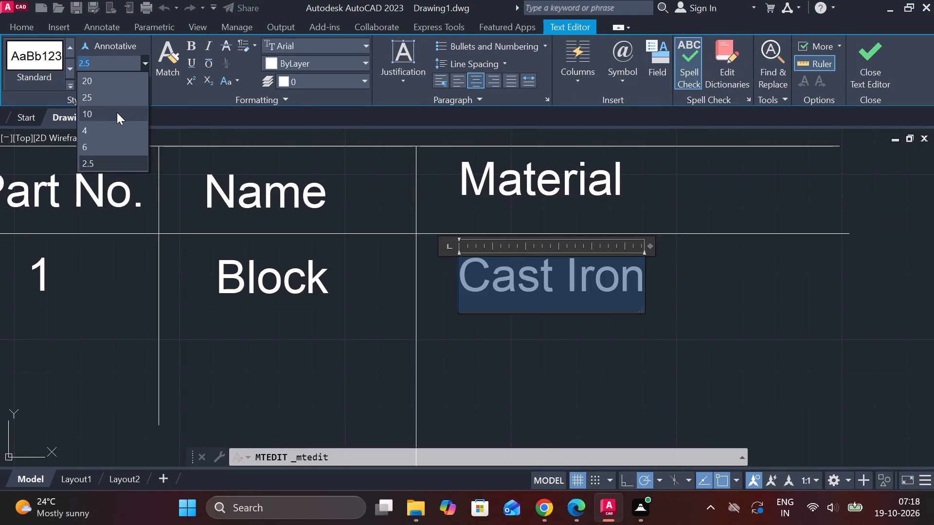
left_click(117, 112)
left_click(871, 59)
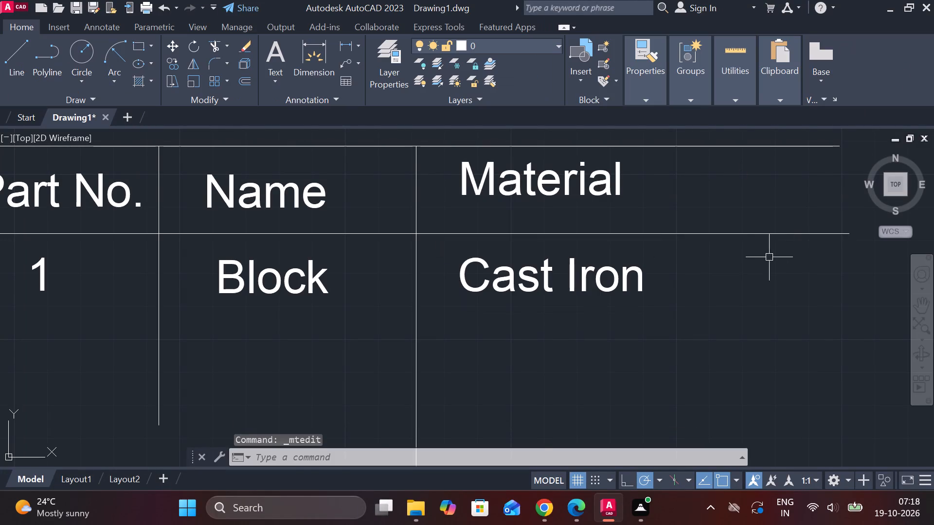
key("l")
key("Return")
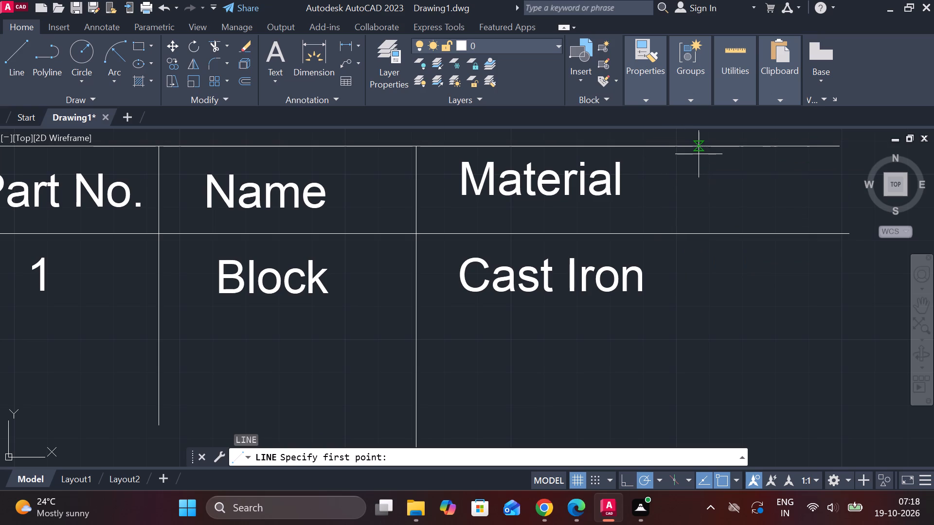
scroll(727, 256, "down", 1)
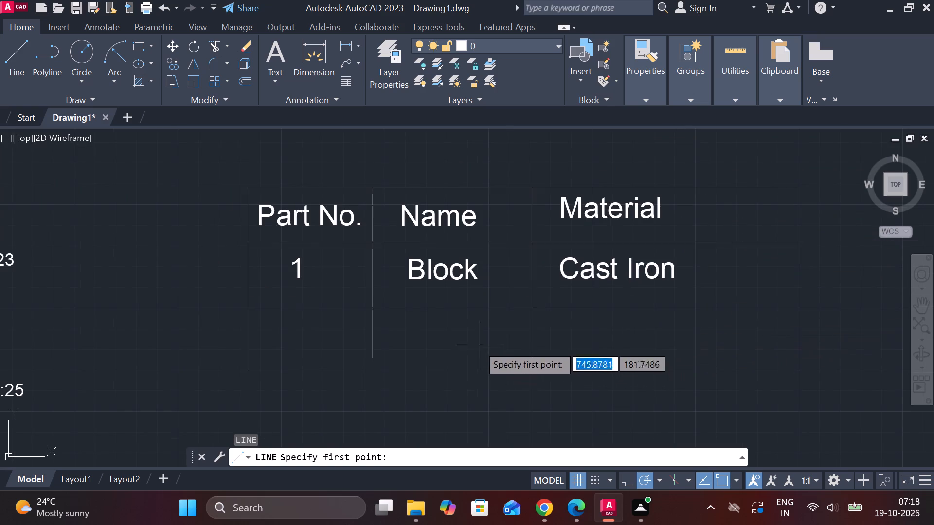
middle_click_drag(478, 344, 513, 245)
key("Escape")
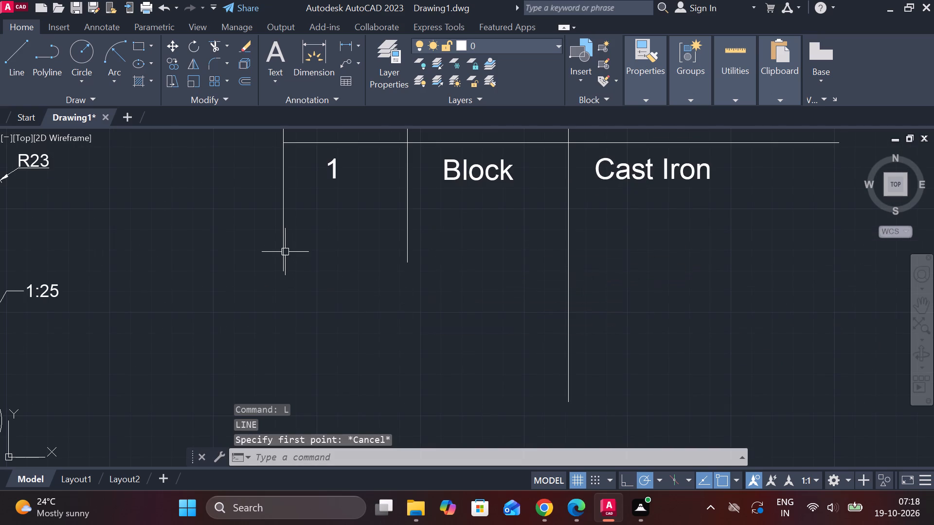
Draw a horizontal row line beneath 1, Block and Cast Iron, from the table's left border to about the other row lines' right end.
key("l")
key("Return")
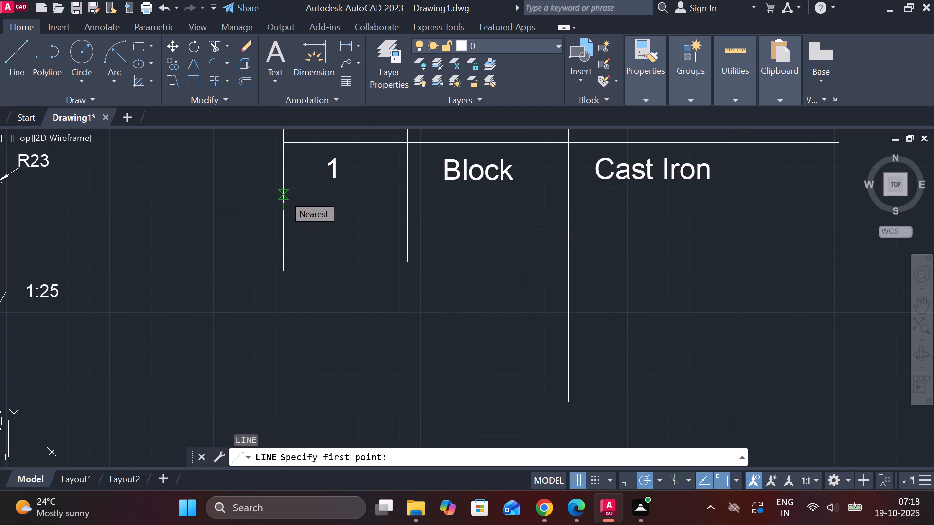
scroll(286, 190, "up", 1)
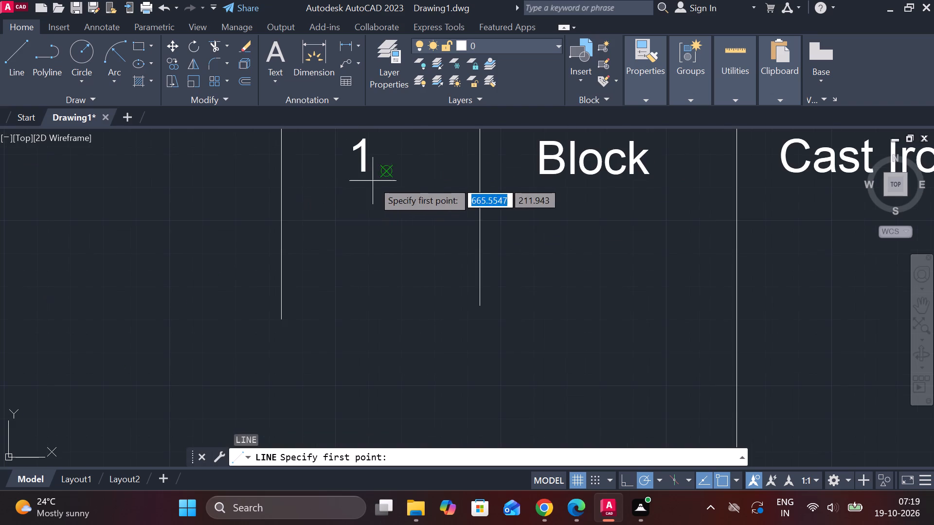
left_click(290, 192)
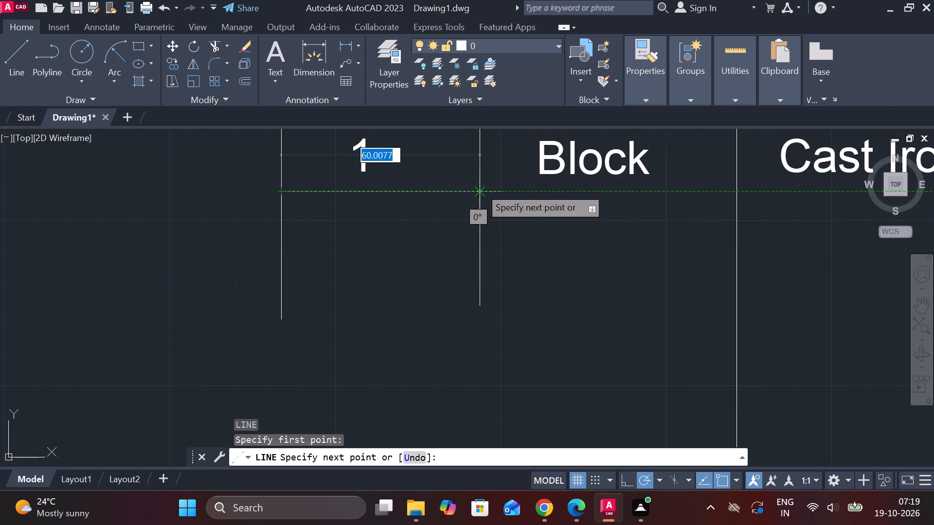
middle_click_drag(480, 188, 310, 274)
scroll(673, 292, "down", 1)
middle_click_drag(690, 273, 498, 305)
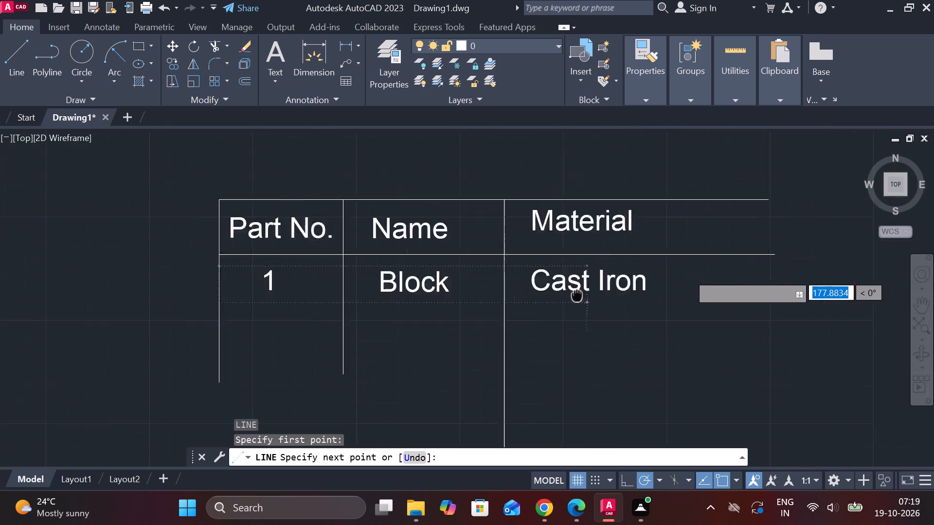
middle_click_drag(498, 305, 465, 307)
left_click(650, 315)
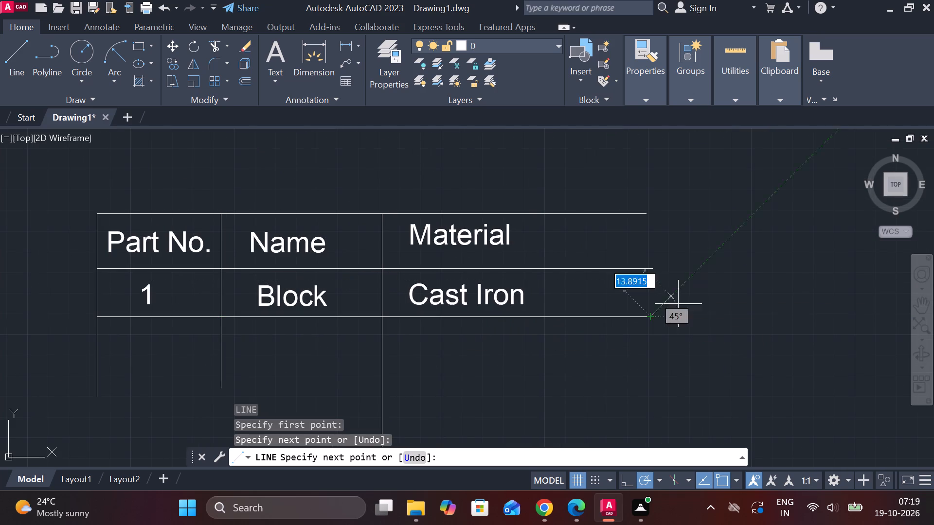
key("Escape")
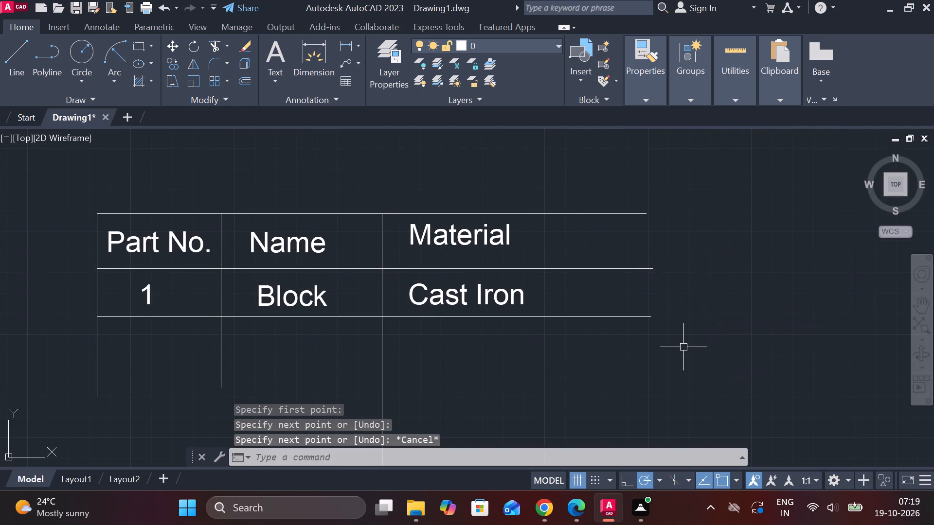
Draw a vertical line to the right of the Material column, from the top border to level with the Name–Material divider's lower end.
key("l")
key("Return")
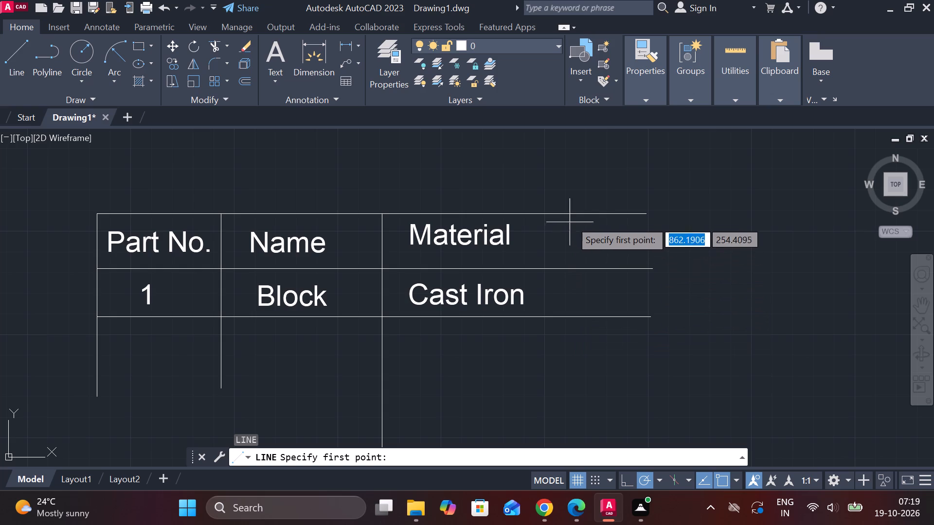
left_click(562, 216)
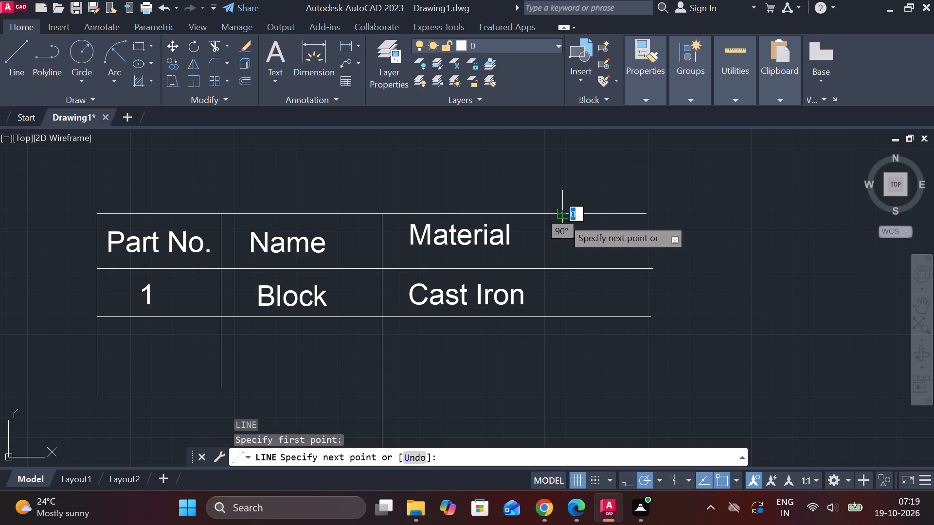
middle_click_drag(572, 372, 548, 263)
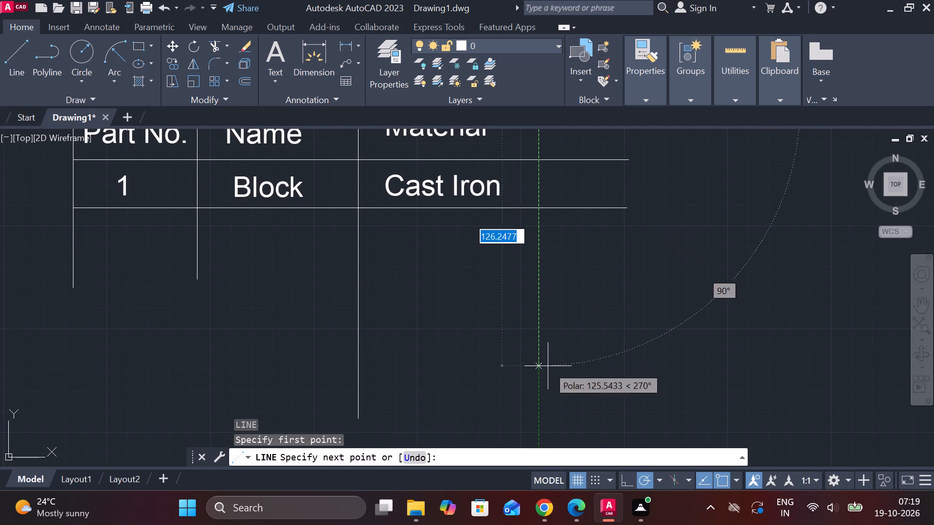
left_click(542, 418)
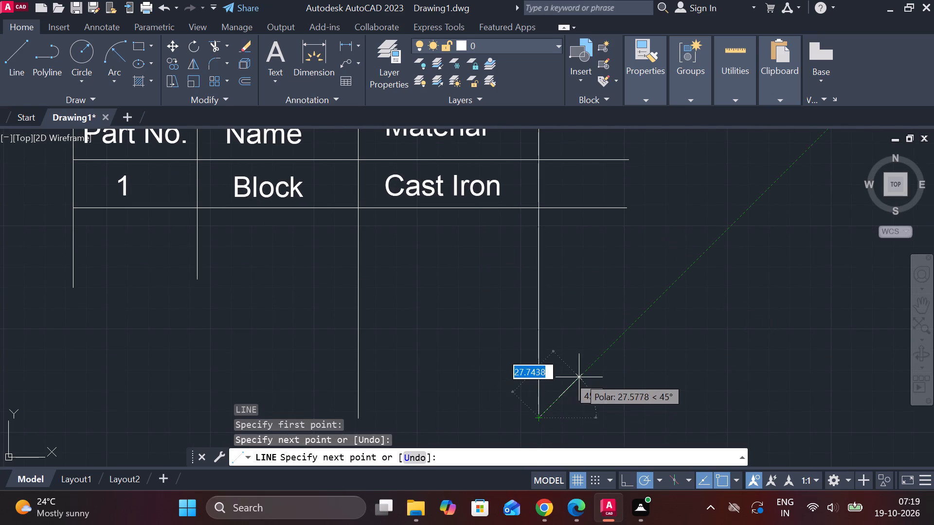
key("Escape")
Lengthen the Part No.–Name divider and the table's left border downward to about level with the other vertical lines' lower ends.
middle_click_drag(474, 371, 633, 287)
left_click(359, 182)
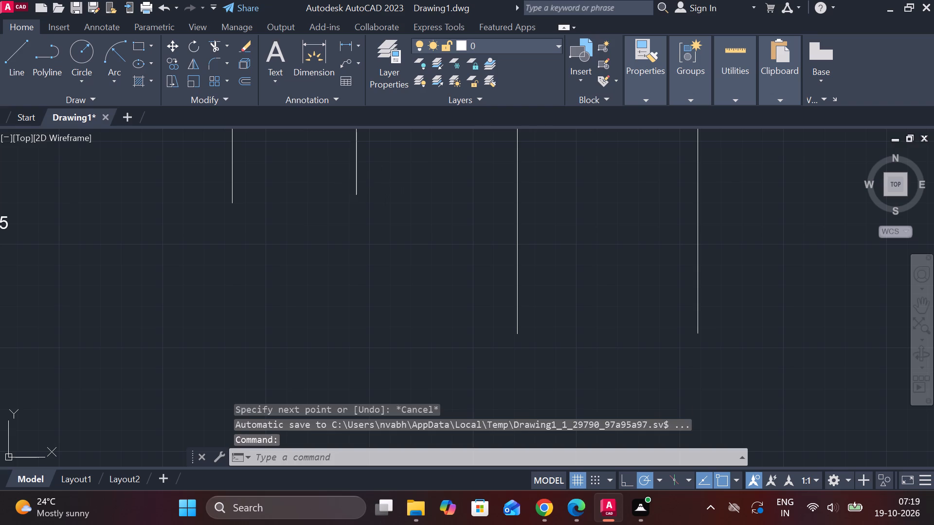
left_click(383, 236)
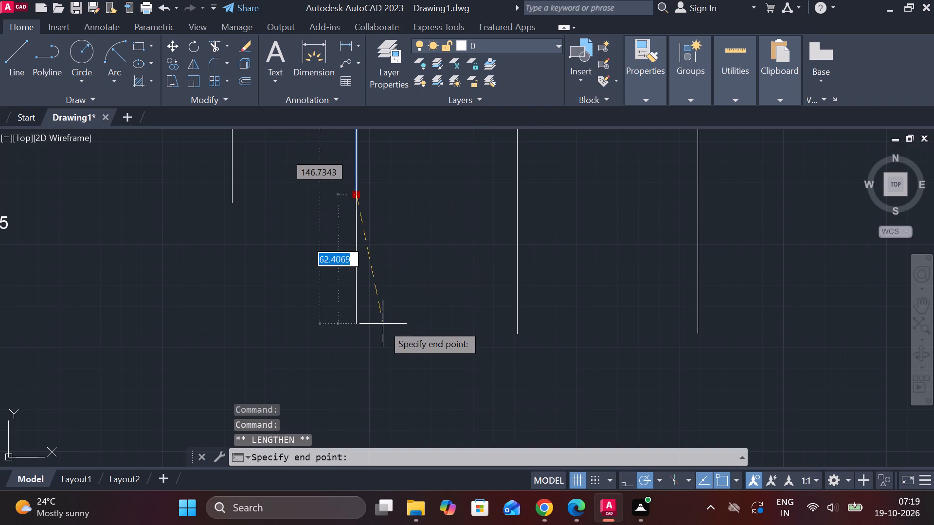
left_click(383, 337)
left_click(233, 166)
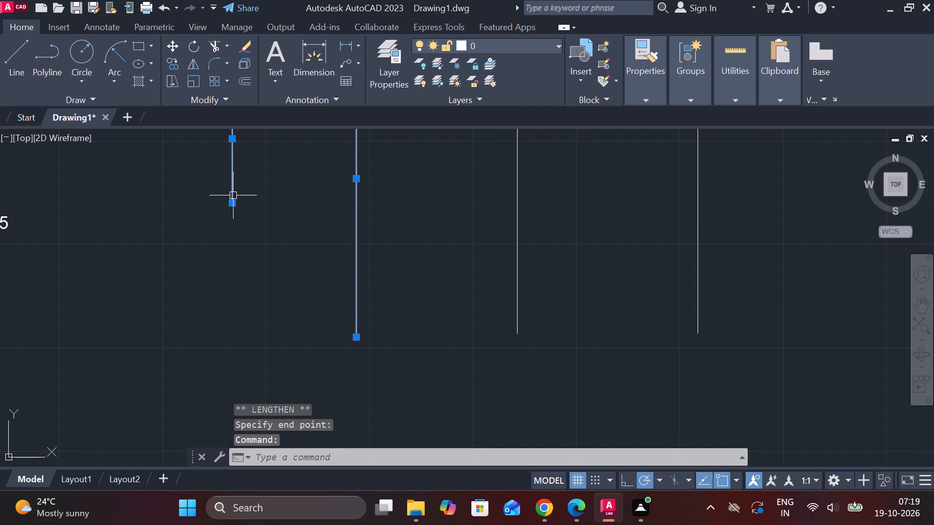
left_click(271, 234)
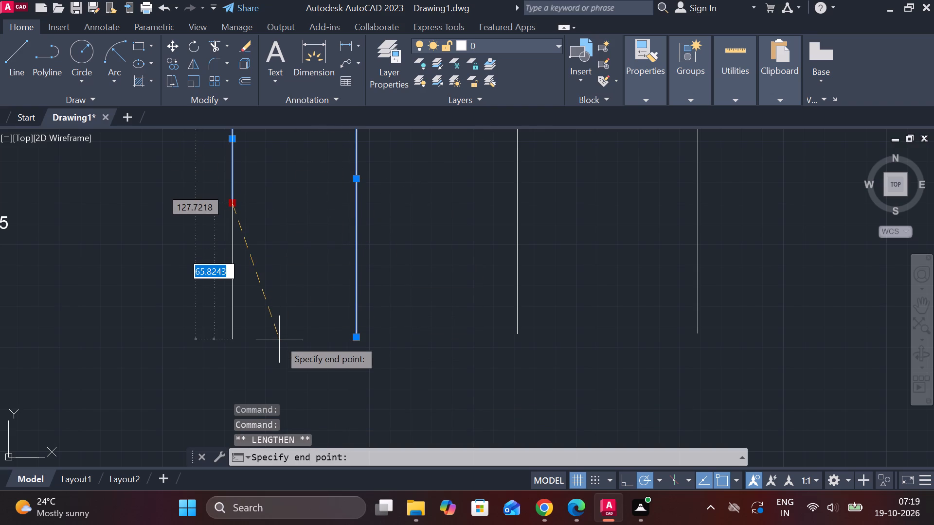
left_click(279, 341)
key("Escape")
Measure the height of the row containing 1, Block and Cast Iron using a trial dimension at the left border.
scroll(327, 266, "down", 2)
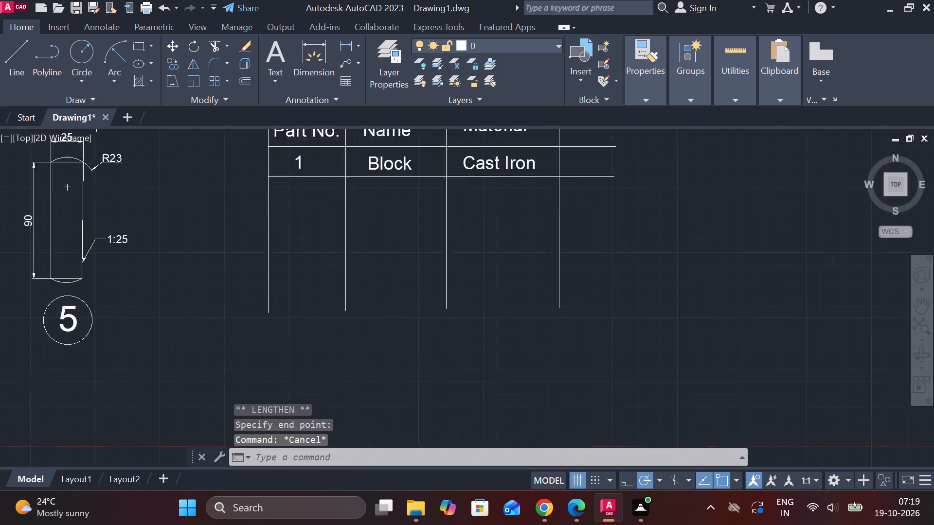
middle_click_drag(336, 248, 376, 308)
scroll(344, 257, "up", 2)
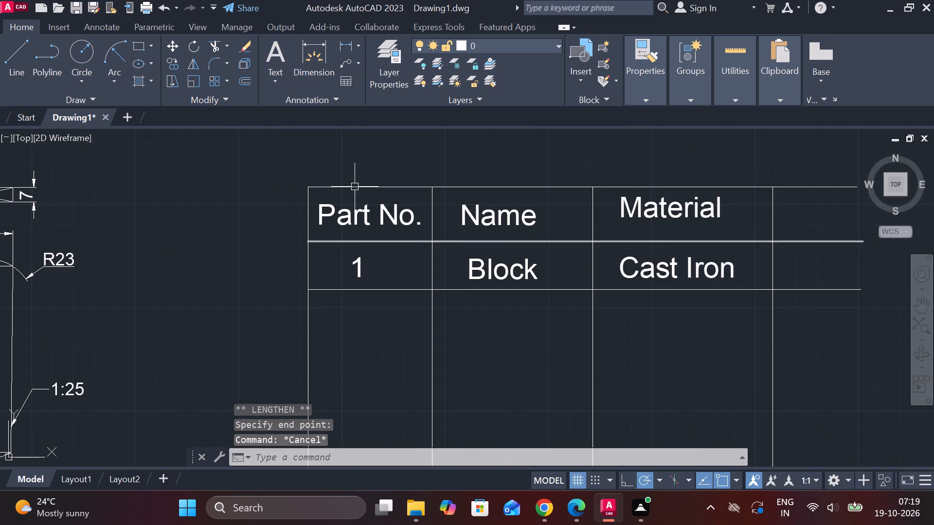
left_click(305, 41)
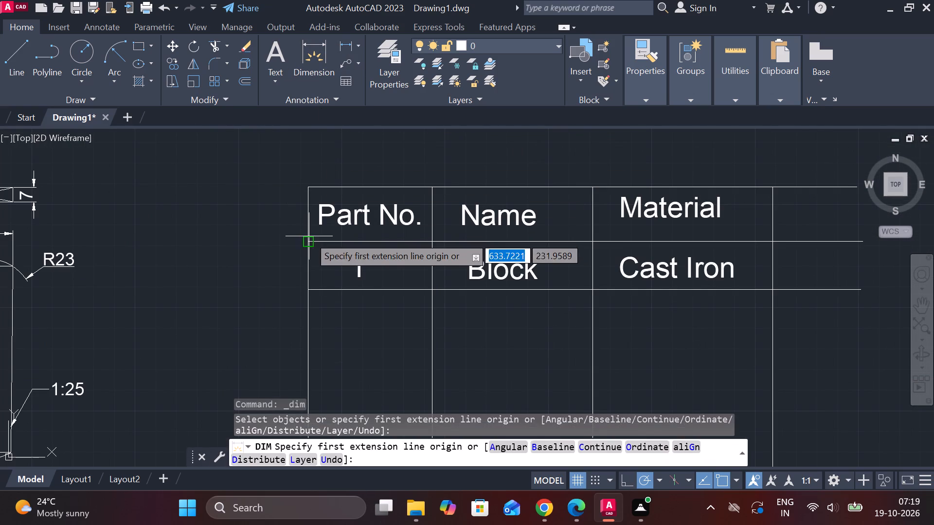
left_click(309, 236)
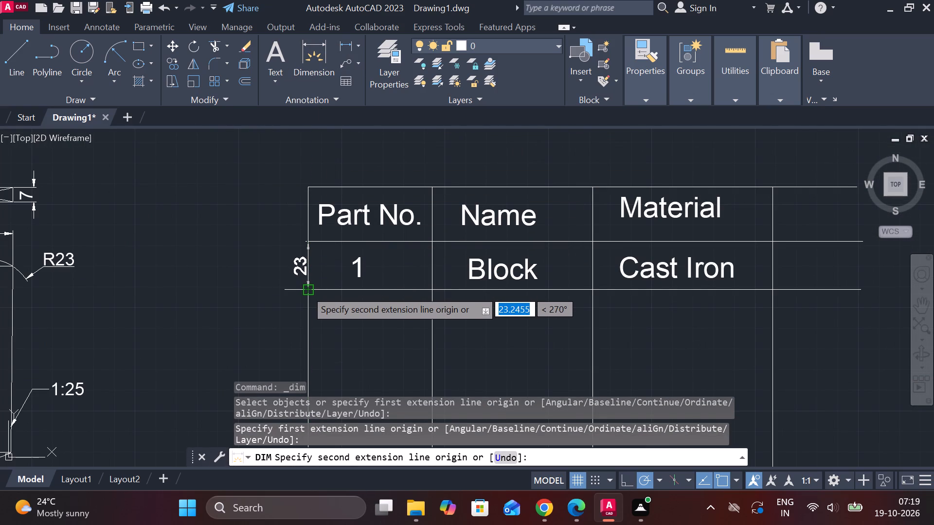
key("Escape")
Copy the row line beneath 1, Block and Cast Iron straight down at distances of 23, 46, 69 and 92.
left_click(320, 289)
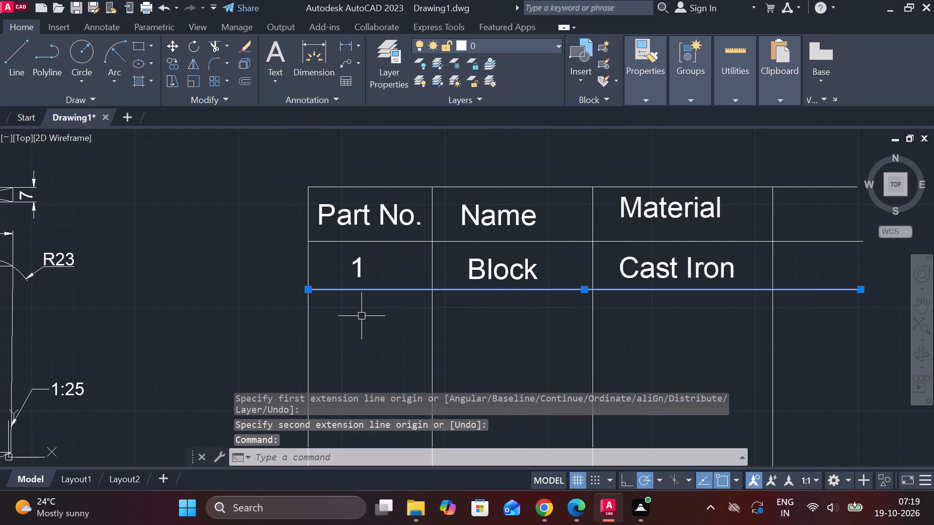
type("co")
key("Return")
middle_click_drag(361, 316, 356, 289)
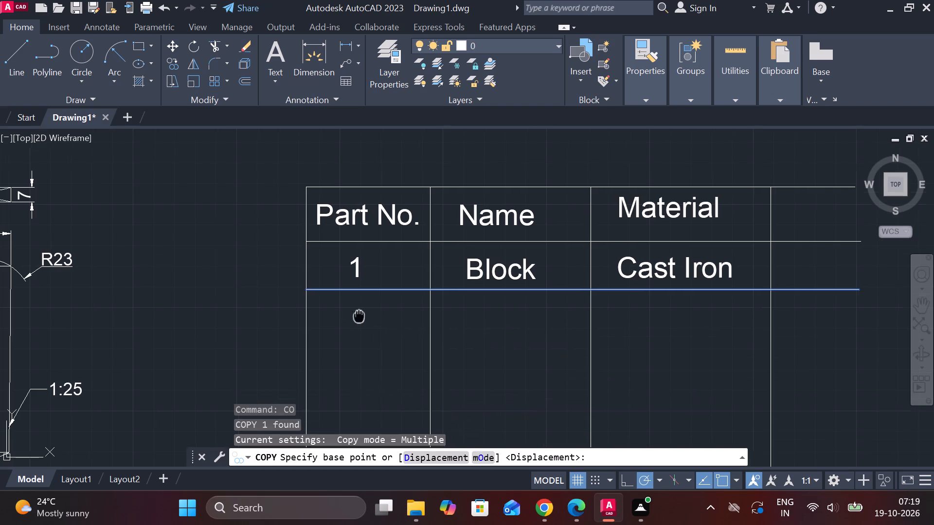
middle_click_drag(356, 289, 354, 230)
left_click(304, 205)
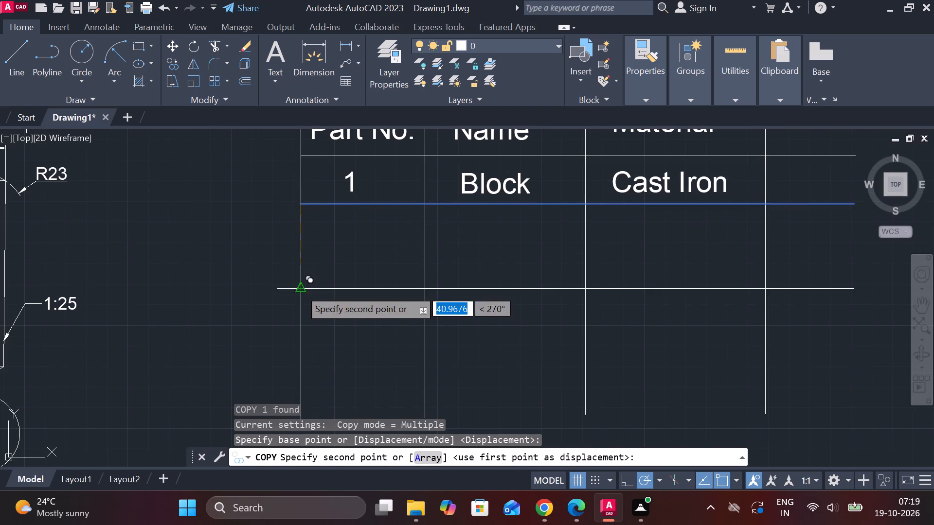
middle_click_drag(300, 289, 294, 156)
type("23")
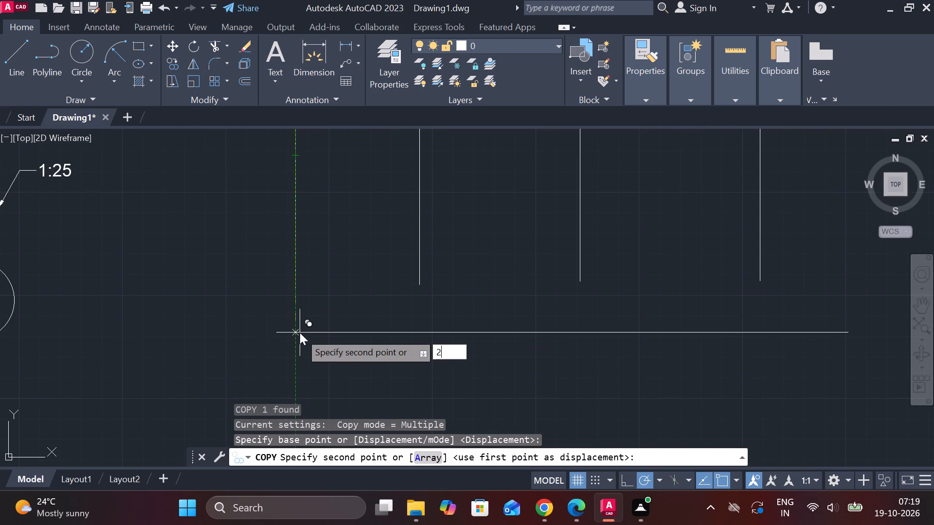
key("space")
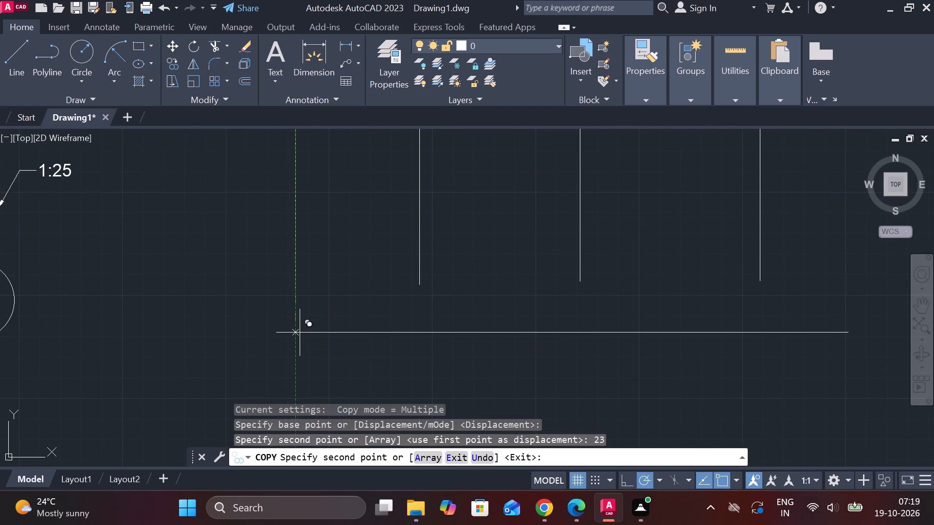
key("4")
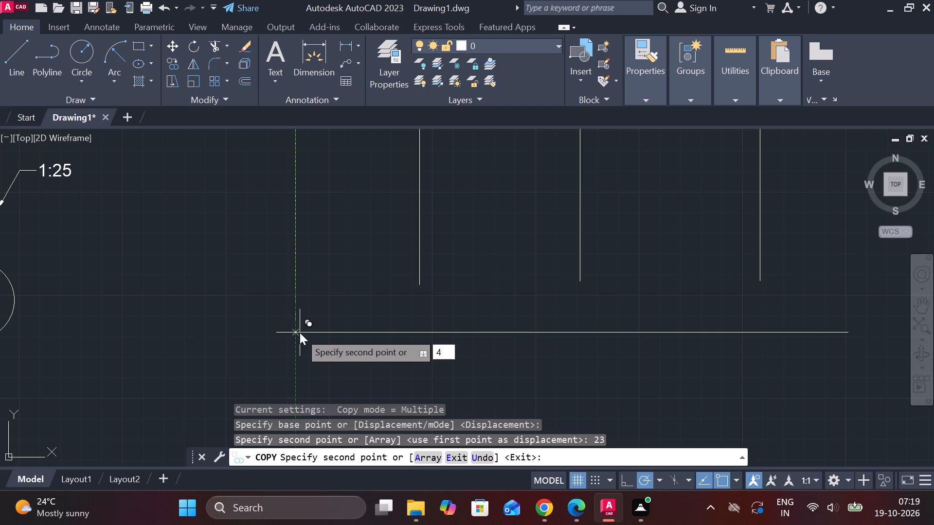
key("6")
key("space")
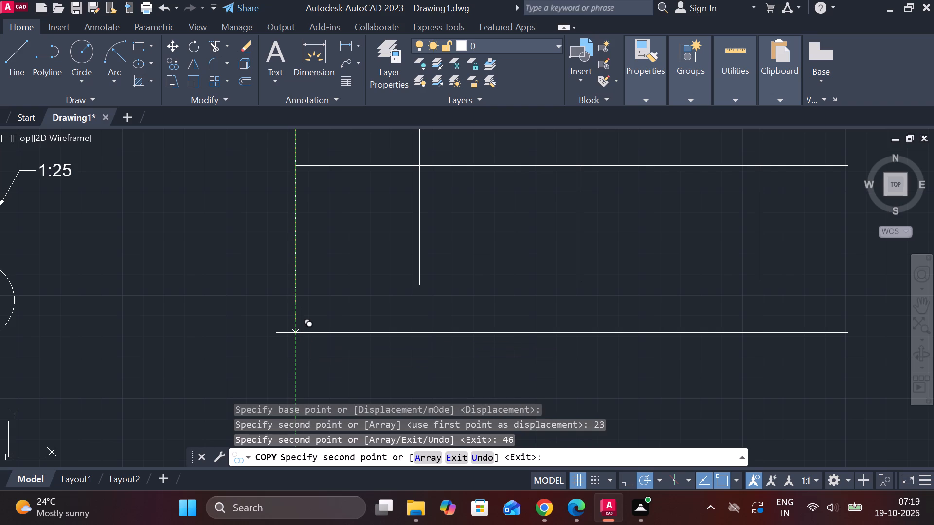
type("69")
key("Return")
scroll(300, 332, "down", 1)
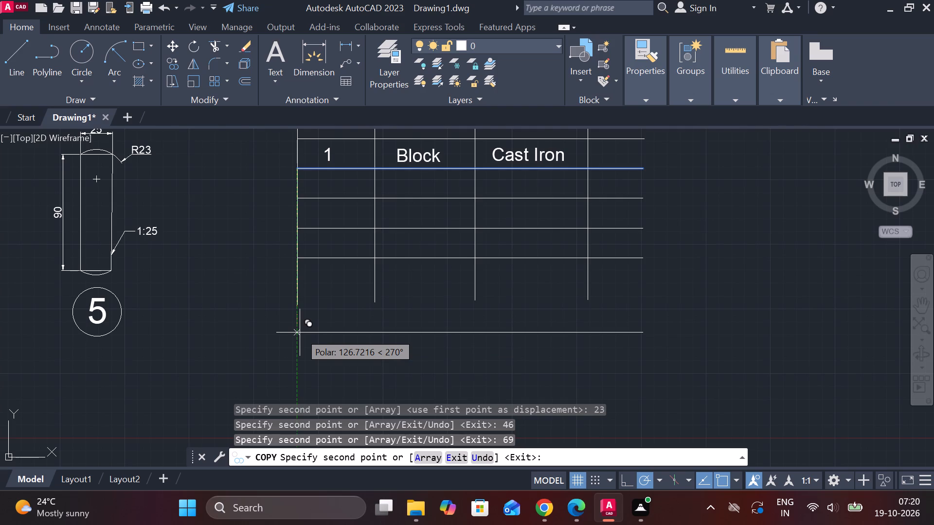
type("92")
key("space")
key("Escape")
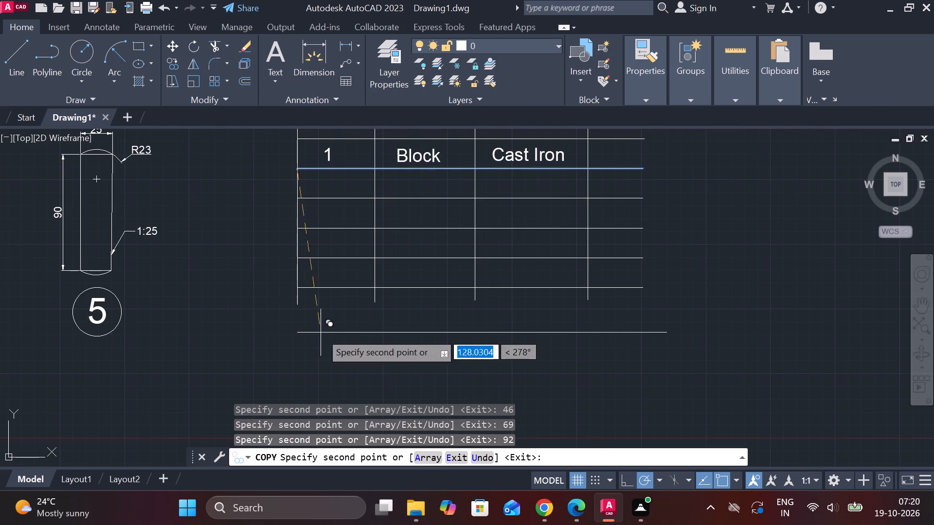
Trim the overhanging ends of all four vertical table lines below the lowest row line.
type("tr")
key("space")
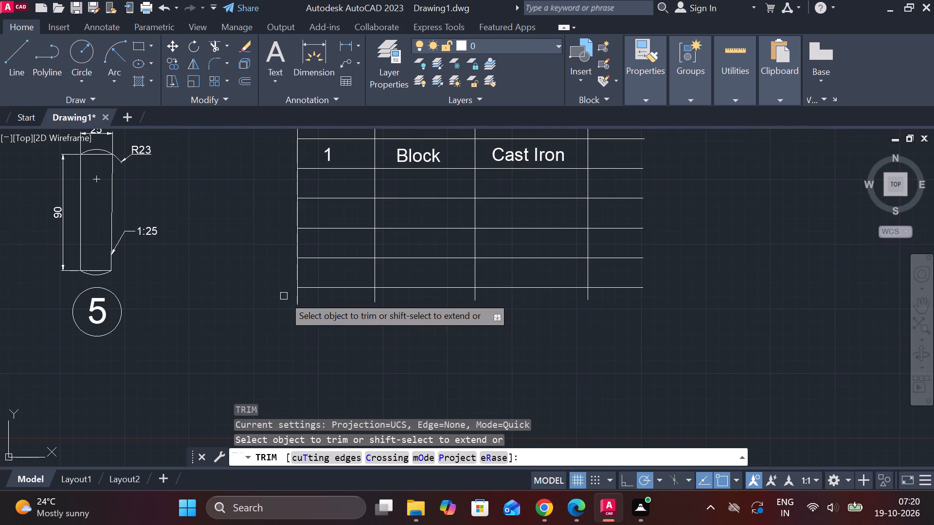
left_click(299, 298)
left_click(375, 297)
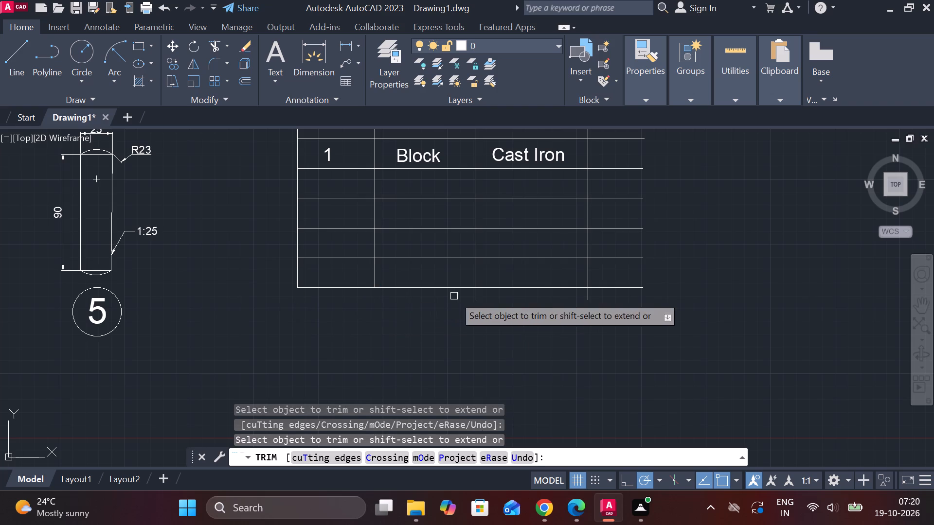
left_click(477, 296)
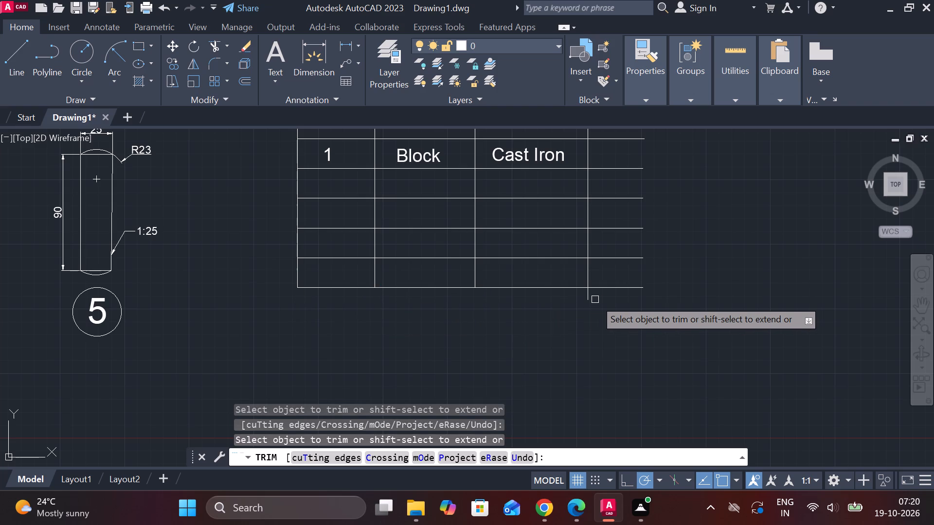
left_click(588, 297)
middle_click_drag(605, 340, 586, 365)
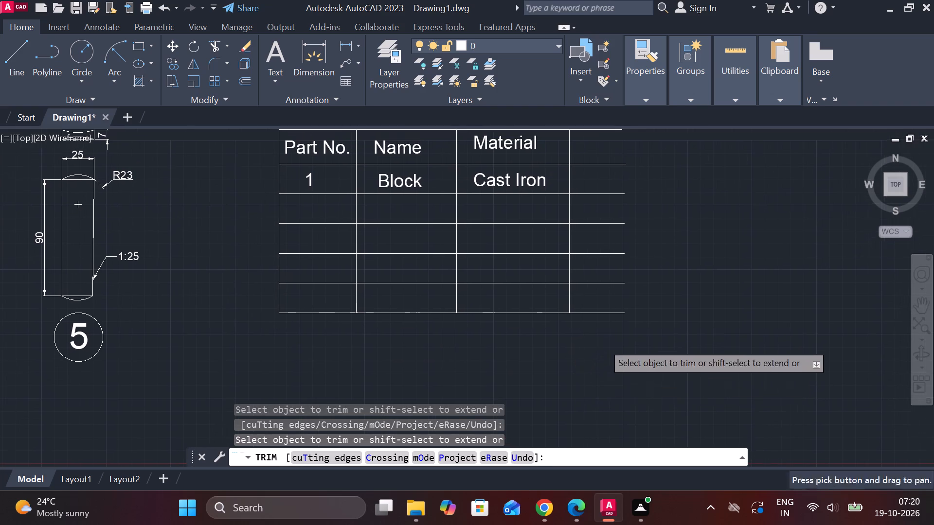
key("Escape")
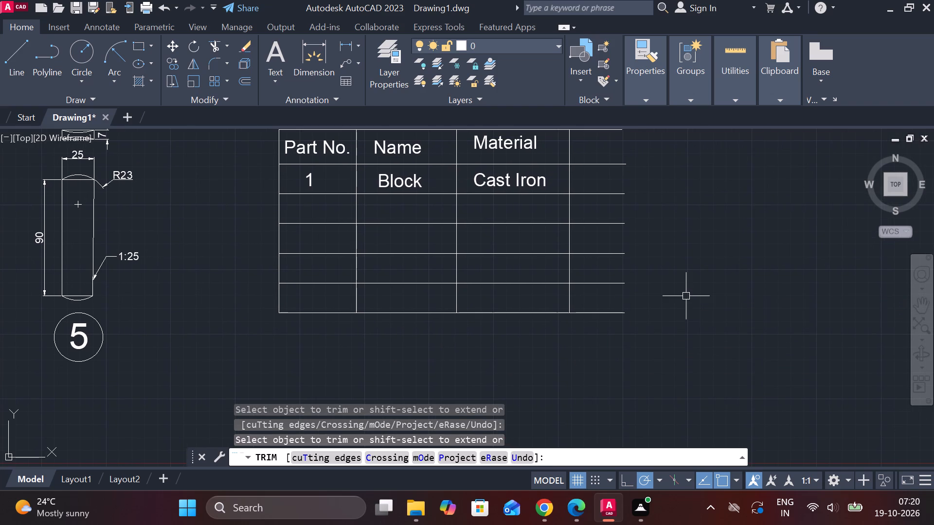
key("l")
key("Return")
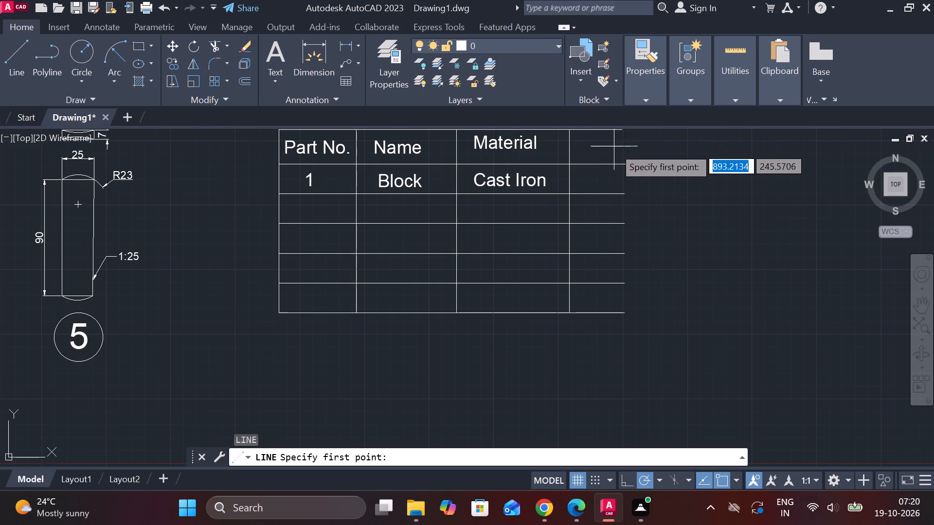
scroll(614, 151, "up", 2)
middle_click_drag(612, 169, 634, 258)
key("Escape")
Move the "Material" heading slightly down and to the right so it sits more centrally in its header cell.
left_click(372, 223)
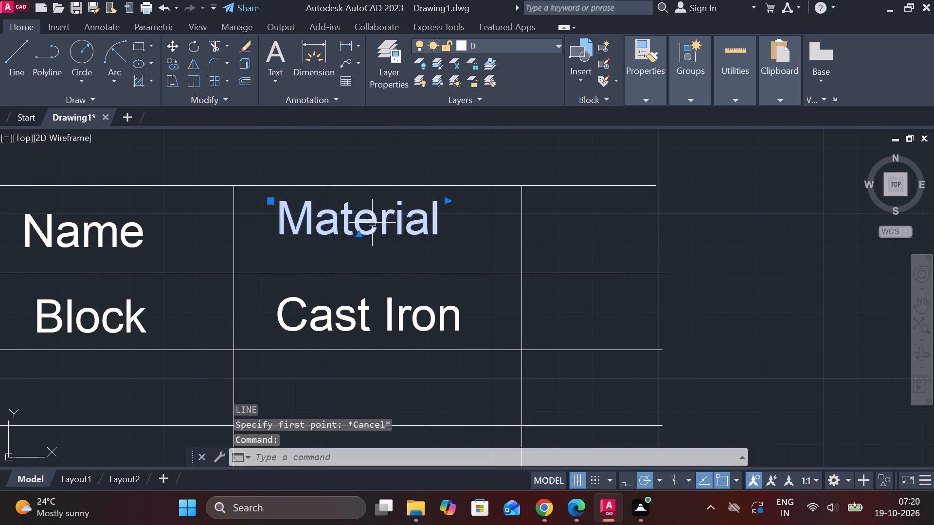
left_click(272, 202)
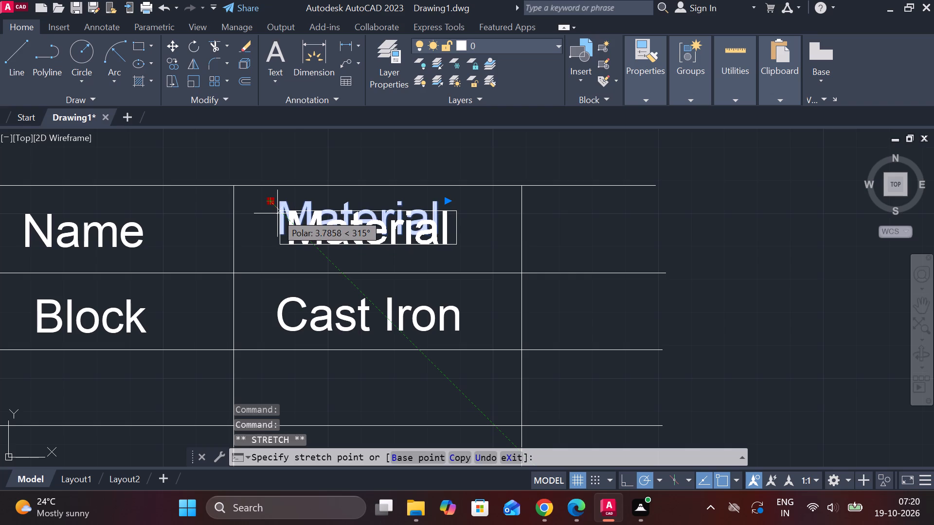
left_click(280, 214)
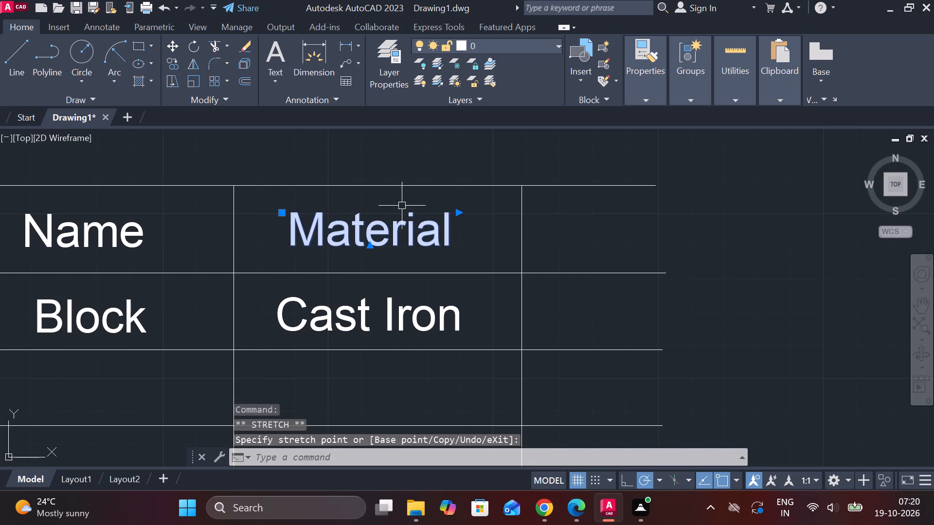
key("Escape")
Paste the copied "Part No." text into the header cell right of Material and change it to centred "Qty".
key("ctrl+v")
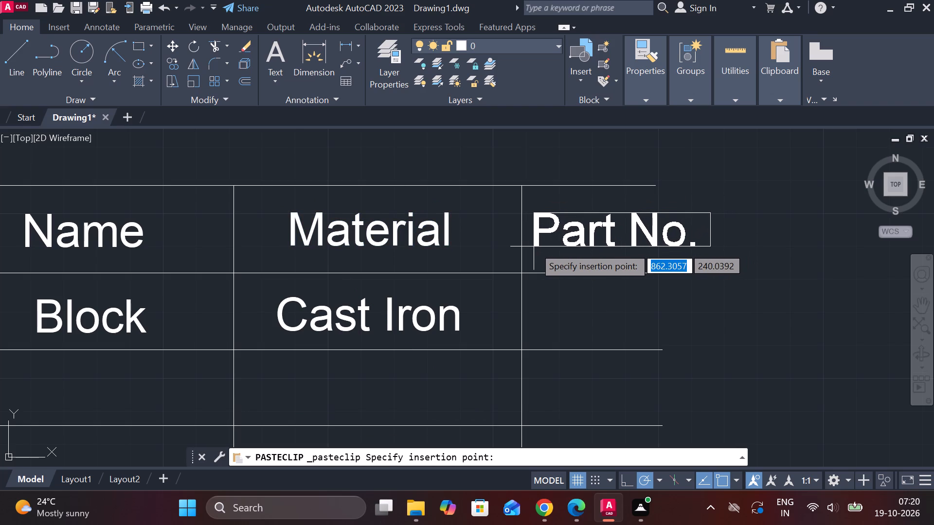
left_click(534, 246)
double_click(580, 240)
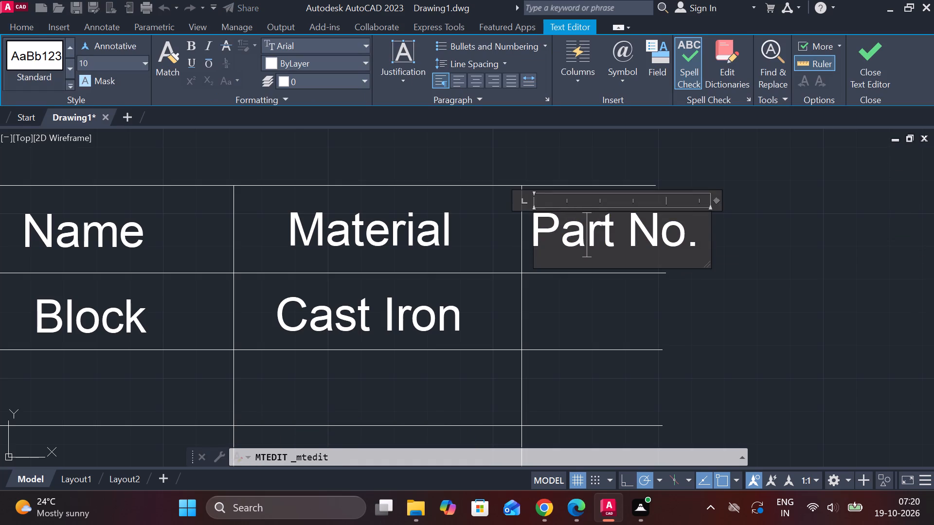
left_click(692, 236)
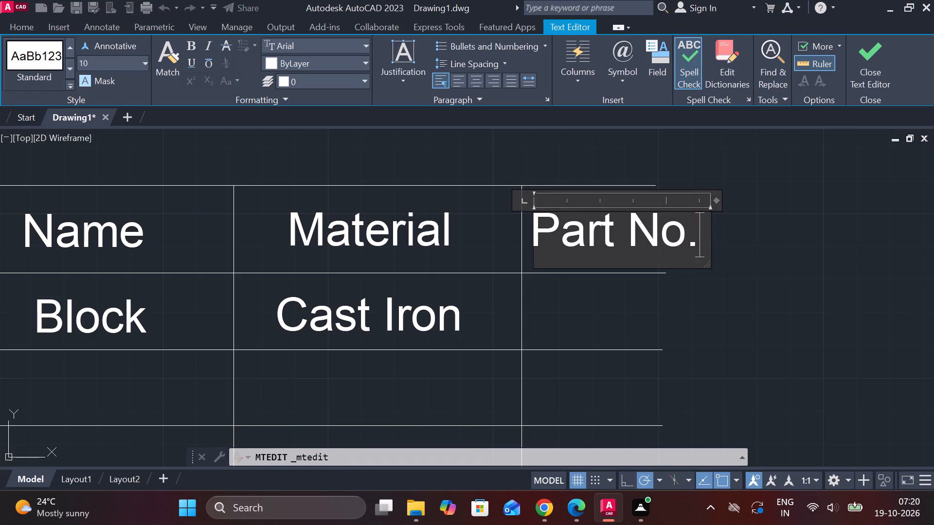
left_click(694, 239)
key("BackSpace")
key("BackSpace")
key("BackSpace")
key("BackSpace")
key("BackSpace")
key("BackSpace")
key("BackSpace")
key("BackSpace")
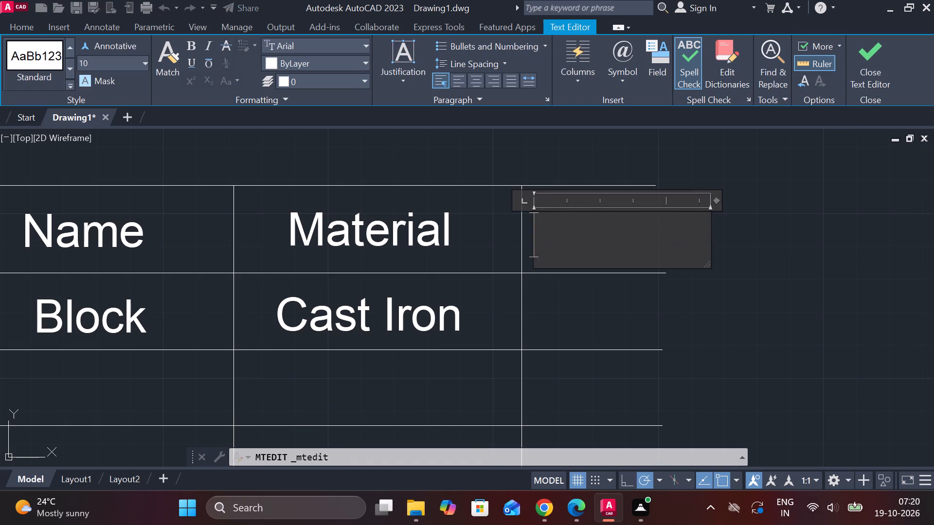
left_click(476, 74)
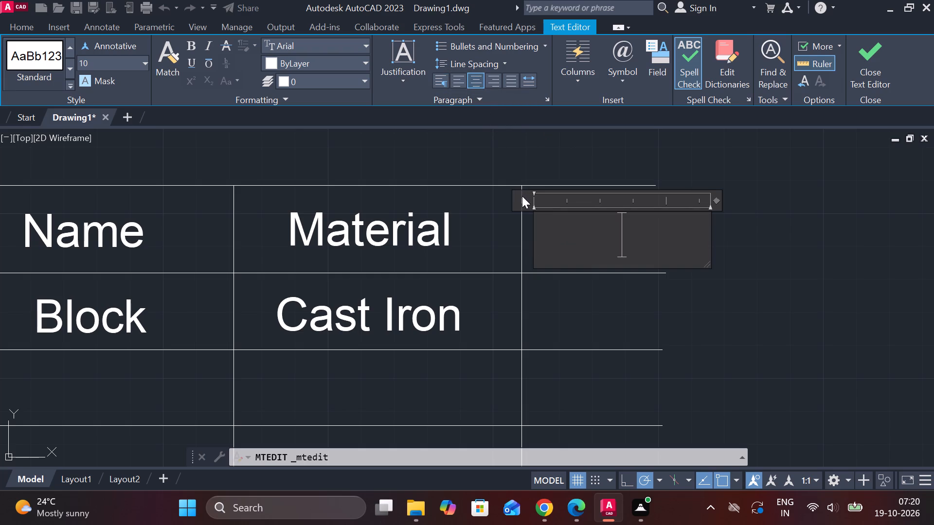
key("q")
type("ty")
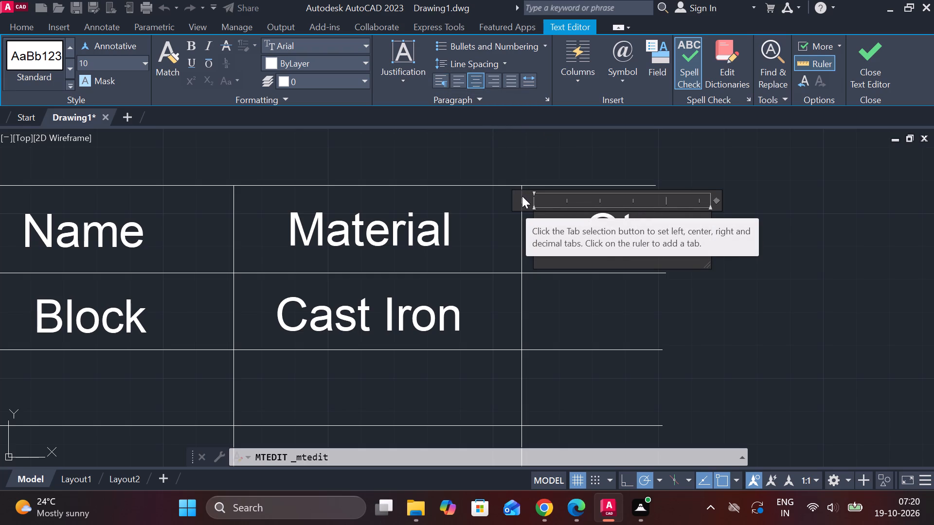
left_click(887, 48)
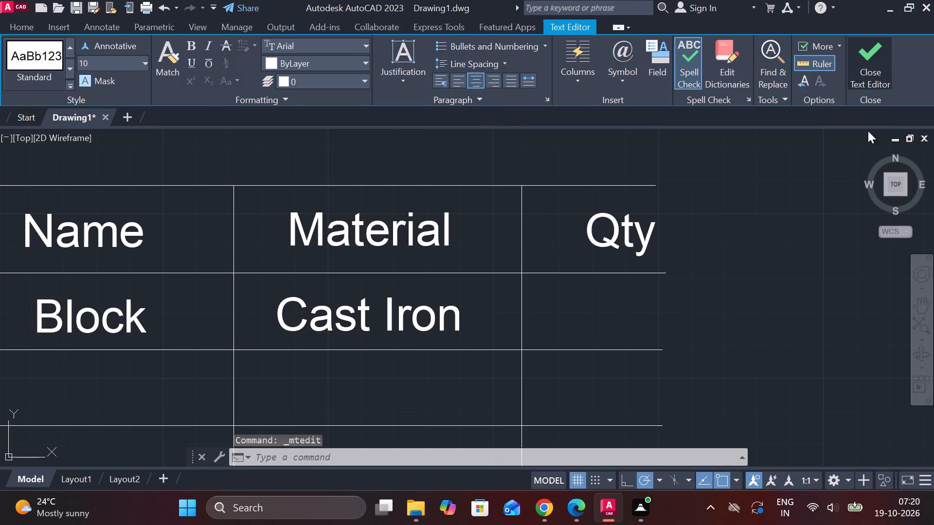
Draw a closing vertical line about 141.8 long from the top border's end beside Qty down to the lowest row line.
key("l")
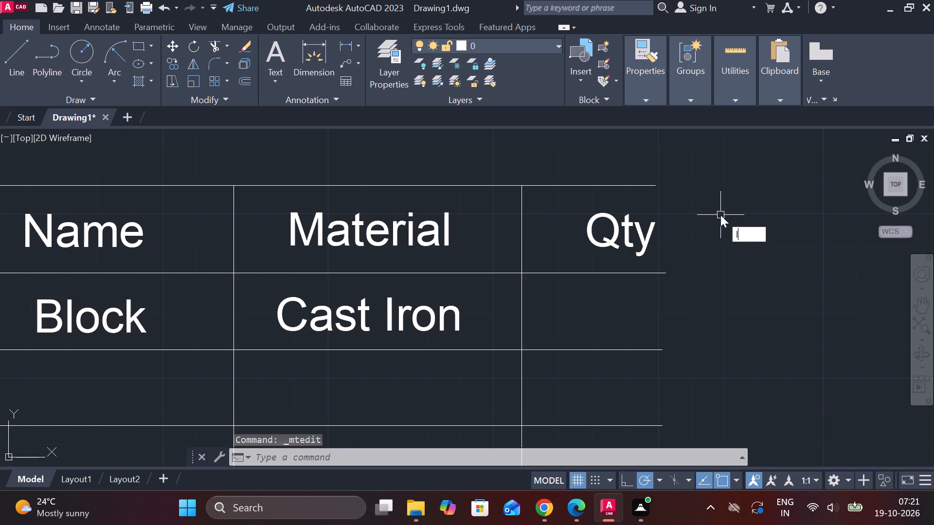
key("Return")
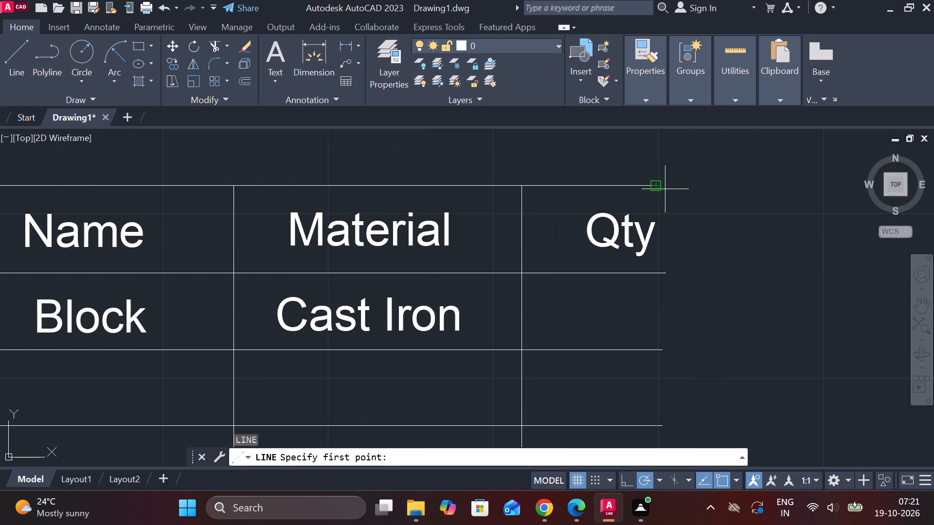
left_click(665, 189)
middle_click_drag(666, 357, 643, 345)
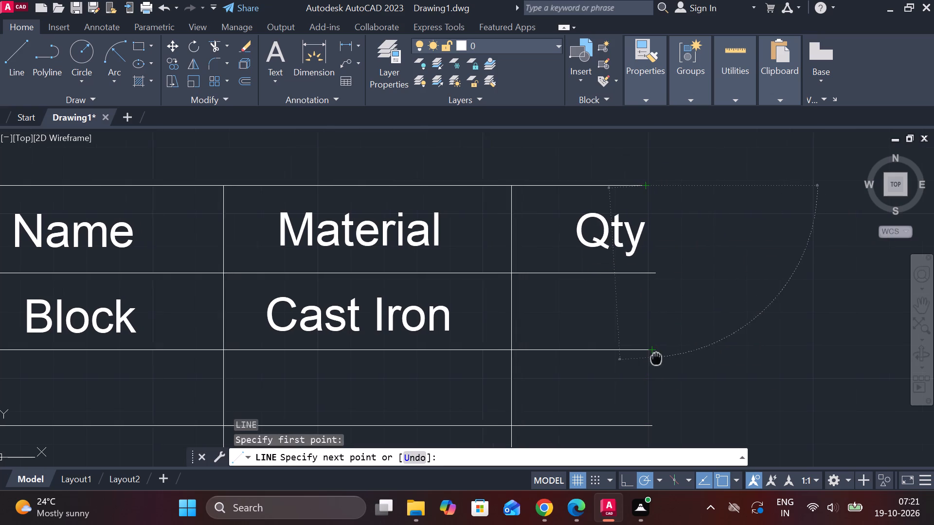
middle_click_drag(643, 345, 629, 208)
scroll(640, 313, "down", 1)
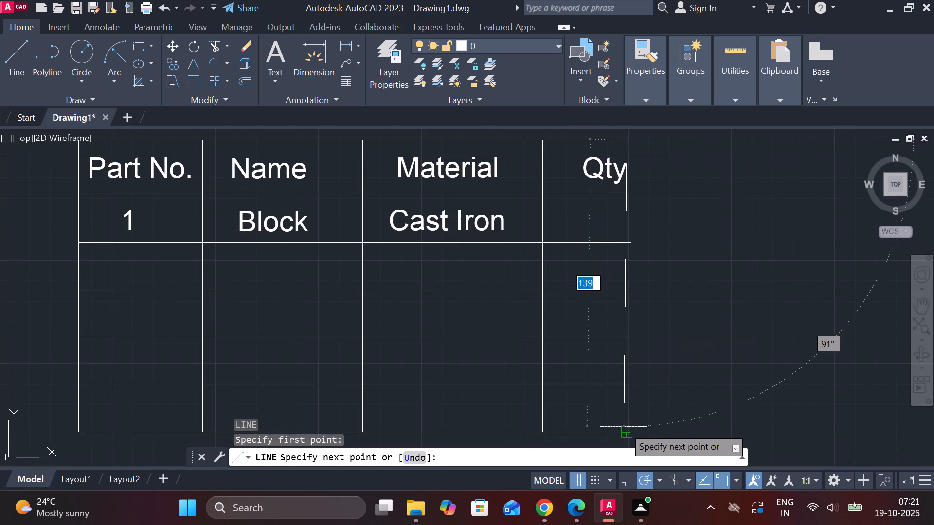
middle_click_drag(624, 427, 610, 343)
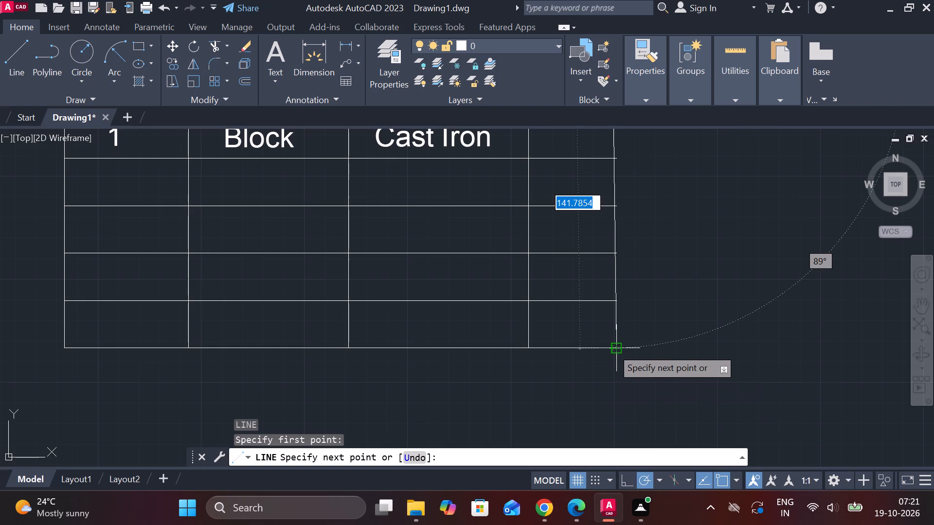
scroll(612, 348, "up", 1)
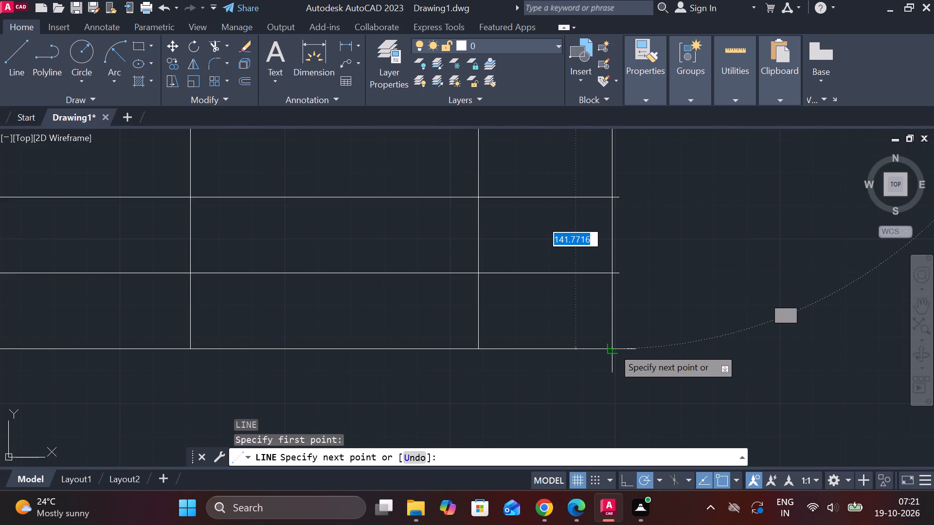
left_click(613, 348)
key("Escape")
Trim the row line ends that overhang the table's closing vertical line beside the Qty column.
type("tr")
key("space")
scroll(638, 327, "up", 2)
left_click(585, 382)
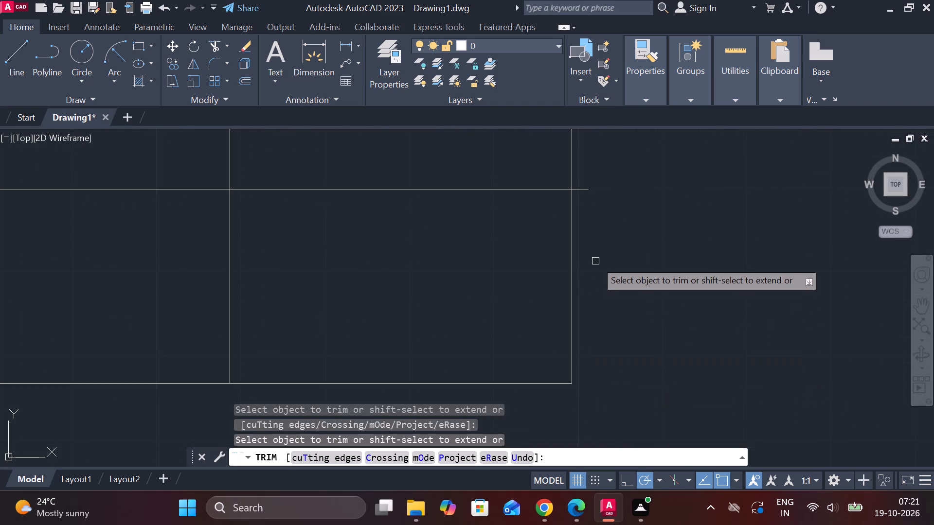
left_click(591, 192)
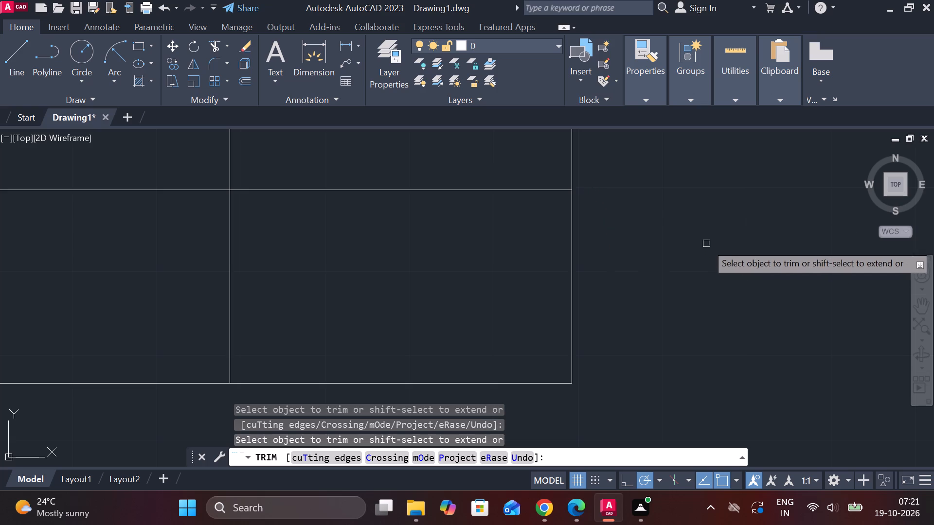
scroll(703, 242, "down", 2)
middle_click_drag(683, 208, 658, 391)
left_click(636, 327)
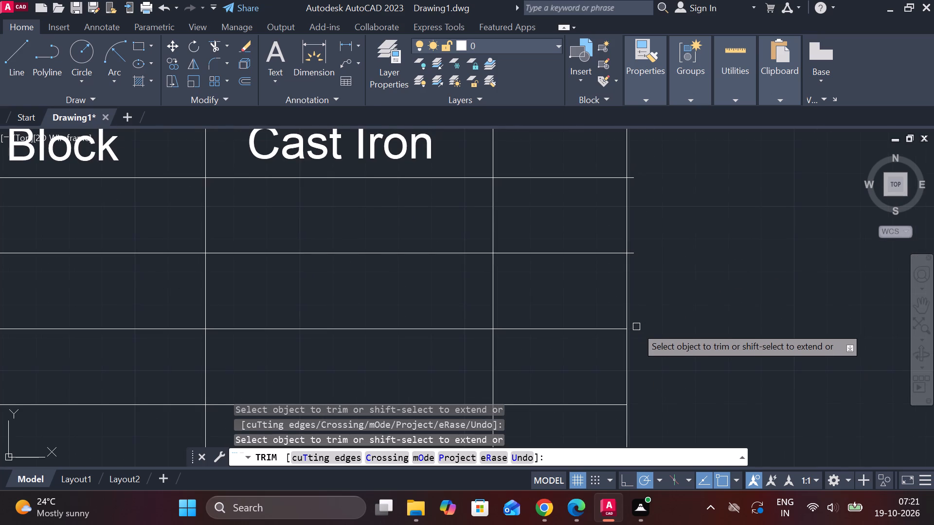
left_click(636, 258)
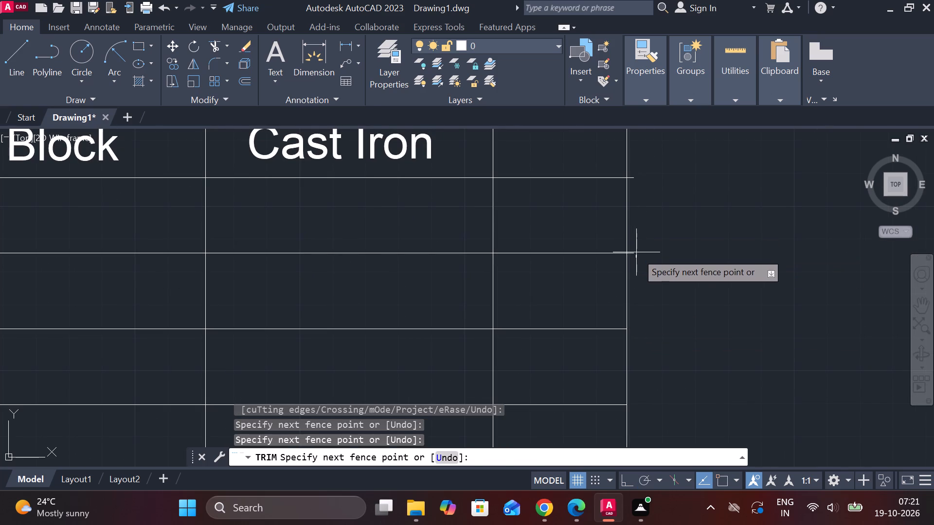
left_click(636, 252)
left_click(636, 252)
left_click(636, 180)
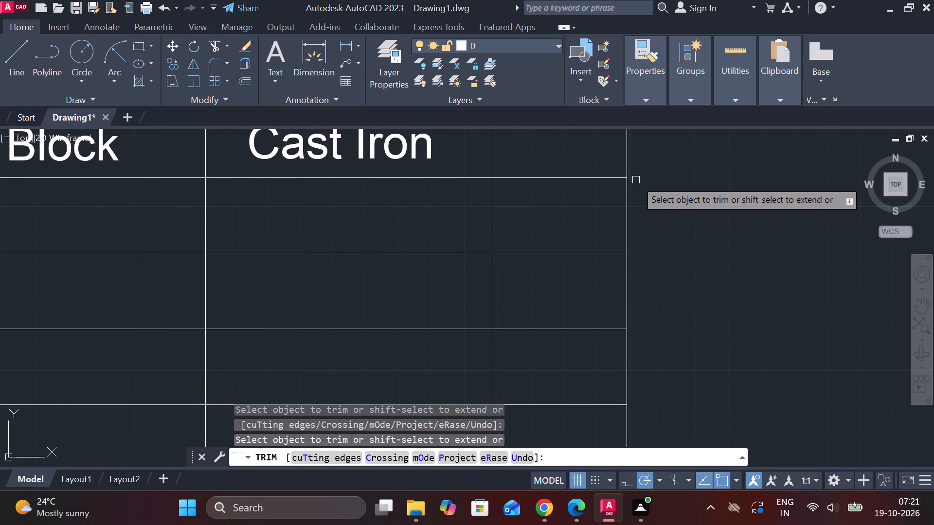
middle_click_drag(650, 228, 641, 404)
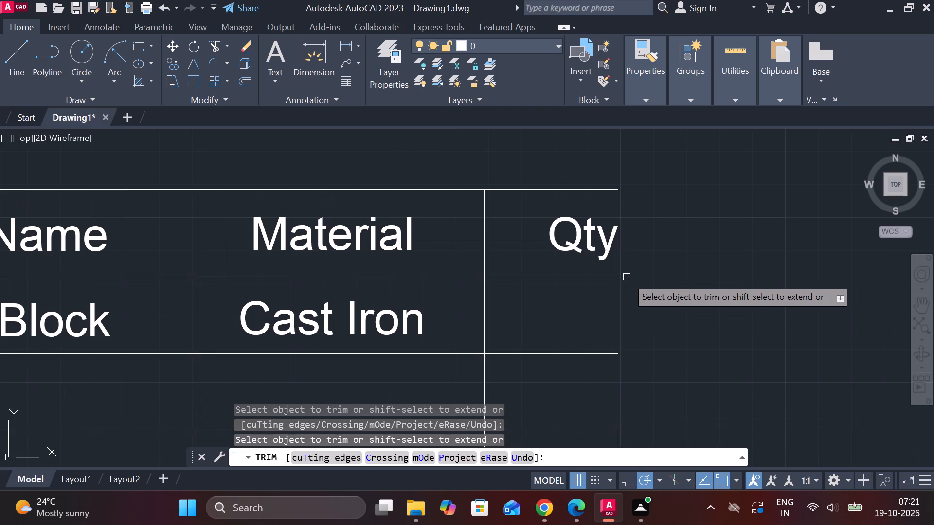
left_click(627, 277)
key("Escape")
Move the "Qty" heading about 9 units straight left so it sits centrally in its header cell.
left_click(593, 235)
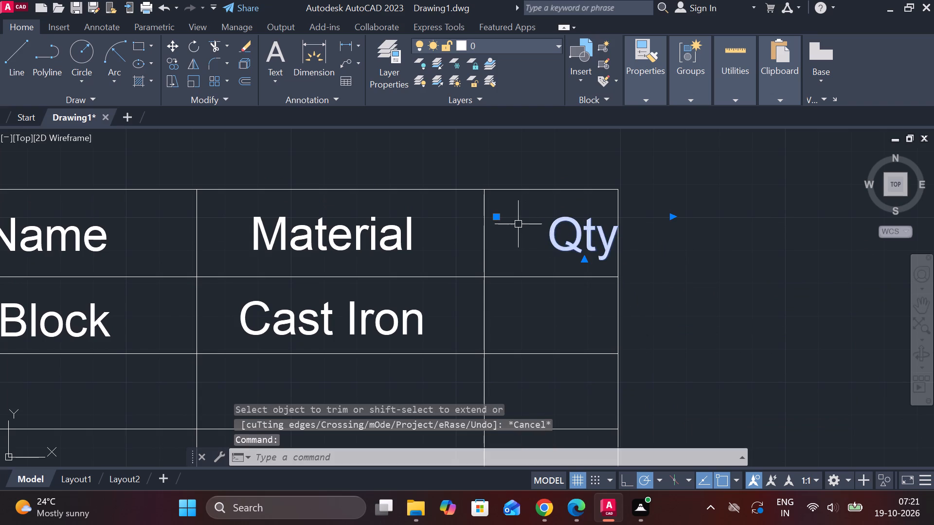
left_click(496, 217)
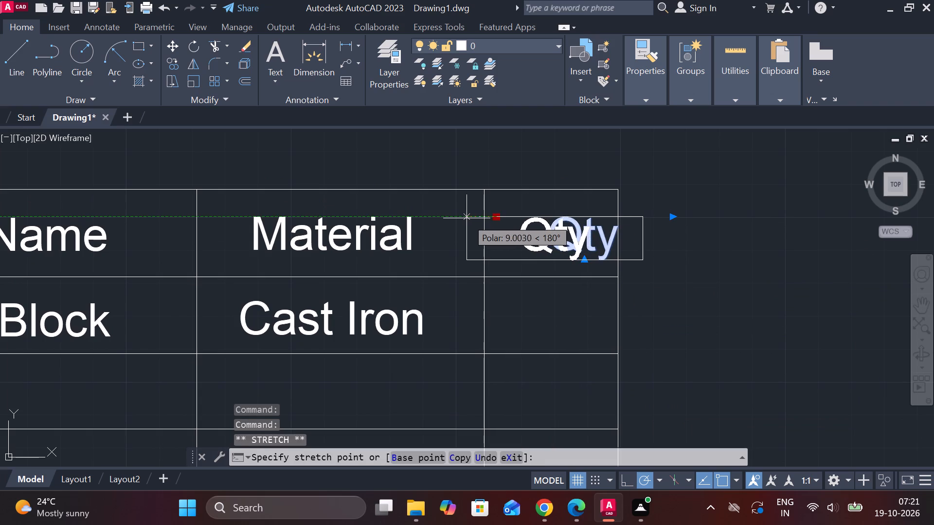
left_click(467, 218)
key("Escape")
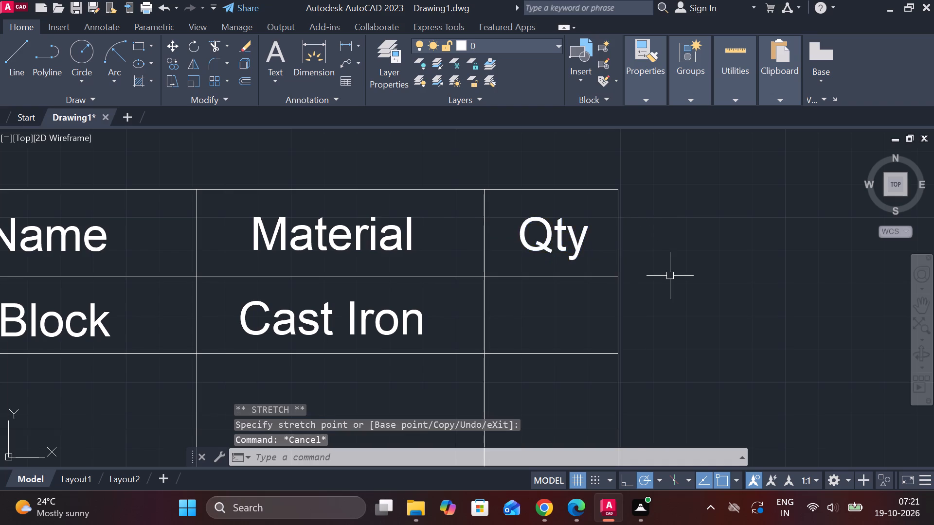
Copy the part number "1" into the Part No. cell below it and change the copy to "2".
scroll(670, 276, "down", 2)
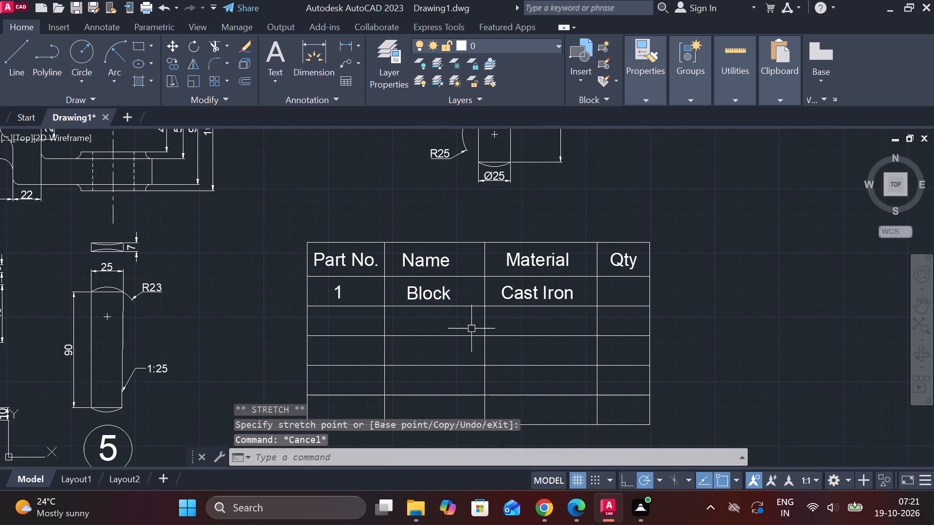
middle_click_drag(489, 331, 519, 307)
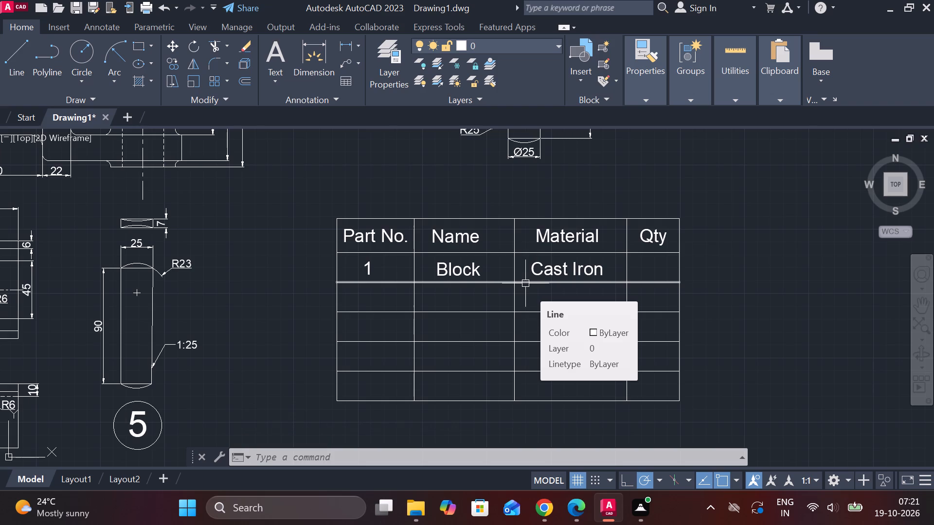
left_click(368, 269)
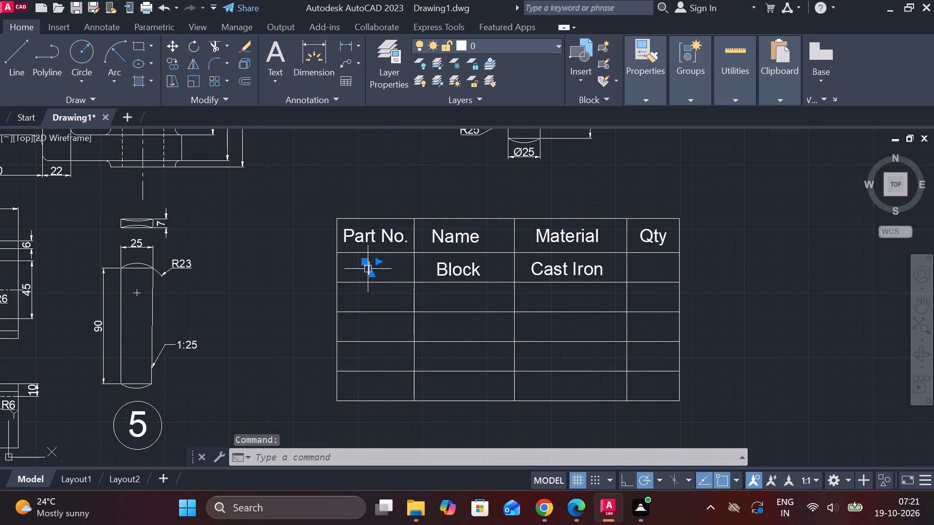
scroll(368, 269, "up", 2)
key("ctrl+c")
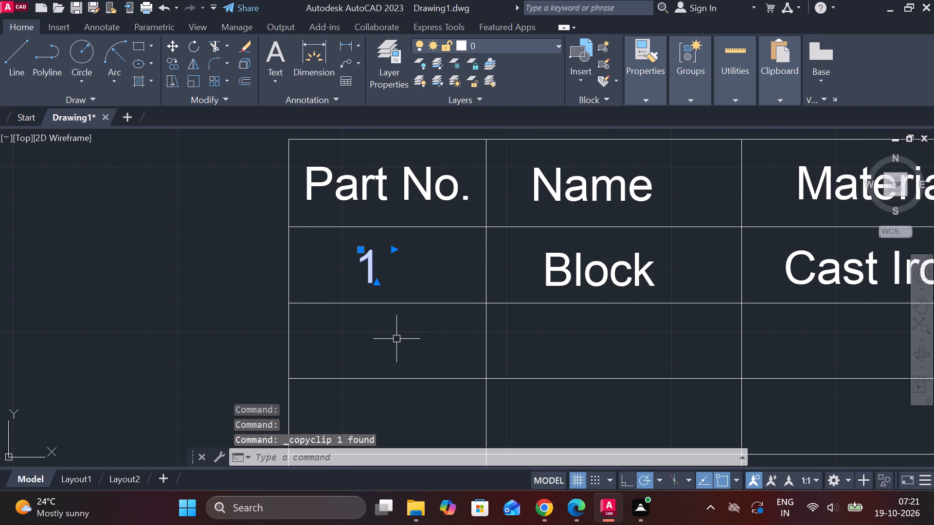
key("ctrl+v")
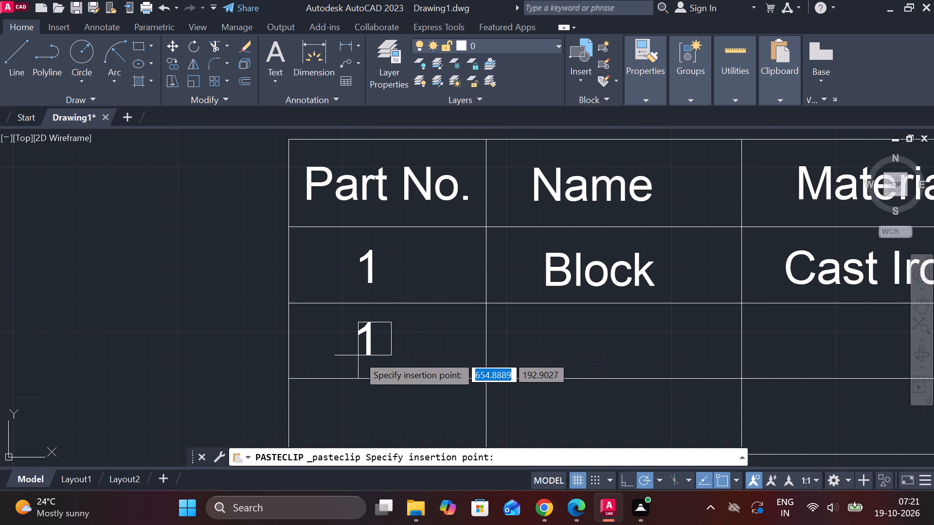
left_click(359, 360)
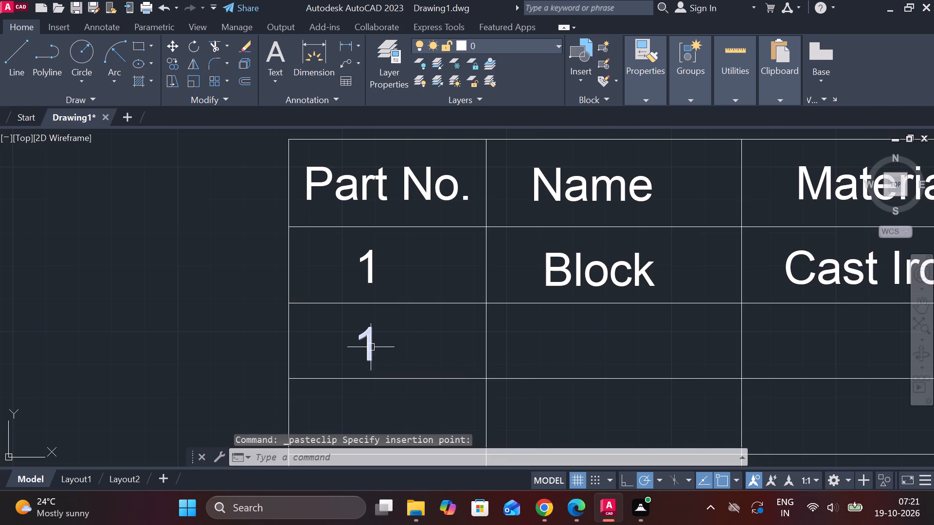
double_click(371, 347)
key("BackSpace")
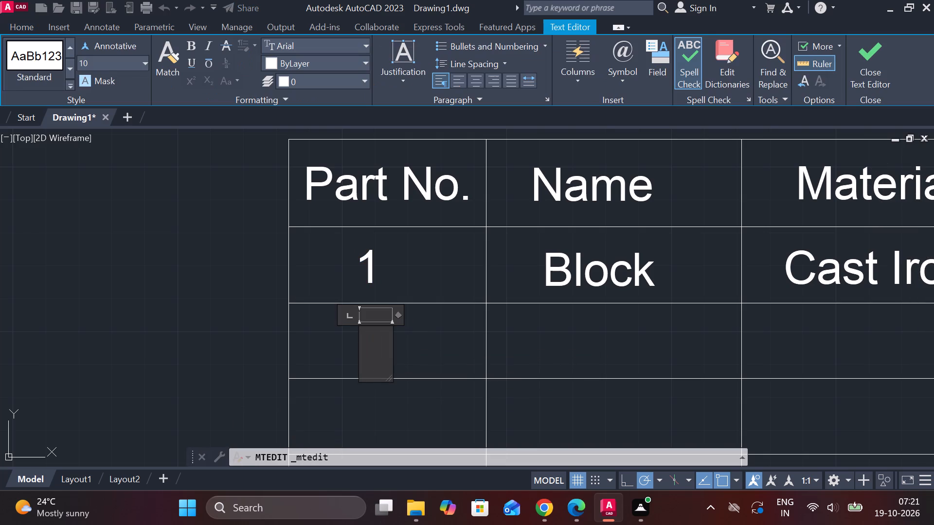
key("2")
left_click(862, 66)
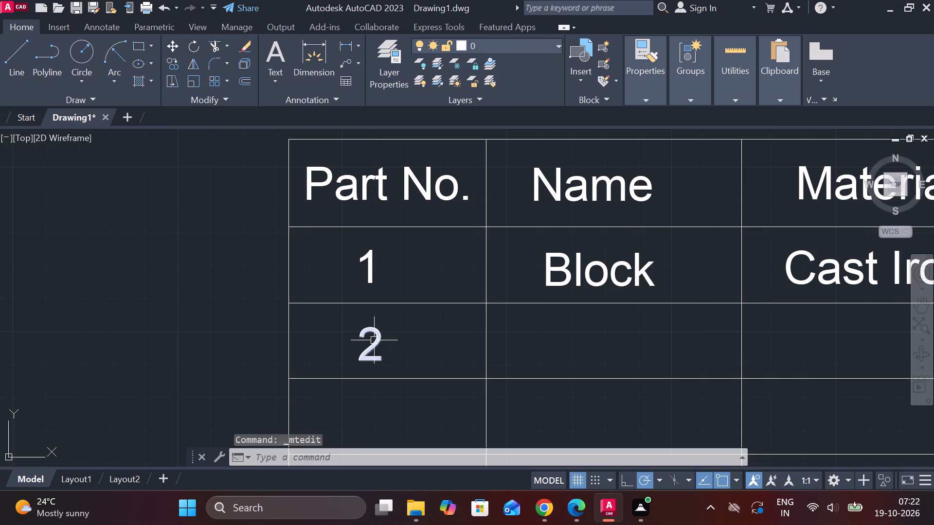
left_click(374, 340)
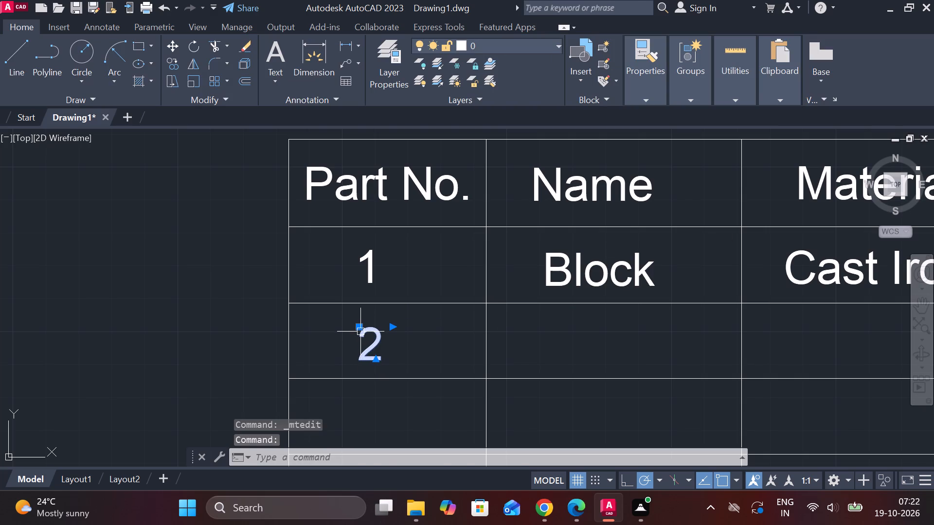
left_click(360, 327)
left_click(359, 318)
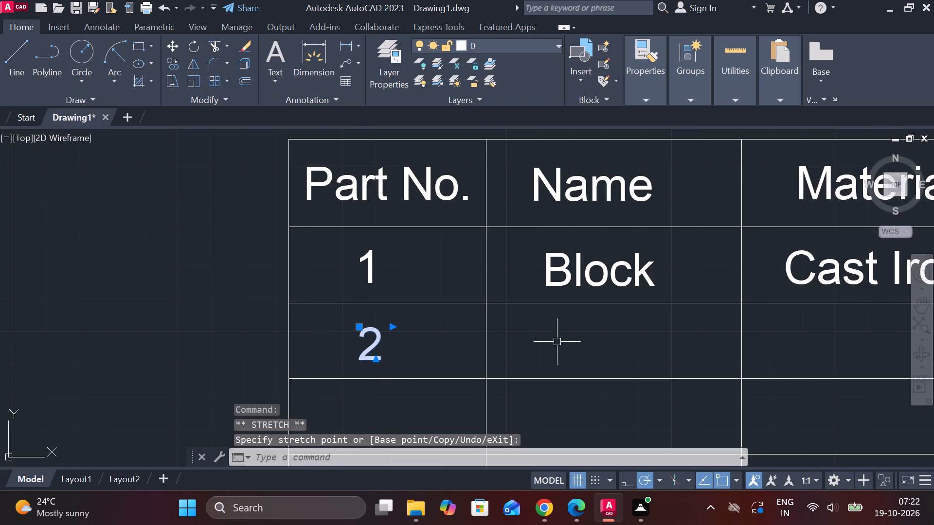
key("Escape")
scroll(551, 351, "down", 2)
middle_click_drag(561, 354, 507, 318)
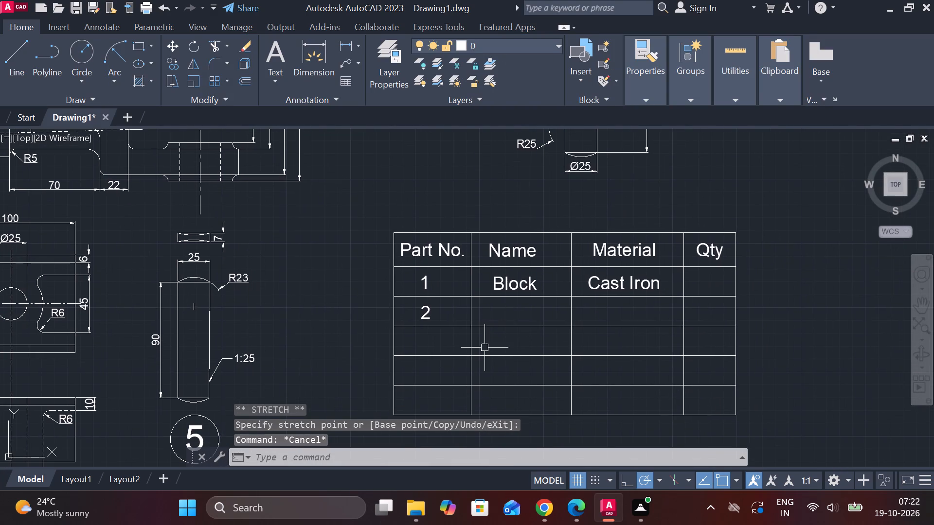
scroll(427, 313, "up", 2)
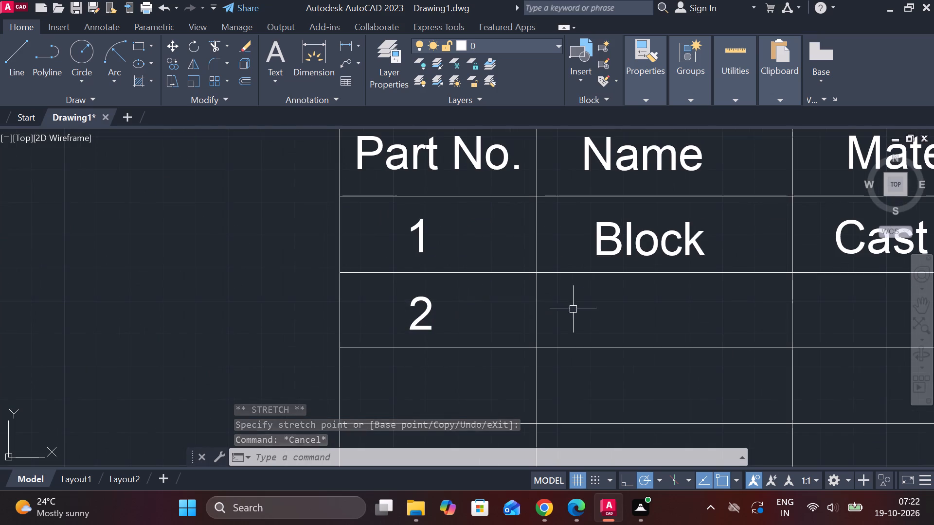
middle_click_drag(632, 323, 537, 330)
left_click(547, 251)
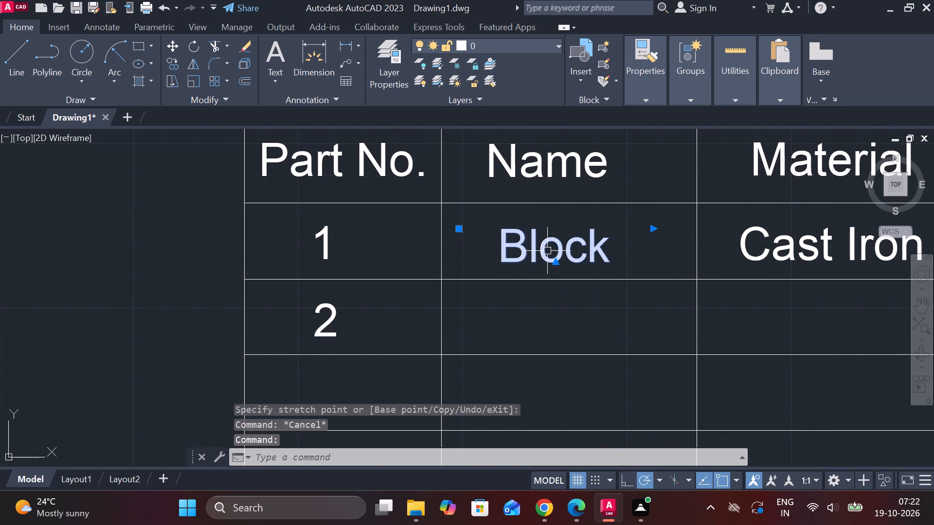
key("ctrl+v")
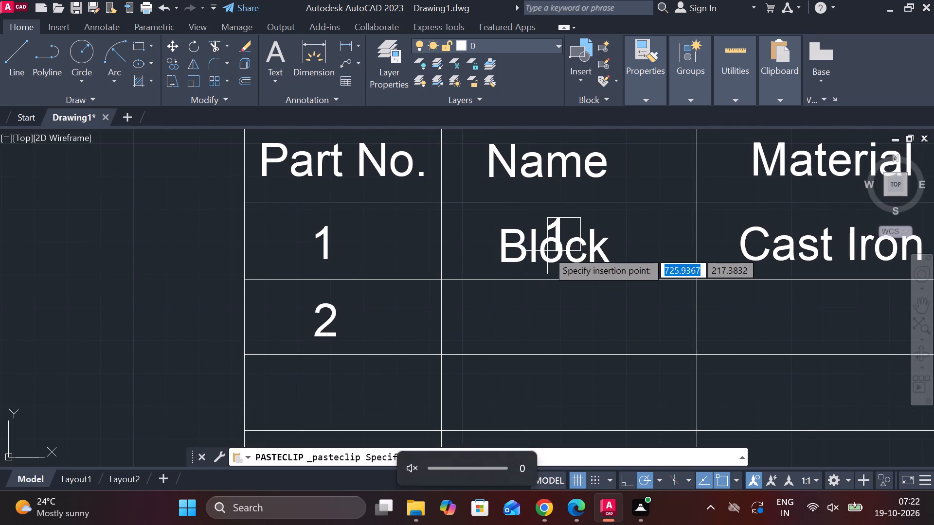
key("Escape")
Copy "Block" into the Name cell of part 2 and change the copy to "Piston rod", widened to fit on one line.
left_click(558, 245)
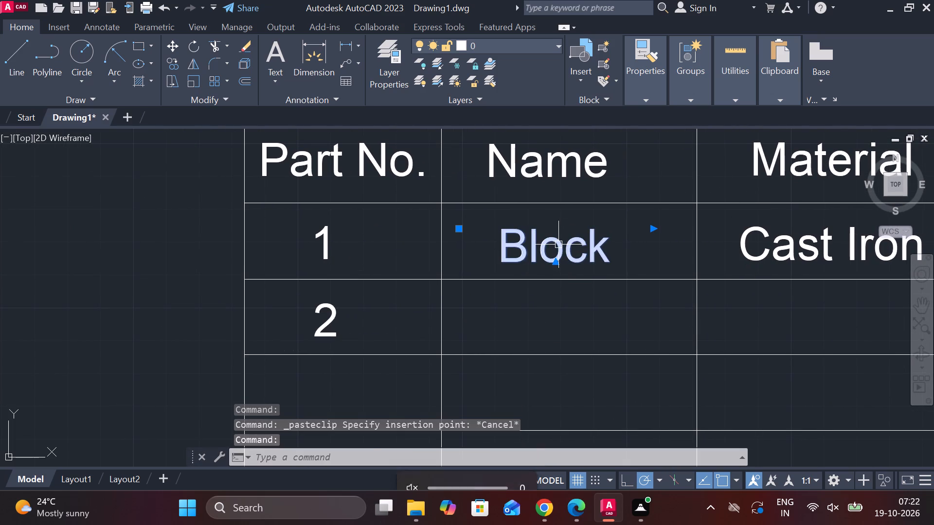
key("ctrl+c")
key("ctrl+v")
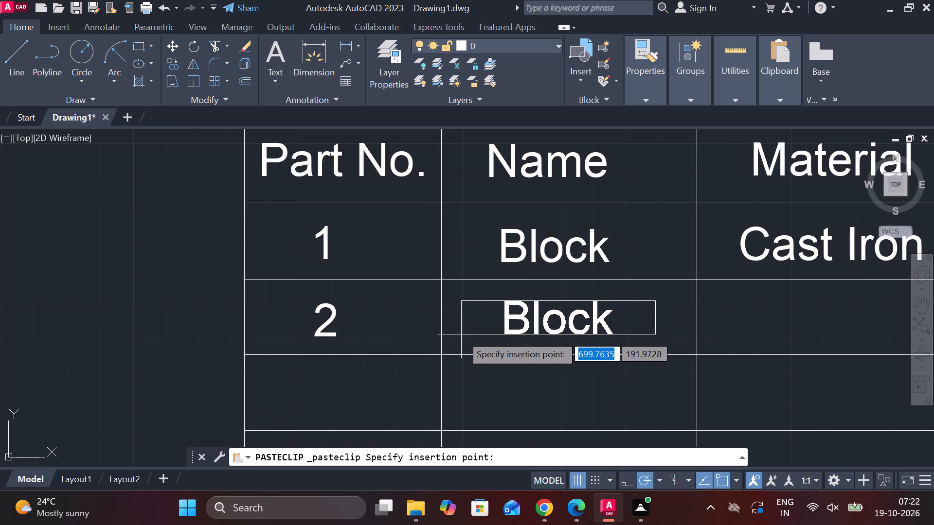
left_click(461, 334)
double_click(518, 322)
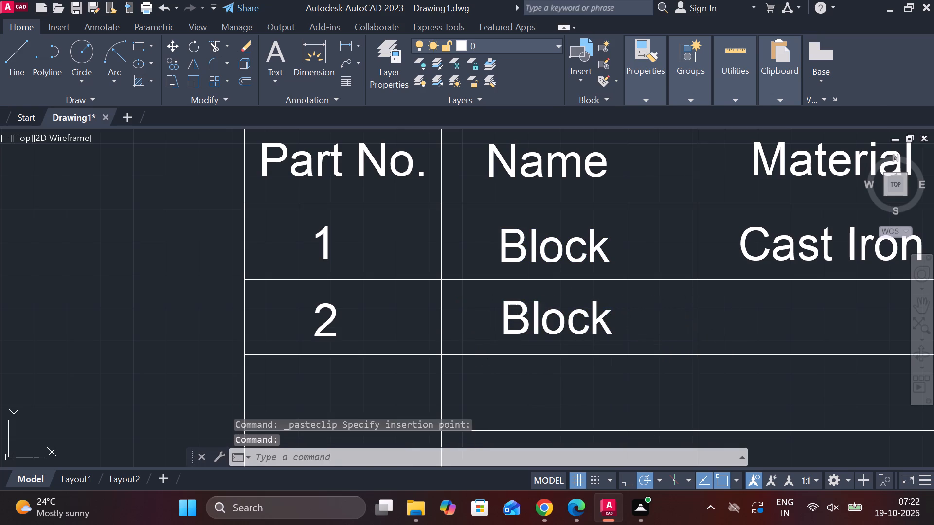
left_click(623, 330)
key("BackSpace")
key("BackSpace")
key("BackSpace")
key("BackSpace")
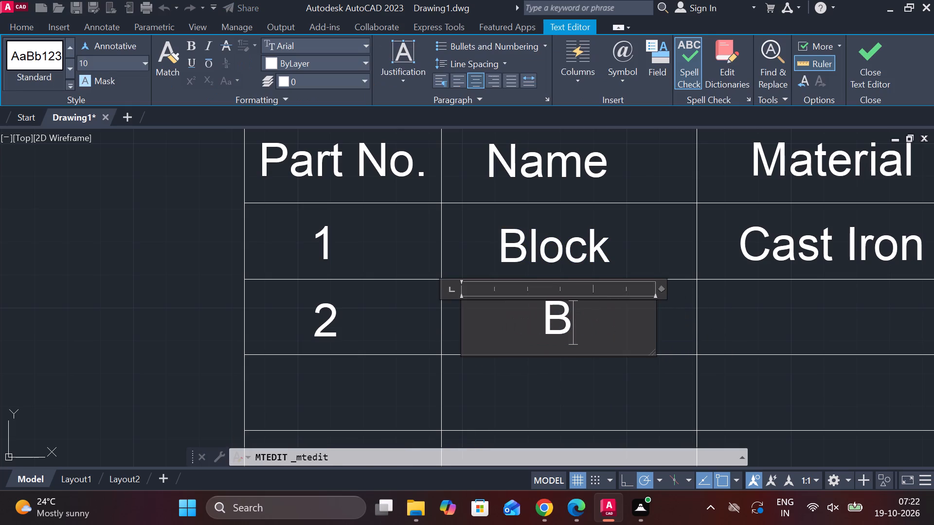
key("BackSpace")
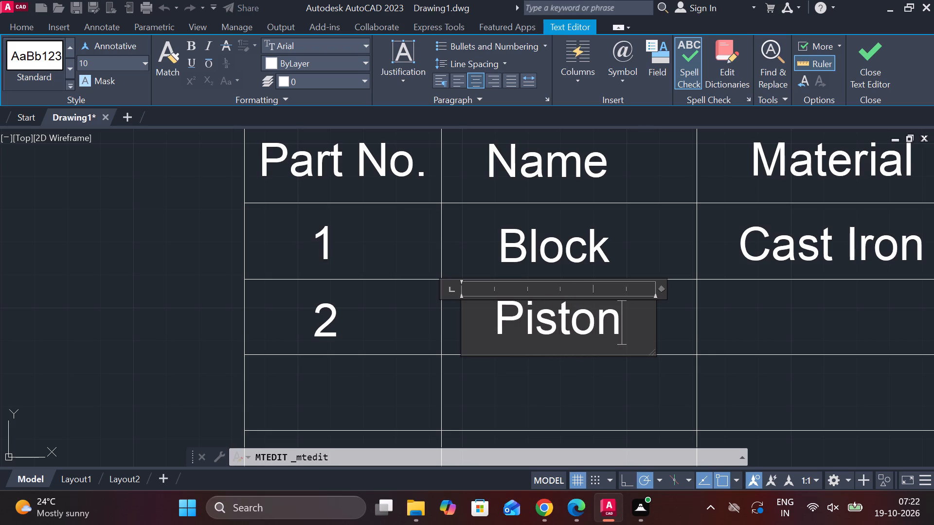
key("space")
type("rod")
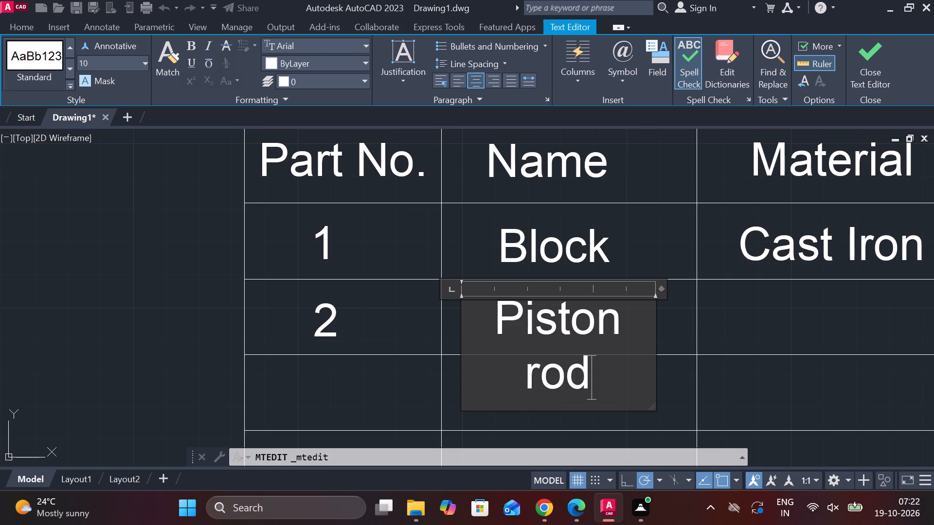
left_click_drag(653, 332, 676, 333)
left_click(857, 72)
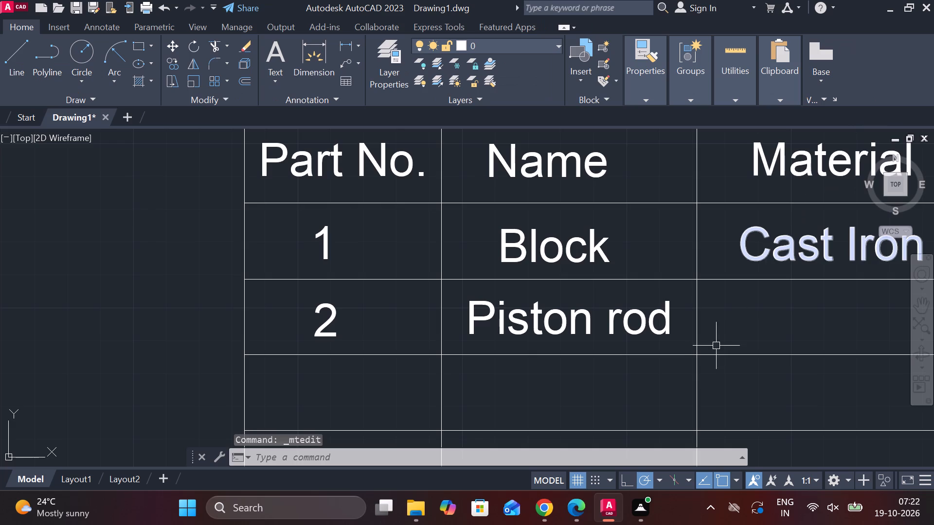
Copy "Cast Iron" straight down into each of the four Material cells below it.
middle_click_drag(713, 348, 478, 324)
left_click(570, 229)
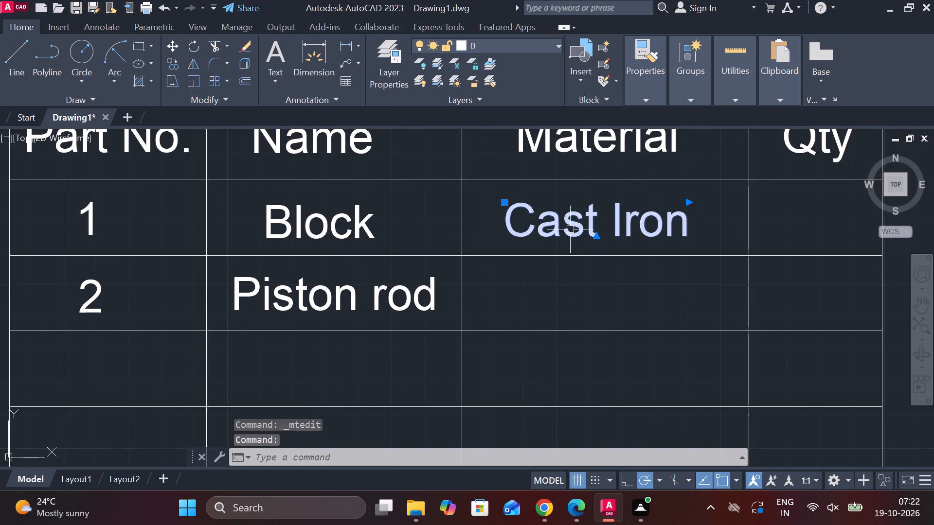
type("co")
key("Return")
left_click(501, 204)
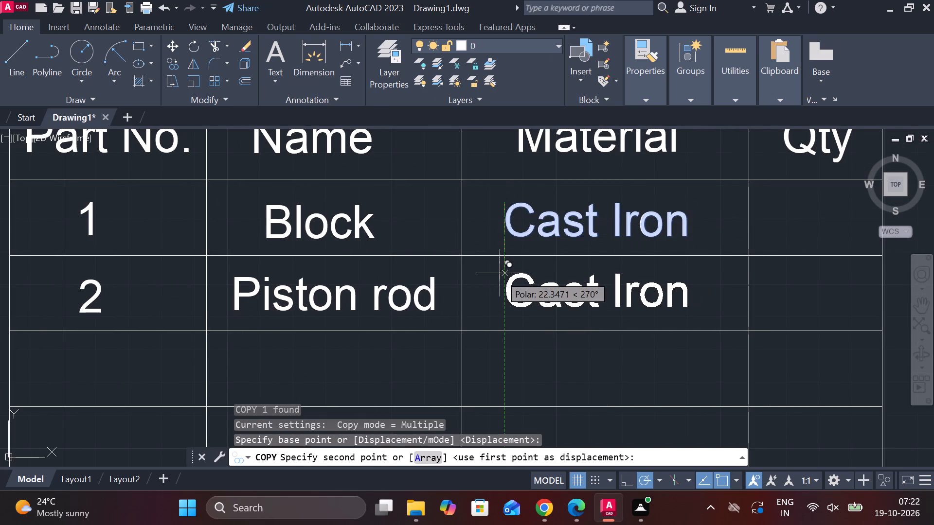
left_click(499, 271)
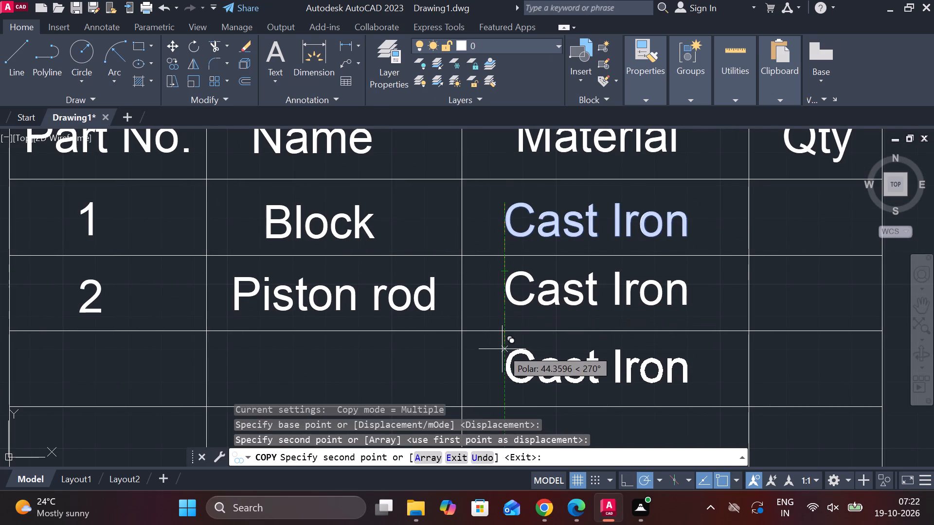
left_click(502, 349)
middle_click_drag(503, 350, 496, 231)
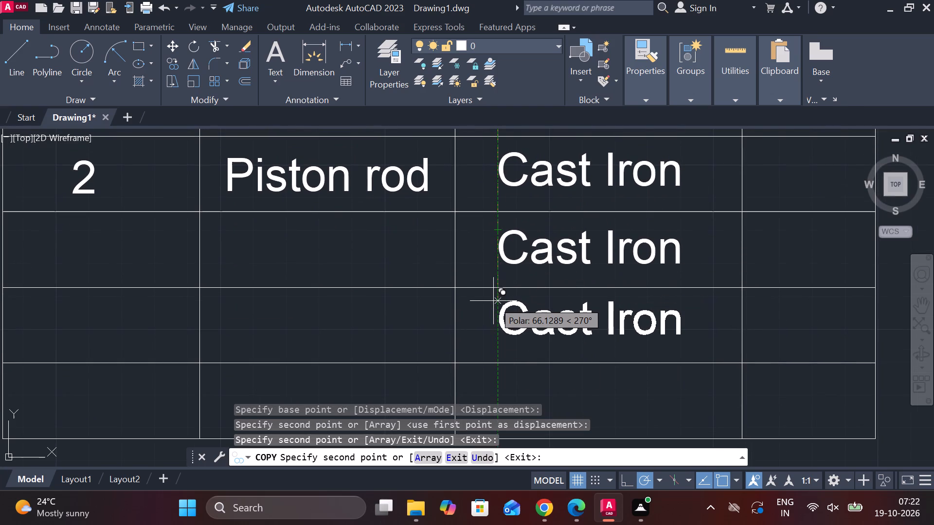
left_click(493, 302)
middle_click_drag(493, 309, 490, 273)
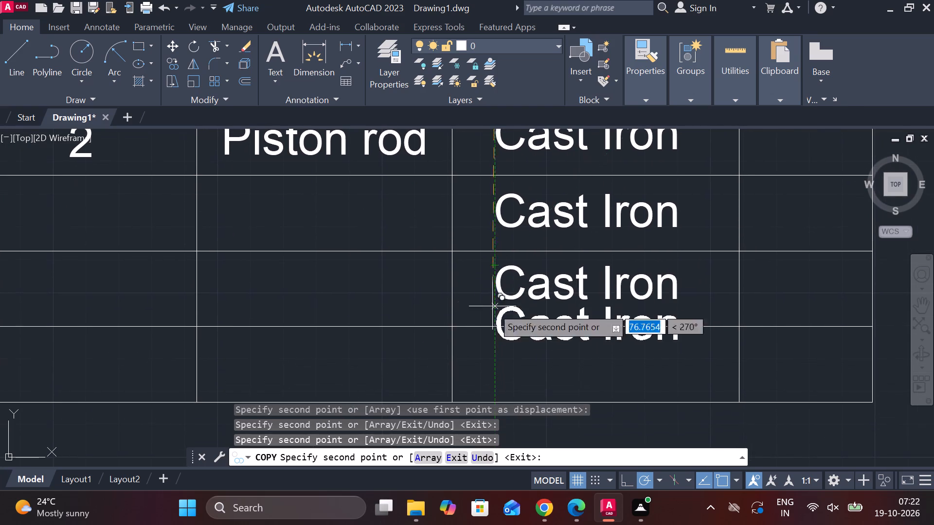
left_click(496, 342)
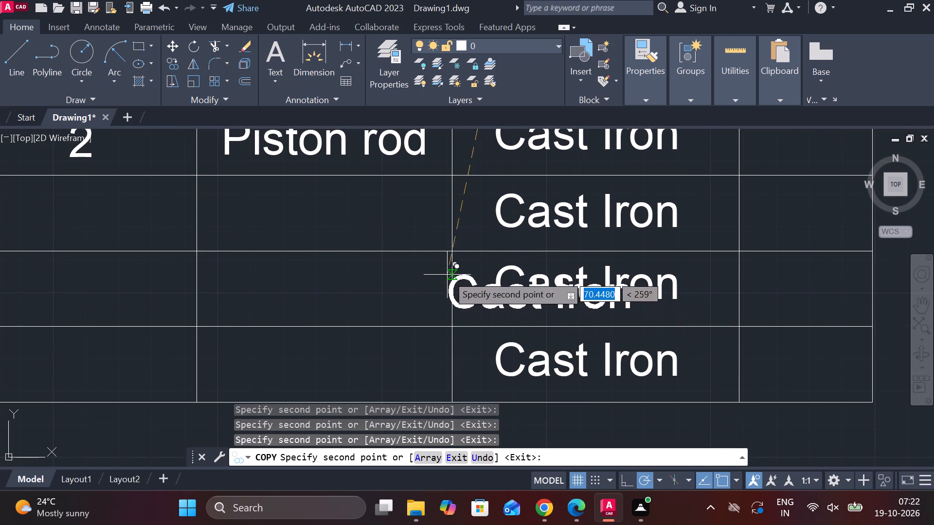
middle_click_drag(465, 278, 531, 301)
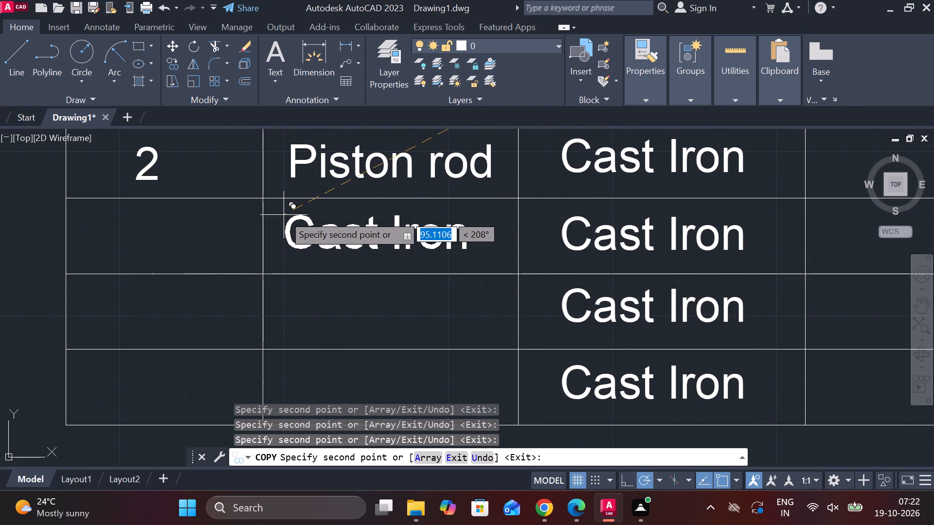
key("Escape")
left_click(305, 174)
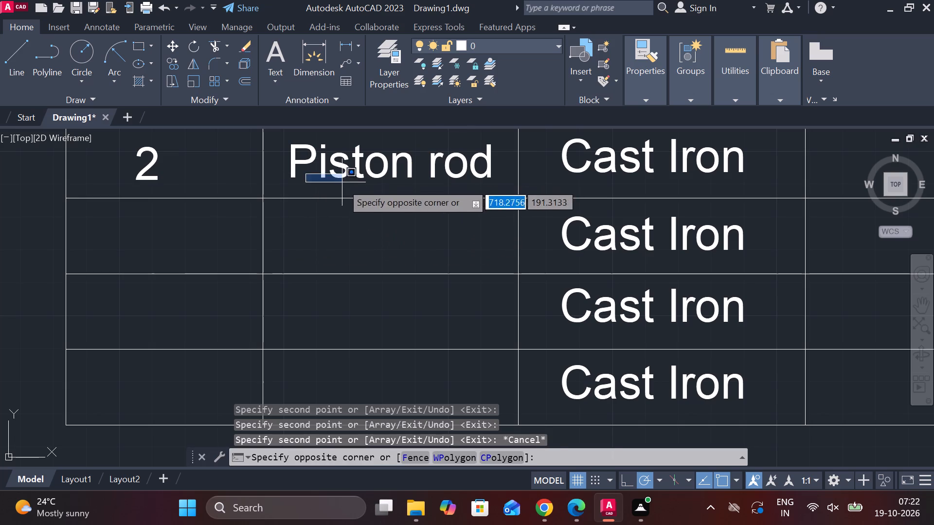
key("Escape")
Change the Material entry of part 2 to "Mild steel" and widen its text frame so it fits on one line.
middle_click_drag(633, 232, 560, 304)
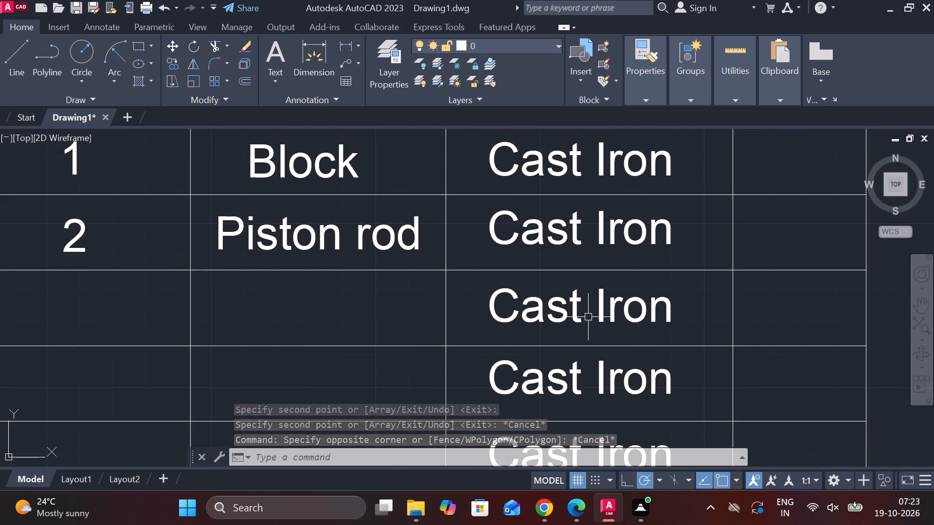
double_click(631, 234)
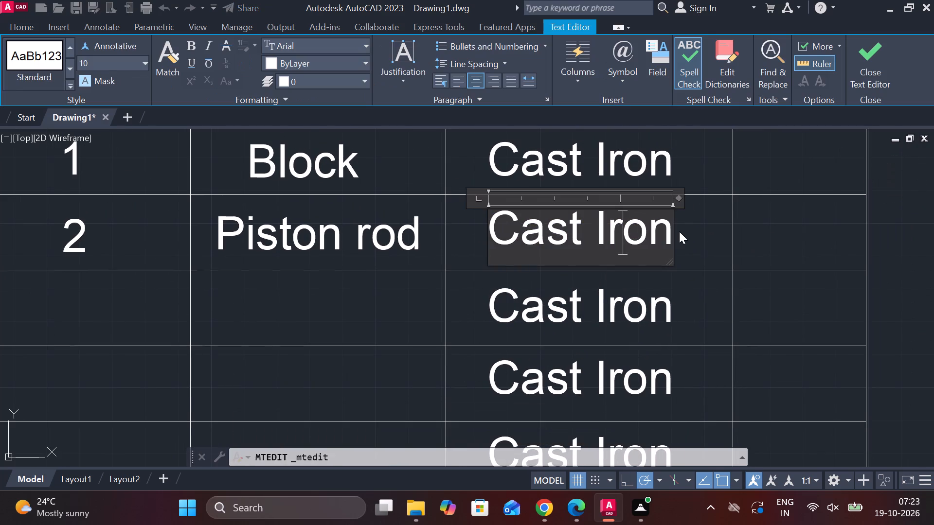
key("Right")
key("BackSpace")
key("BackSpace")
key("BackSpace")
key("Right")
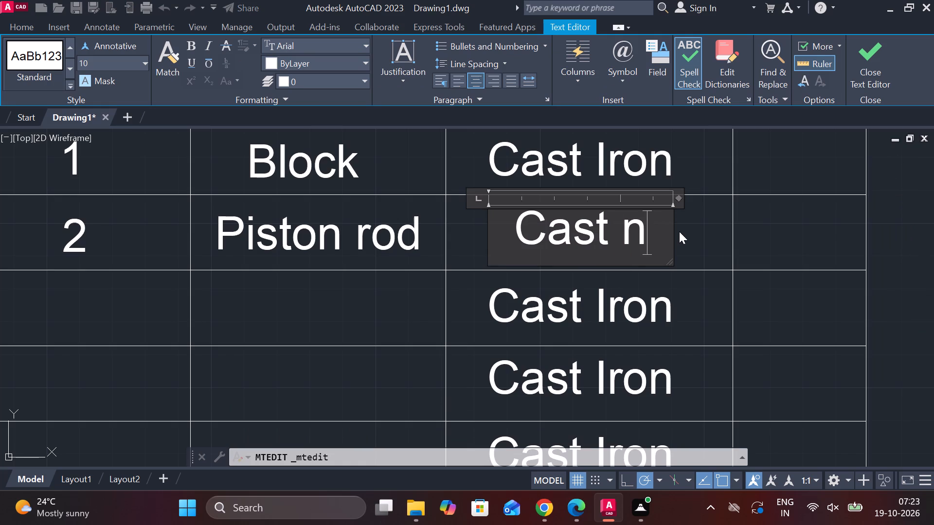
key("BackSpace")
key("BackSpace")
key("BackSpace")
key("BackSpace")
key("BackSpace")
key("BackSpace")
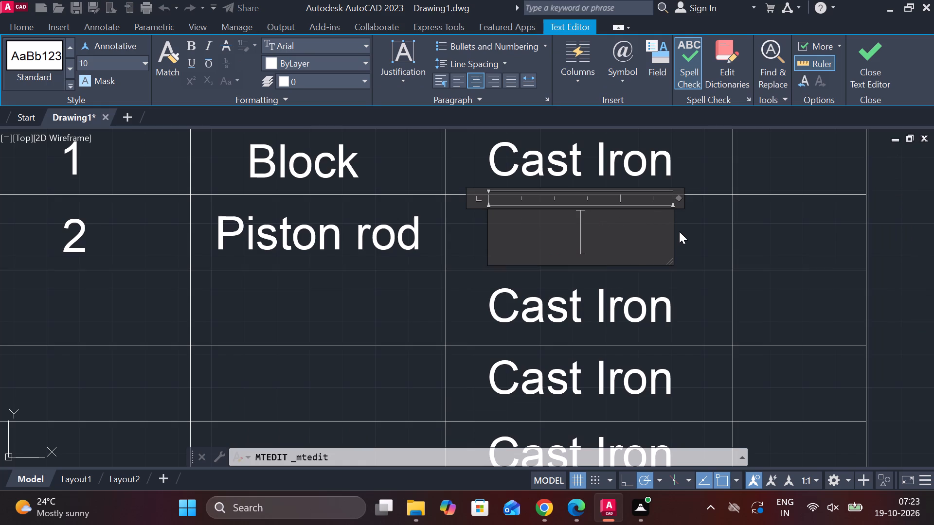
key("m")
key("BackSpace")
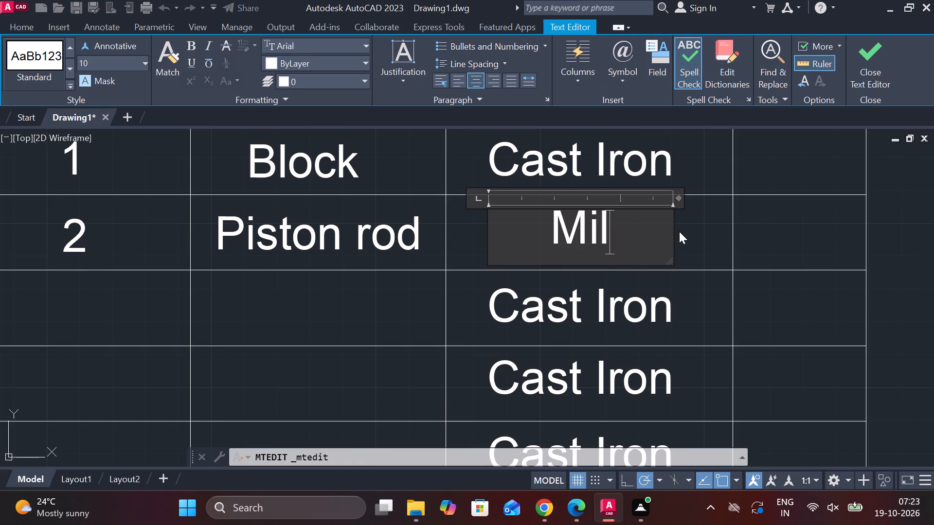
key("d")
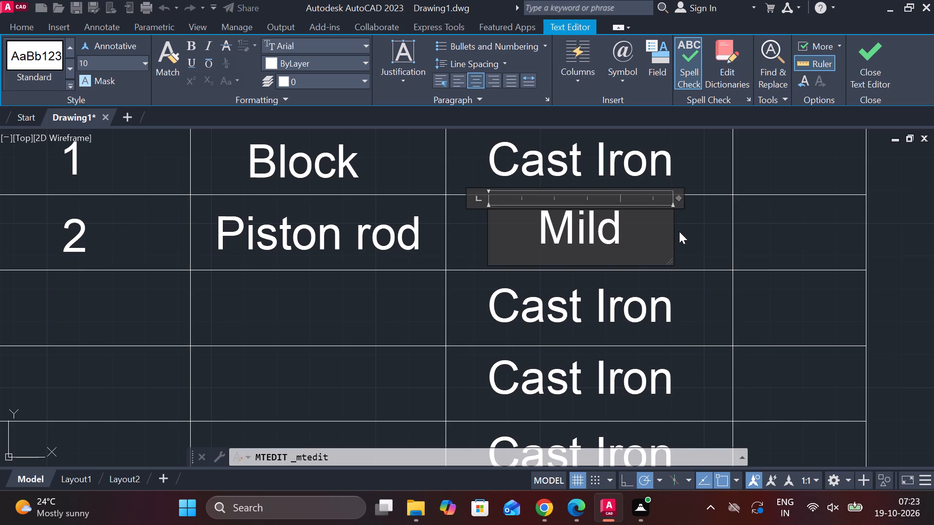
key("space")
type("st")
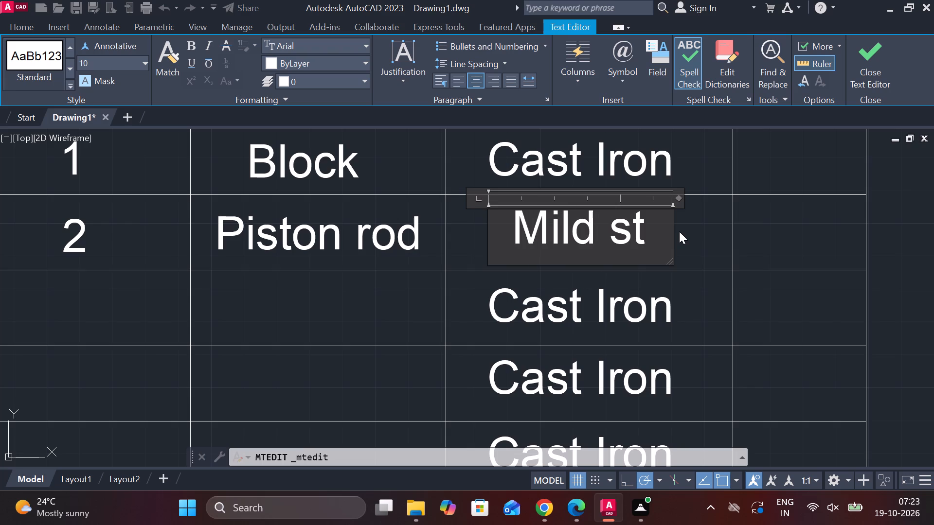
type("eel")
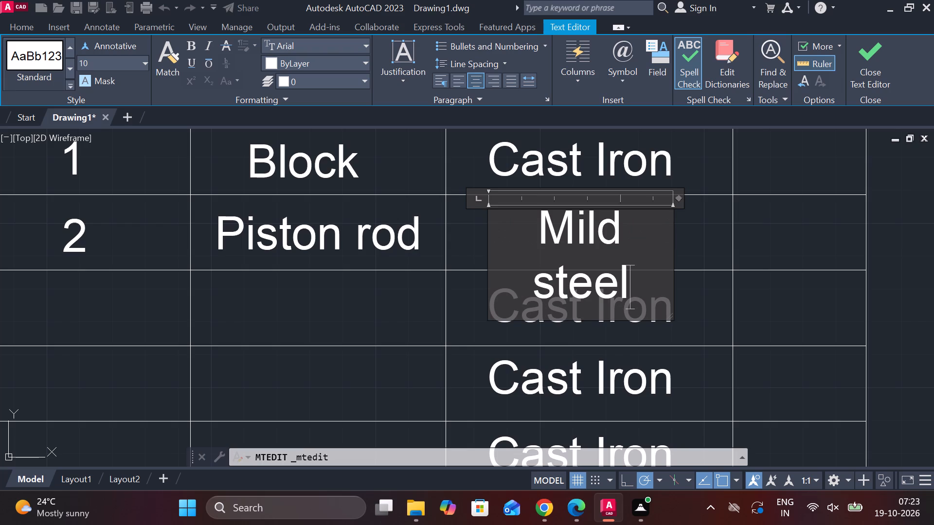
left_click_drag(670, 256, 686, 253)
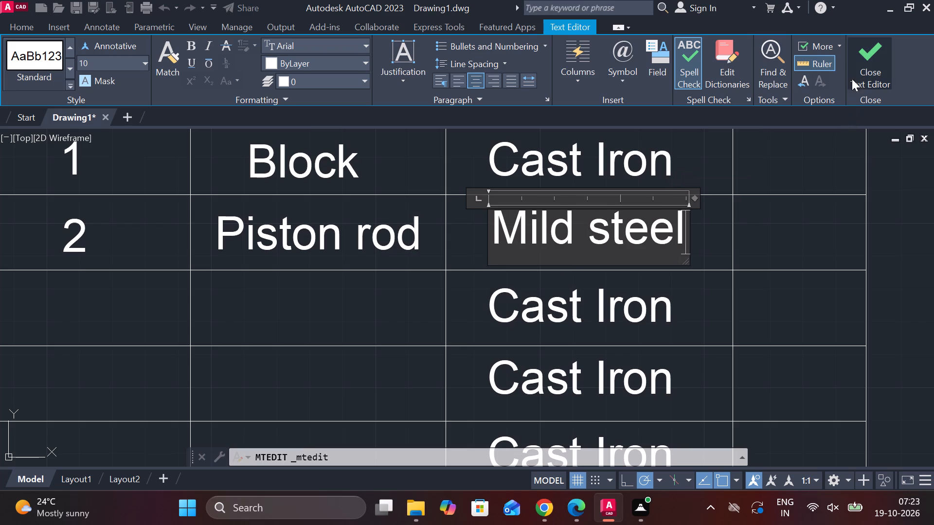
left_click(854, 75)
Change the Material entry in the third part row to "Mild steel" and widen its text frame to fit on one line.
double_click(628, 315)
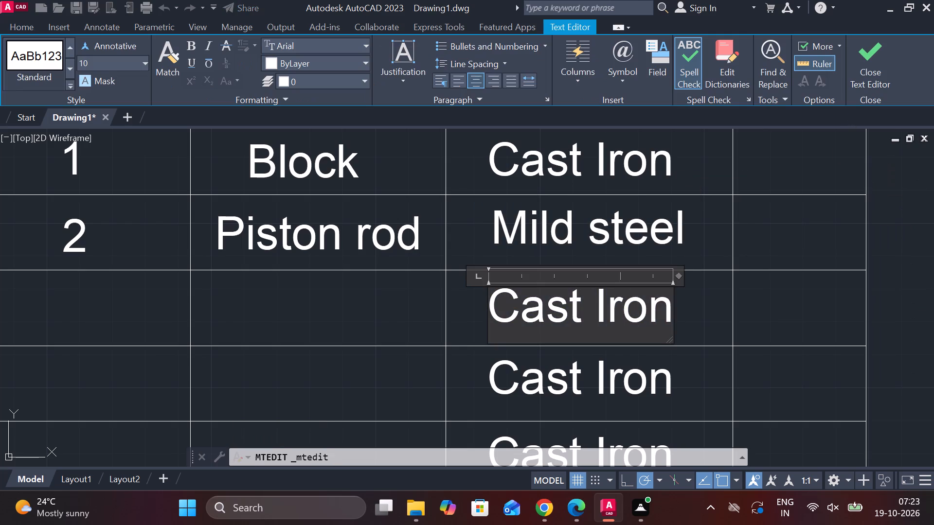
key("Right")
key("Right")
key("BackSpace")
key("BackSpace")
key("BackSpace")
key("BackSpace")
key("BackSpace")
key("BackSpace")
key("BackSpace")
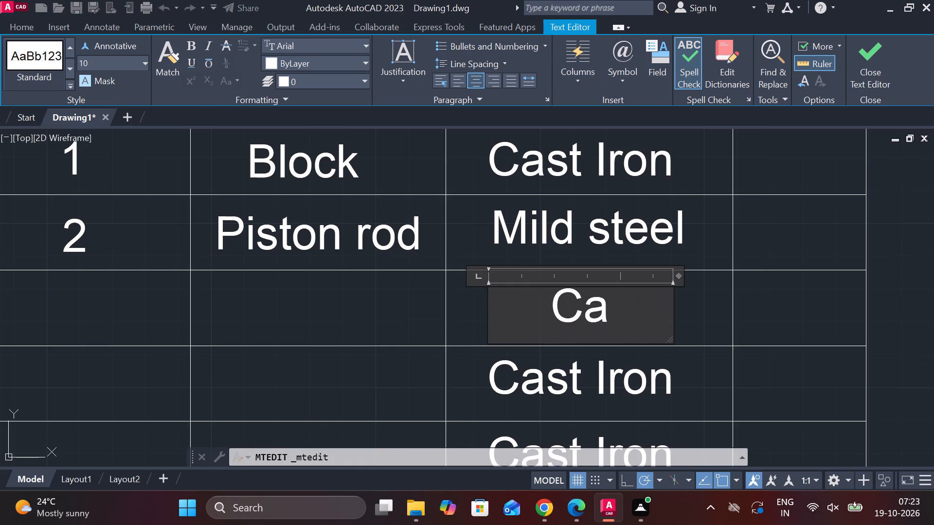
key("BackSpace")
key("BackSpace")
key("m")
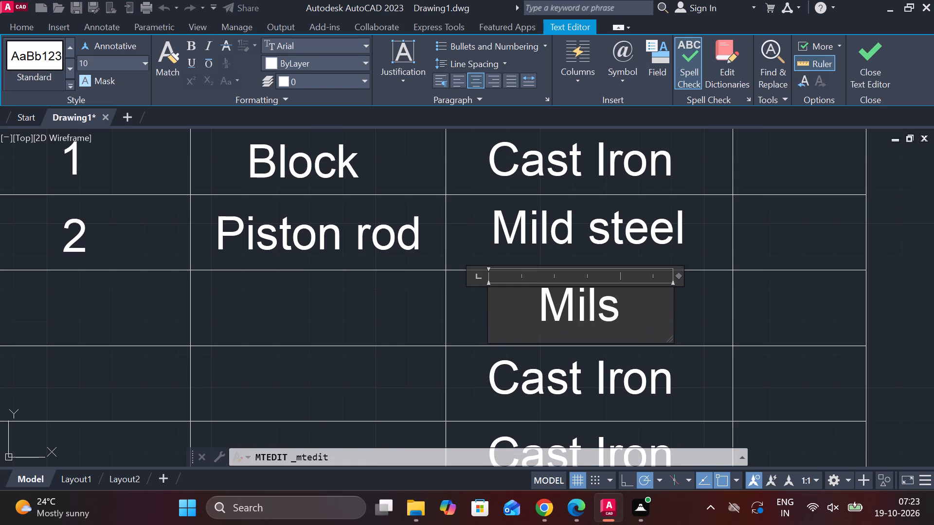
key("BackSpace")
type("d steel")
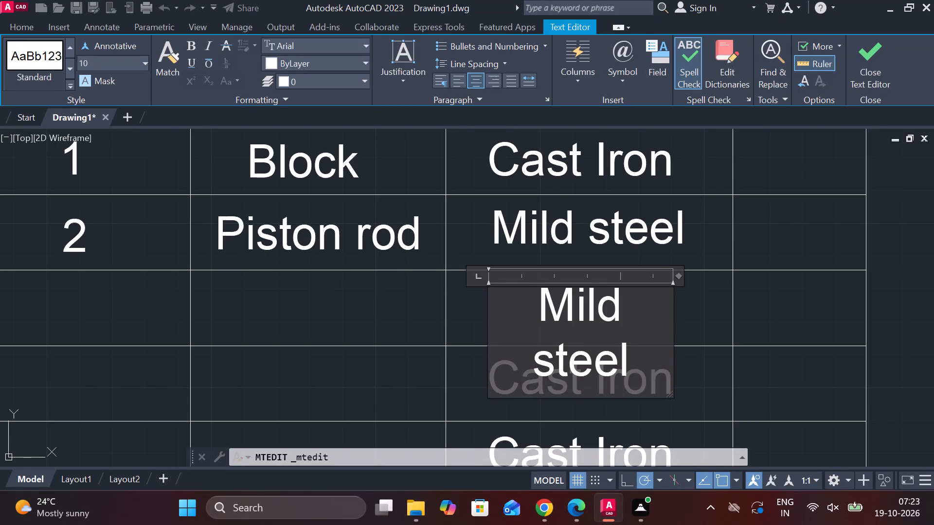
left_click_drag(673, 337, 686, 329)
left_click(860, 71)
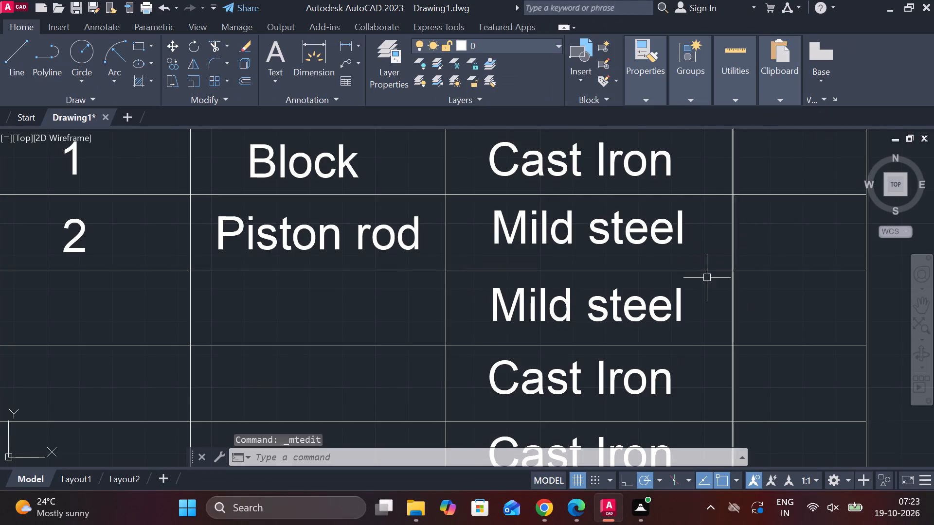
Change the Material entry in the fifth part row to "Mild steel" and widen its text frame to fit on one line.
middle_click_drag(575, 368, 498, 279)
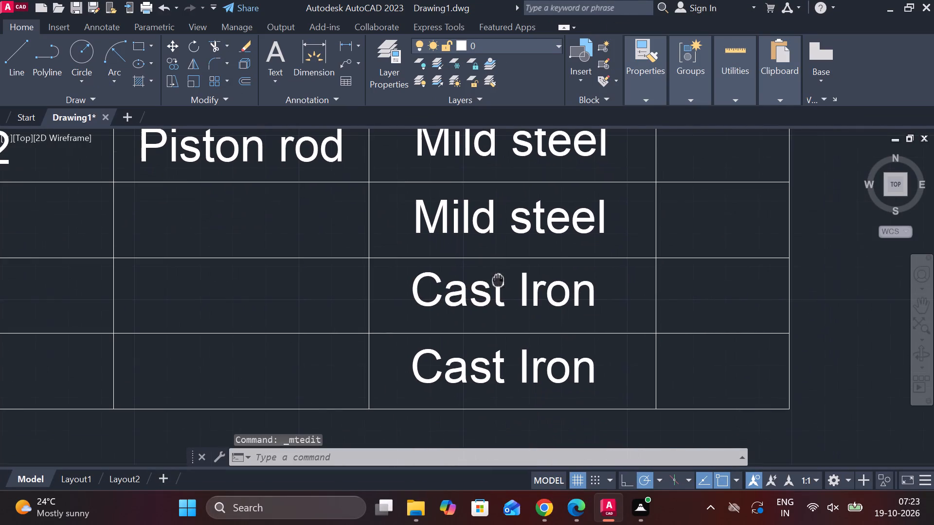
left_click(523, 364)
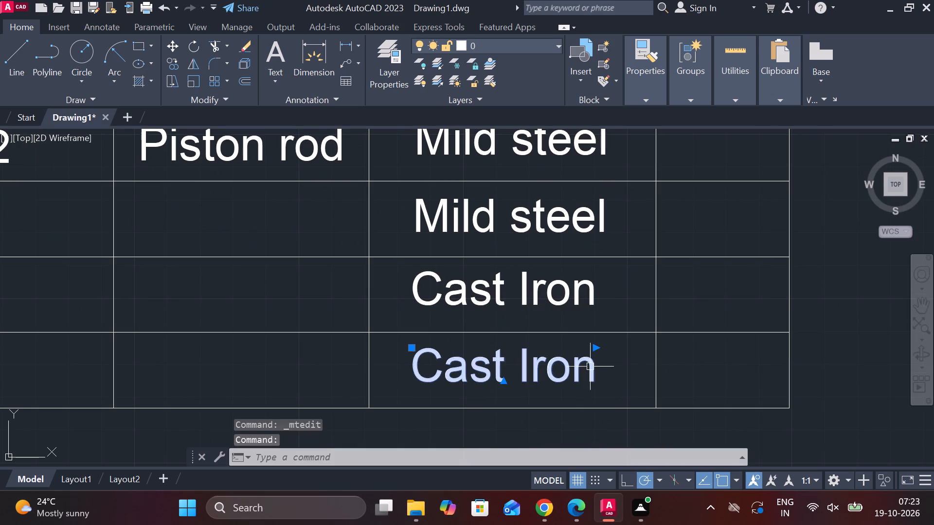
double_click(590, 367)
left_click_drag(594, 367, 602, 367)
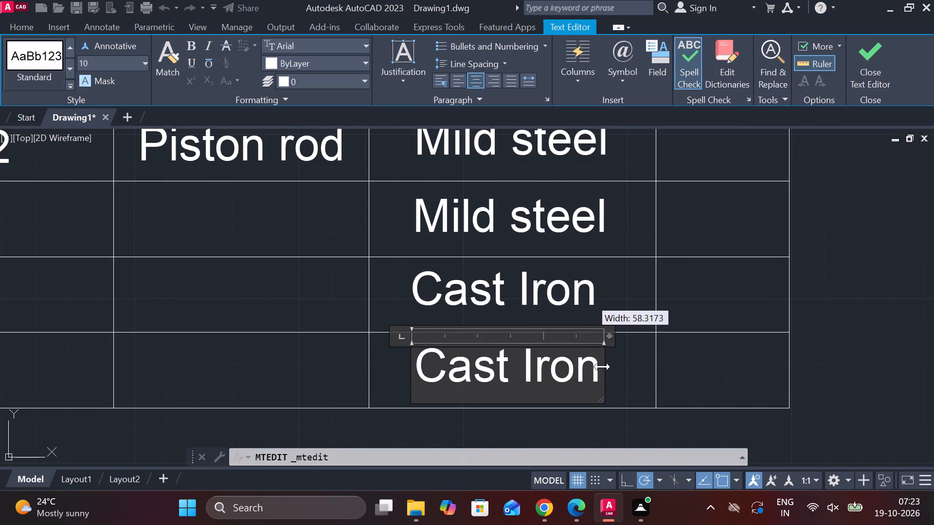
left_click_drag(602, 367, 612, 367)
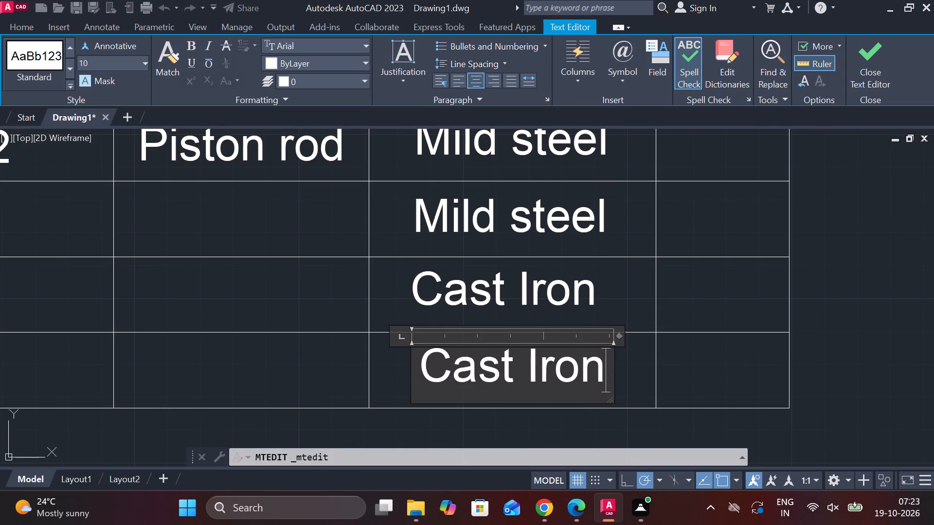
key("BackSpace")
key("BackSpace")
key("BackSpace")
key("BackSpace")
key("BackSpace")
key("BackSpace")
key("BackSpace")
key("BackSpace")
key("BackSpace")
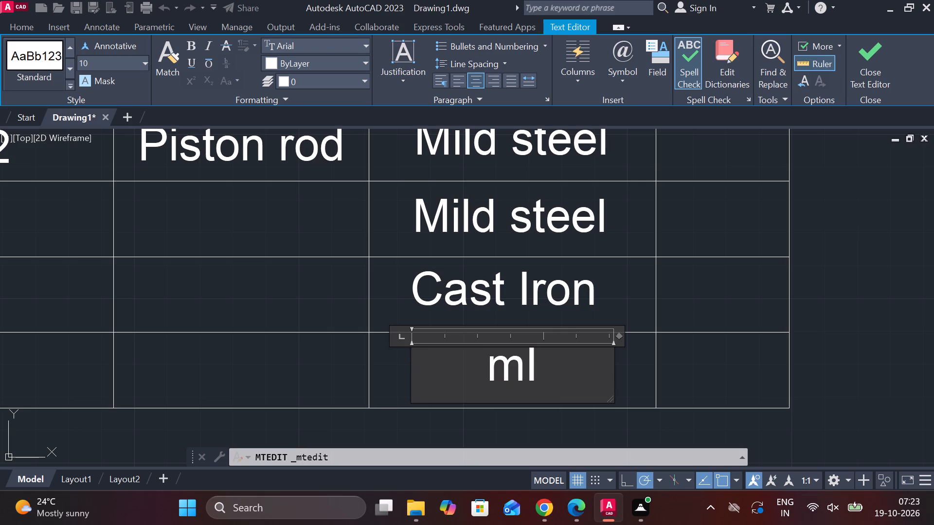
key("BackSpace")
key("BackSpace")
key("m")
type("ils")
key("BackSpace")
type("d steel")
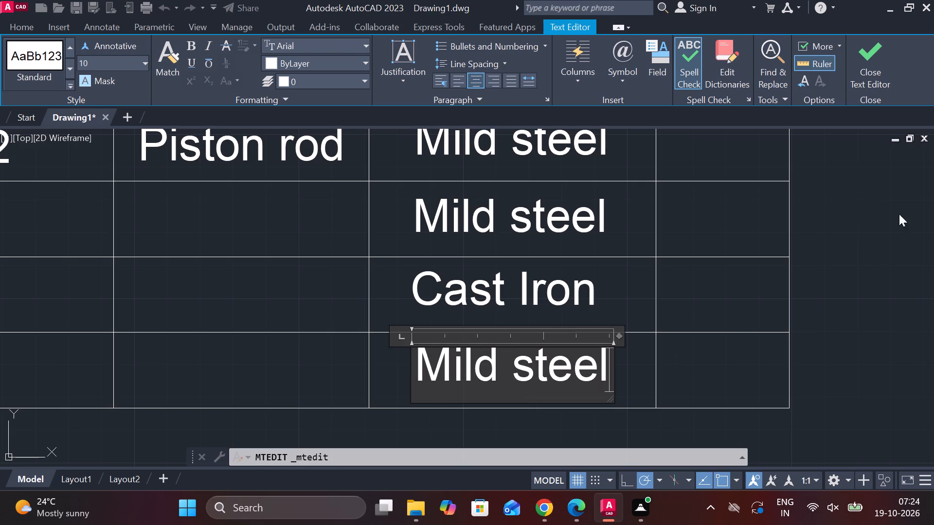
left_click(865, 66)
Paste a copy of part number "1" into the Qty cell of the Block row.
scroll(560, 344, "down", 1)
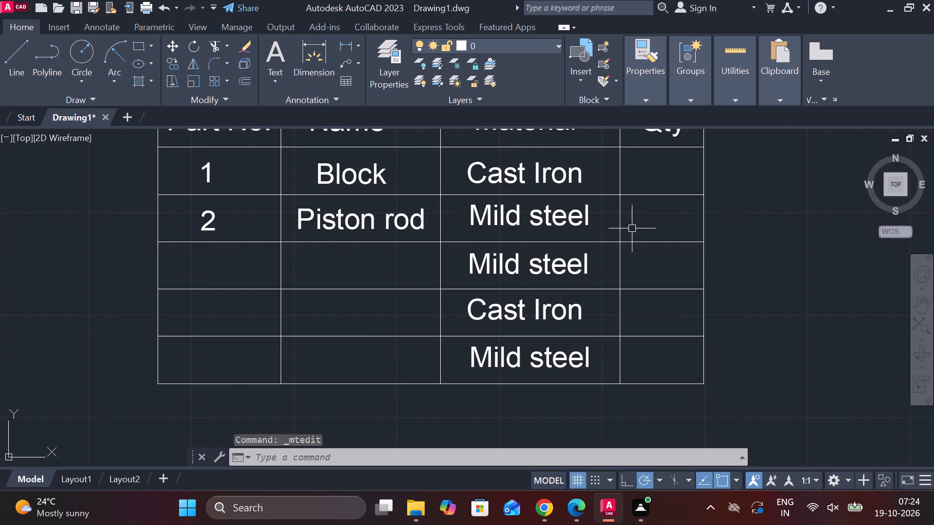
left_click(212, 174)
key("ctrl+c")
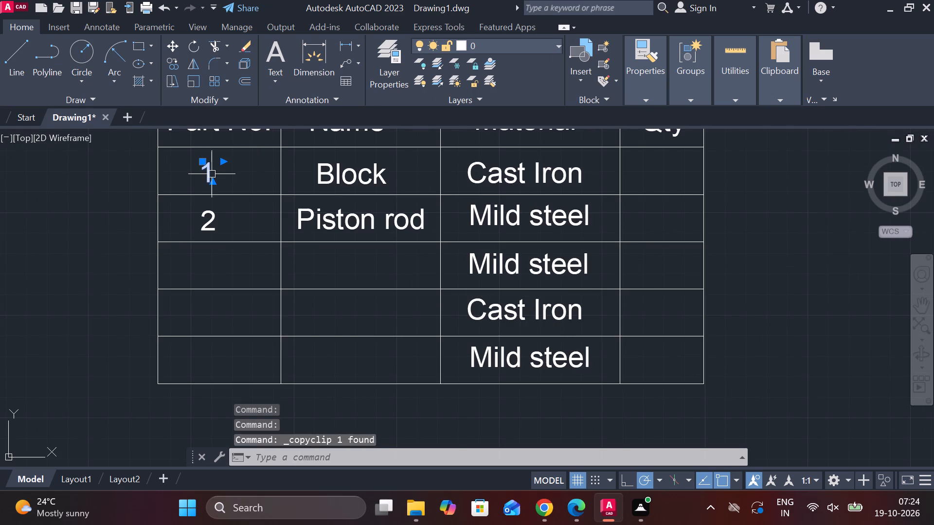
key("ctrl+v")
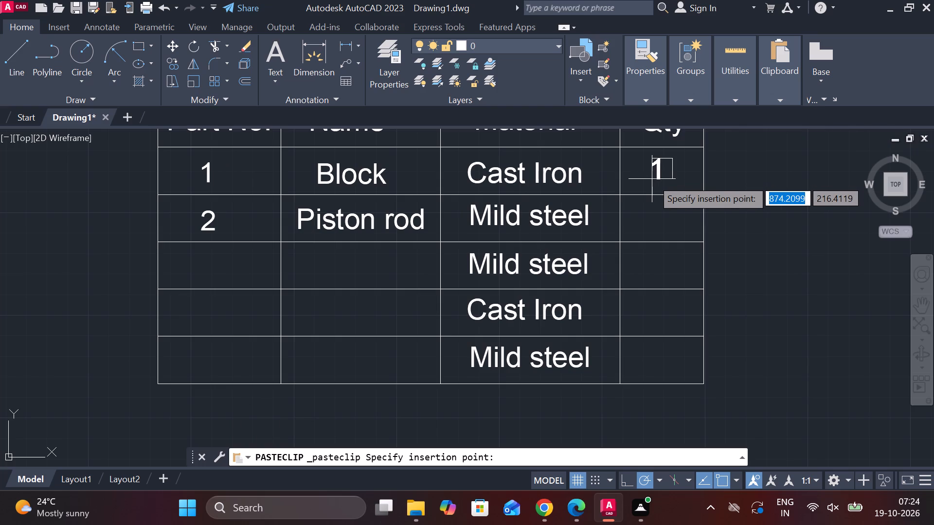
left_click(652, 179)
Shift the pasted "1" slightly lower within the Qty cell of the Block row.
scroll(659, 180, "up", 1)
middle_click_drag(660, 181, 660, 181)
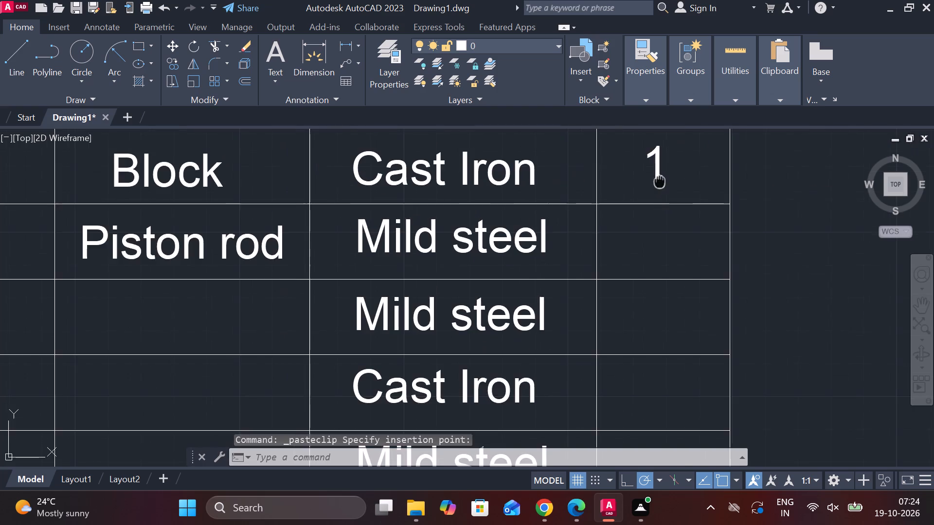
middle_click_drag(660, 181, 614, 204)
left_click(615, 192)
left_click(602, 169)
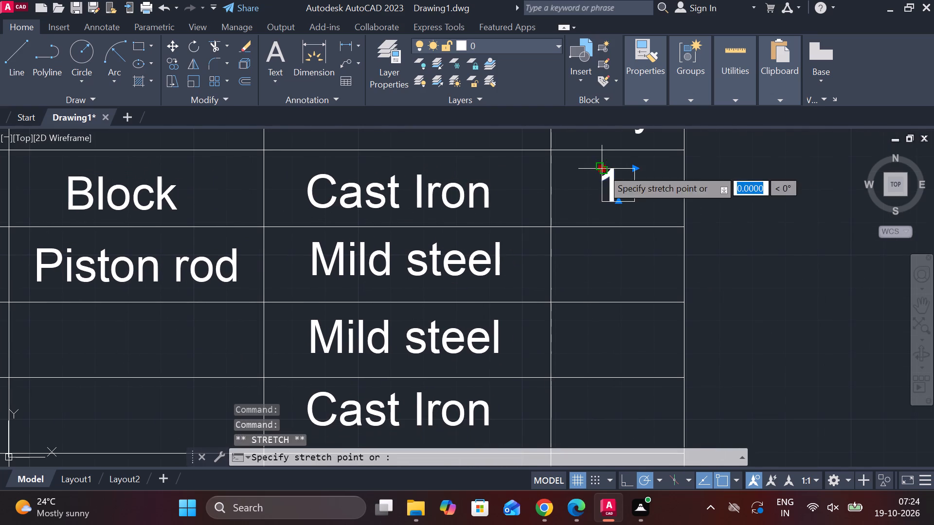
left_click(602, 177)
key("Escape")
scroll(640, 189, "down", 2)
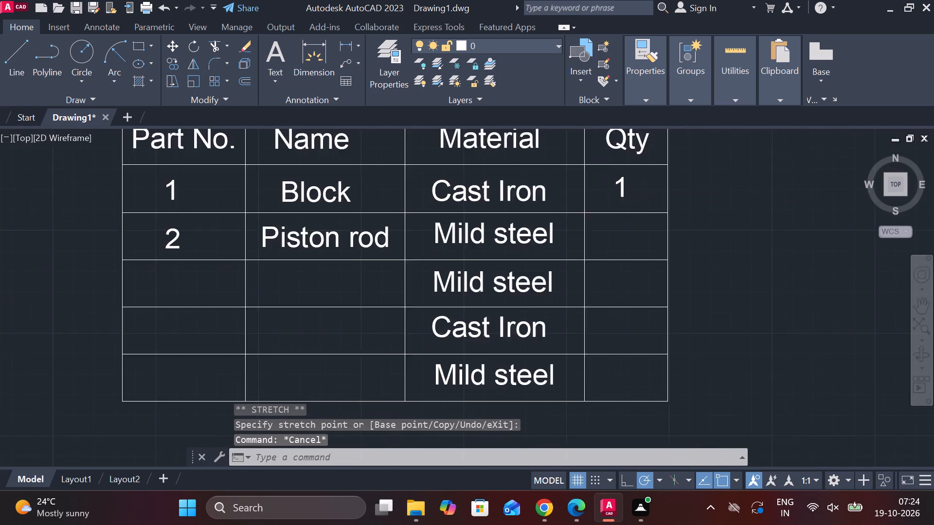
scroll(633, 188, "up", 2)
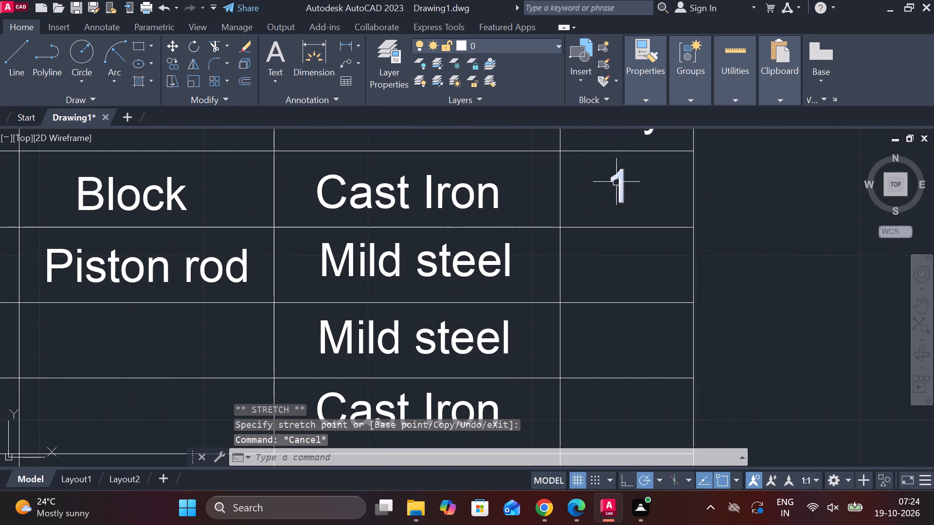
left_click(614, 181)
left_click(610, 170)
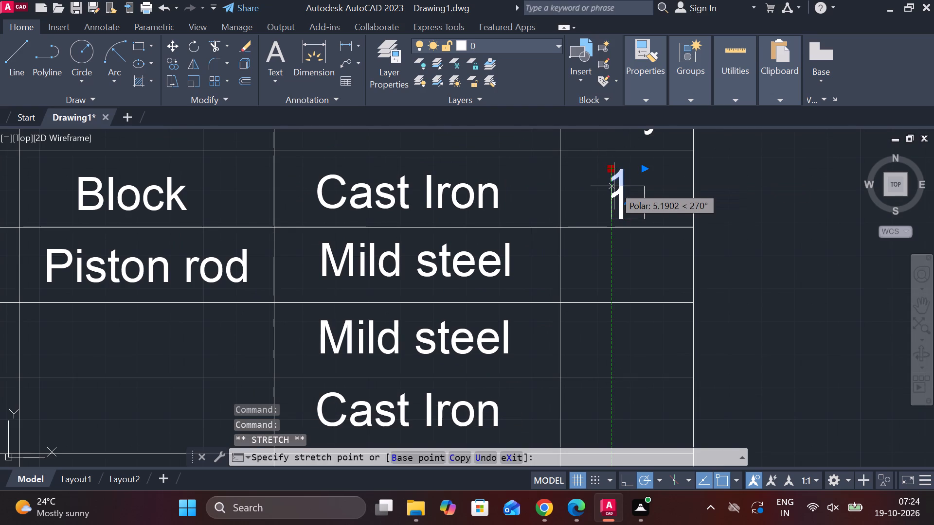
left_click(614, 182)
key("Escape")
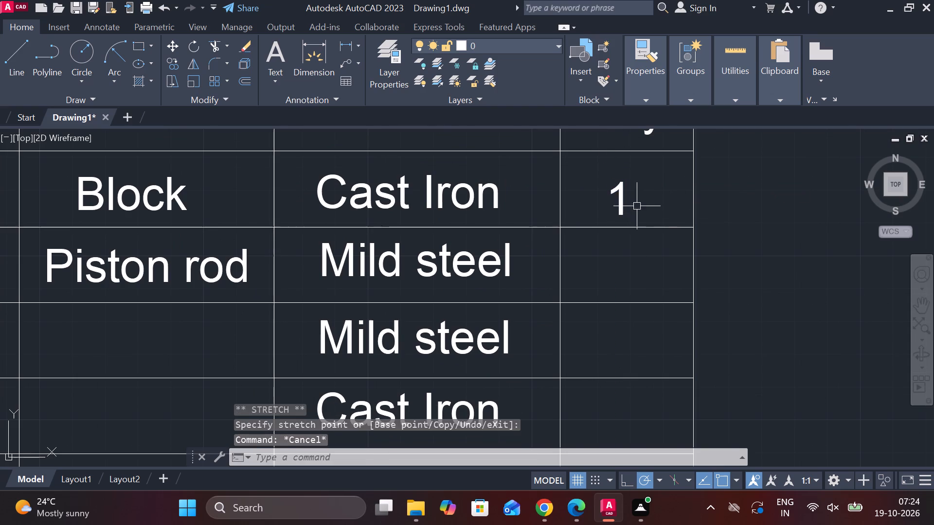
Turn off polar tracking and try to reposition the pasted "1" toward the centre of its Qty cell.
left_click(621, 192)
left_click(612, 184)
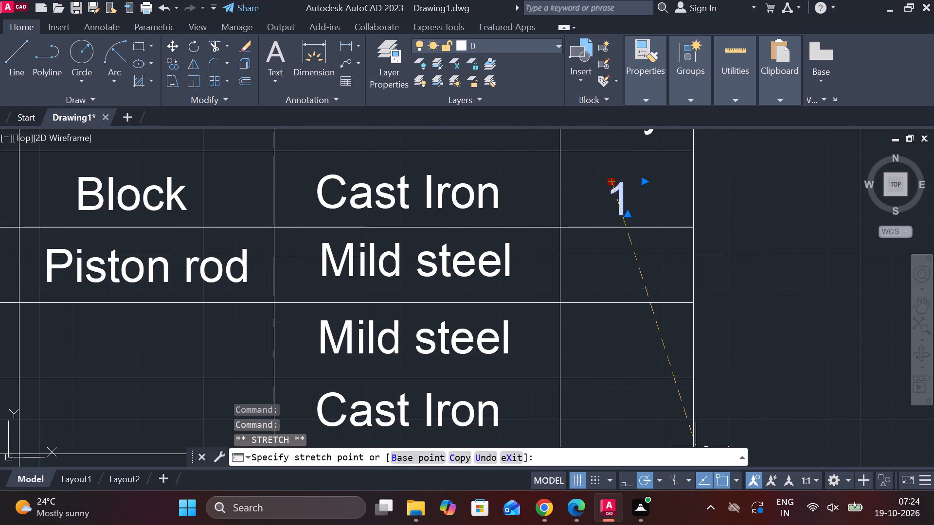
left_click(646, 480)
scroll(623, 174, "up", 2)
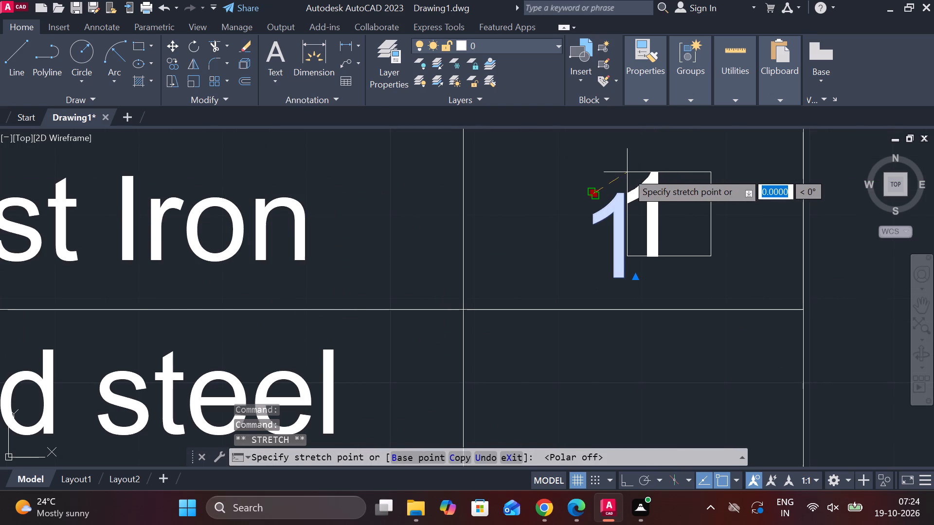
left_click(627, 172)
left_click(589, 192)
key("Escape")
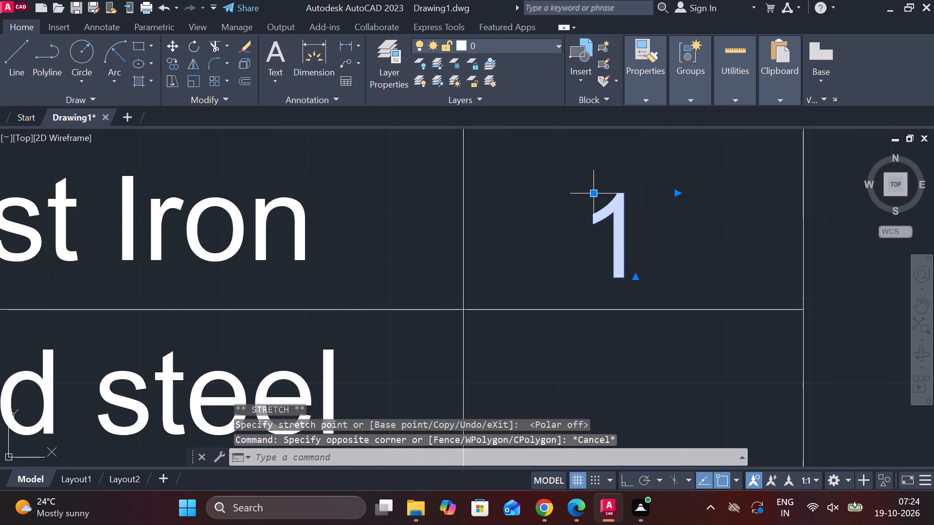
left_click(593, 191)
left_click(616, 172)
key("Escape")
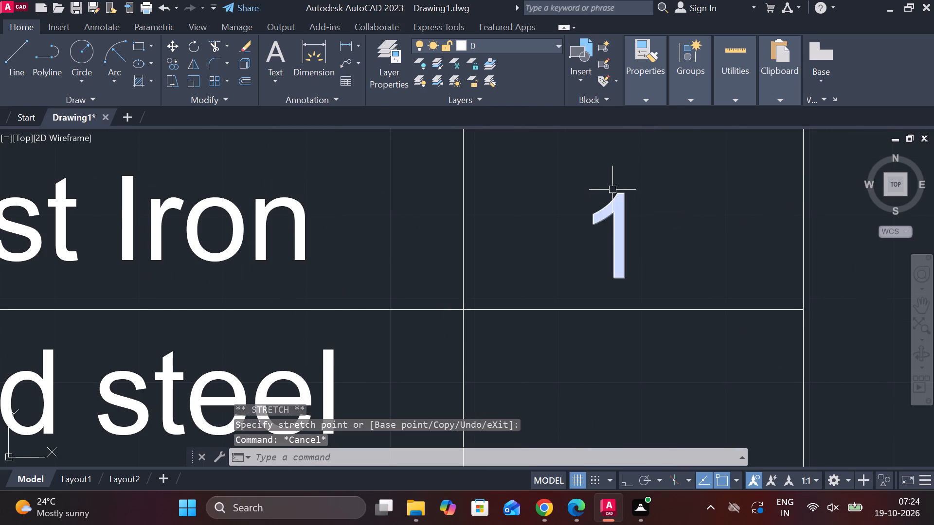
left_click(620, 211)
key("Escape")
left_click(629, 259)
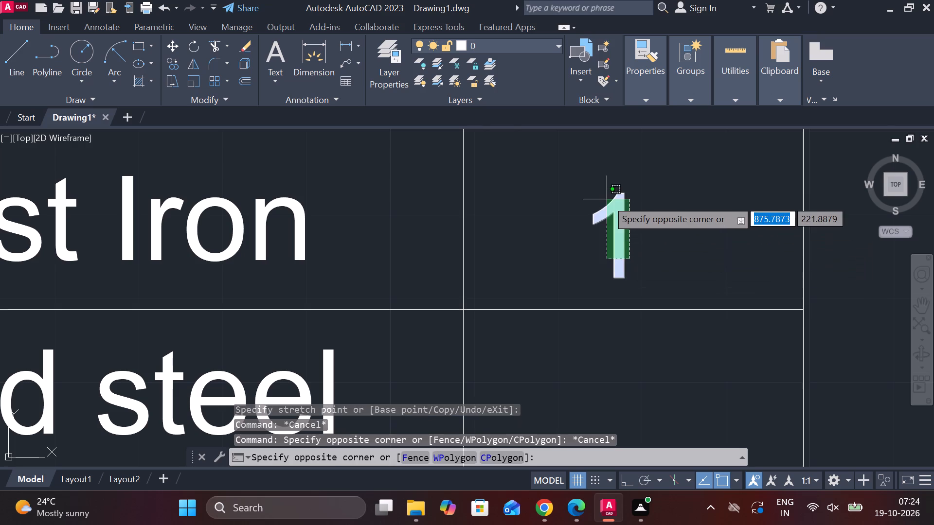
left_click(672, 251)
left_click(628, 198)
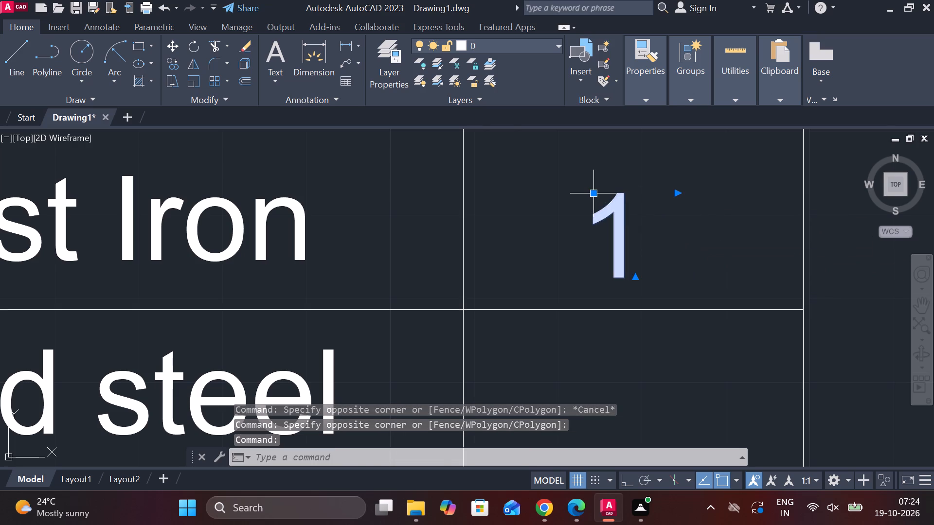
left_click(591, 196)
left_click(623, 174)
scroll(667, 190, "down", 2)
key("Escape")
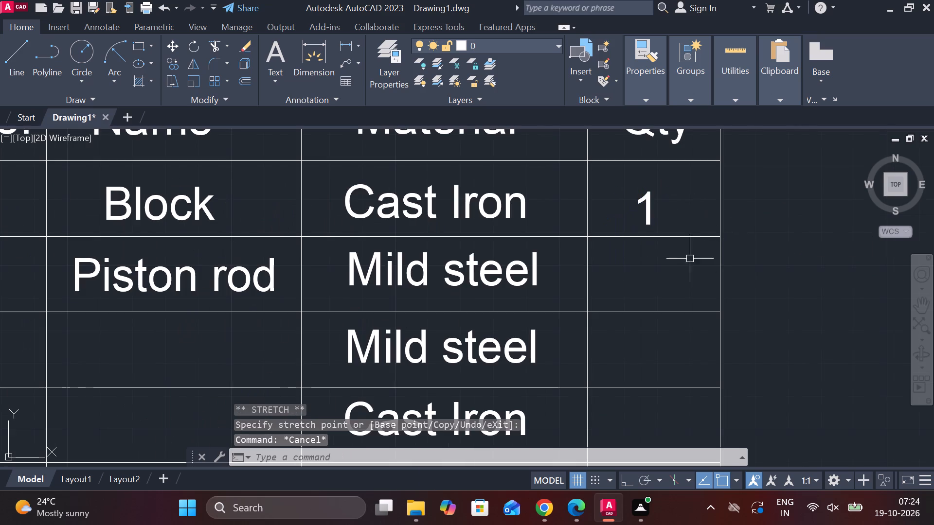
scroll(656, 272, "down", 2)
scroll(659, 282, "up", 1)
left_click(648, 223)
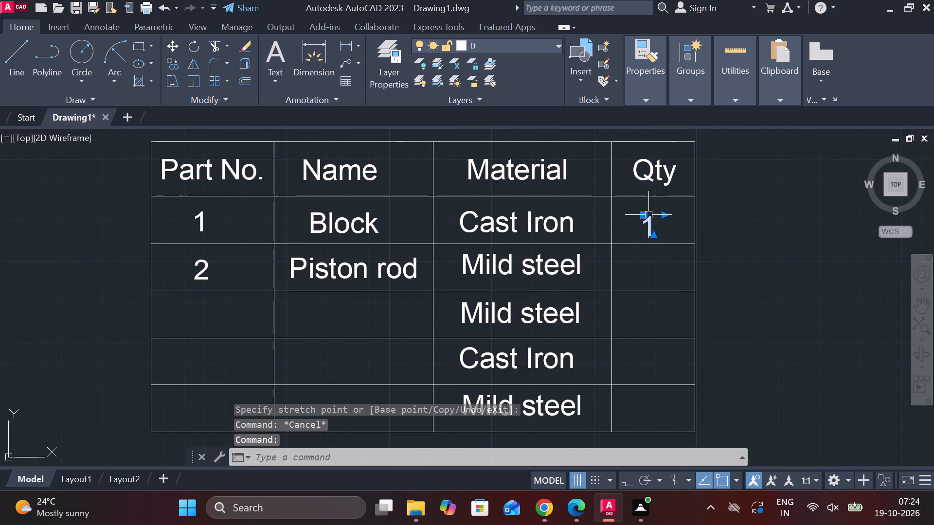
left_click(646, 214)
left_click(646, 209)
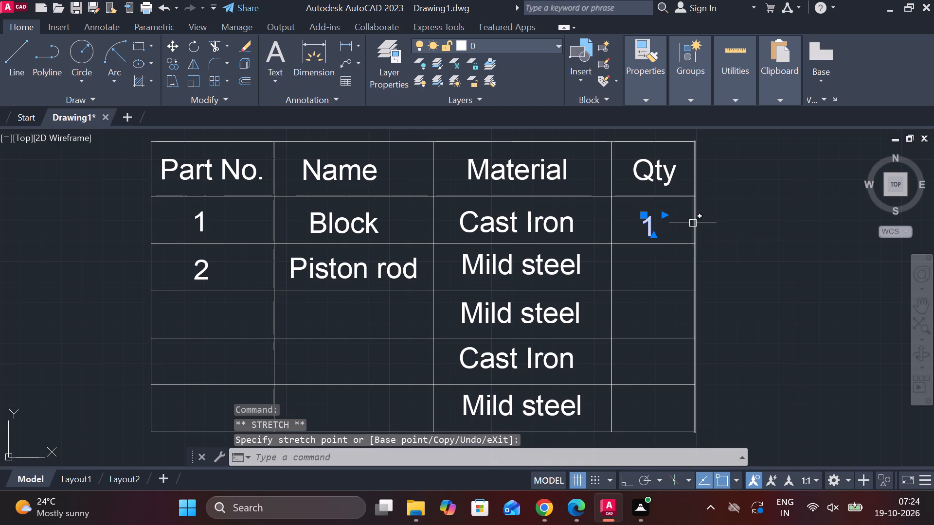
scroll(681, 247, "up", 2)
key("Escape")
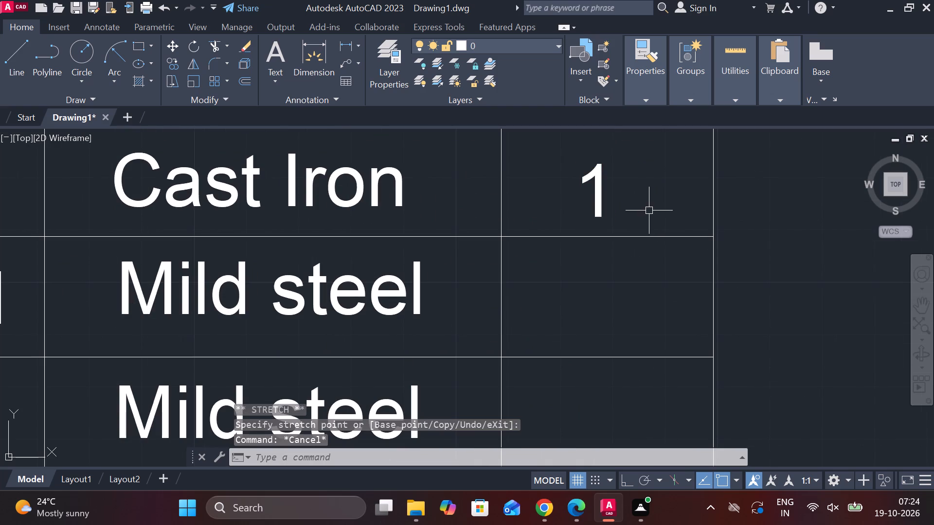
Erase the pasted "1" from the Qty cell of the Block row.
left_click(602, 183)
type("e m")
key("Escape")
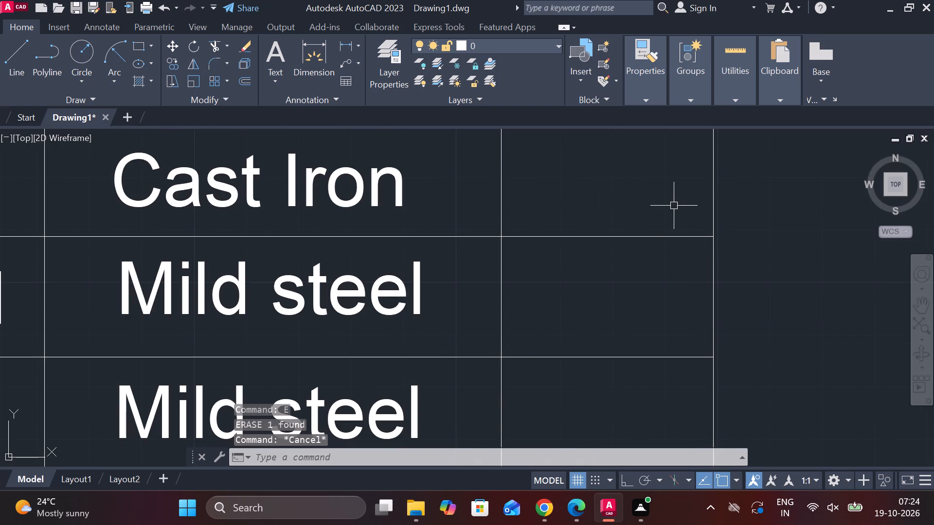
Create multiline text "1" at height 10 in the Qty cell of the Block row.
type("t")
key("space")
middle_click_drag(615, 178, 594, 246)
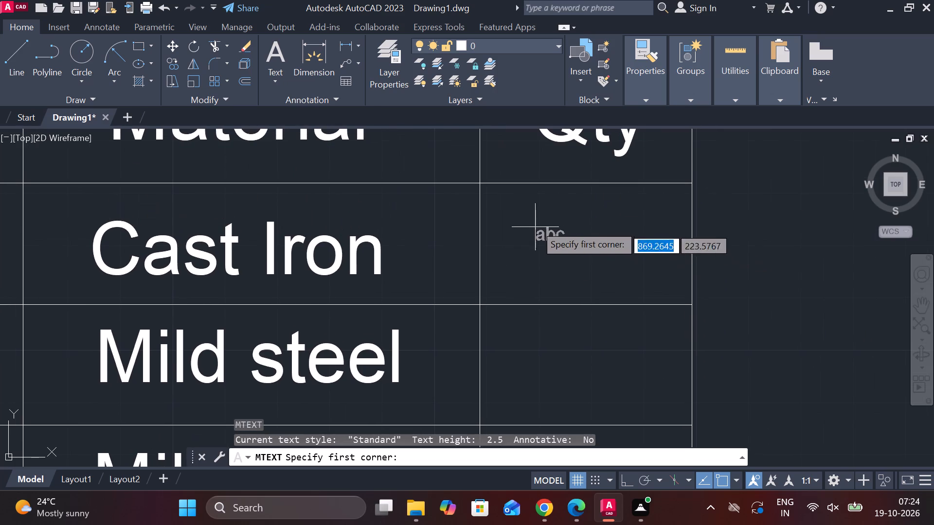
left_click(542, 213)
left_click(626, 283)
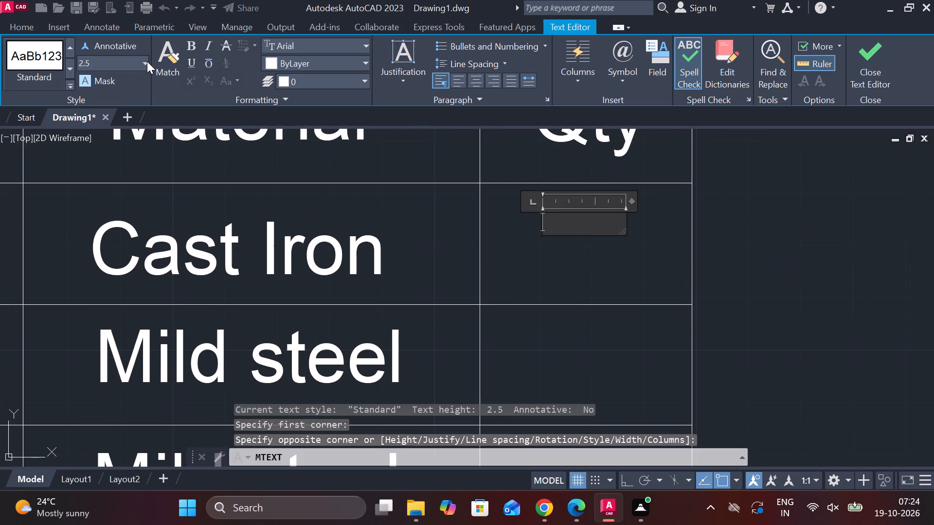
left_click(147, 61)
left_click(80, 110)
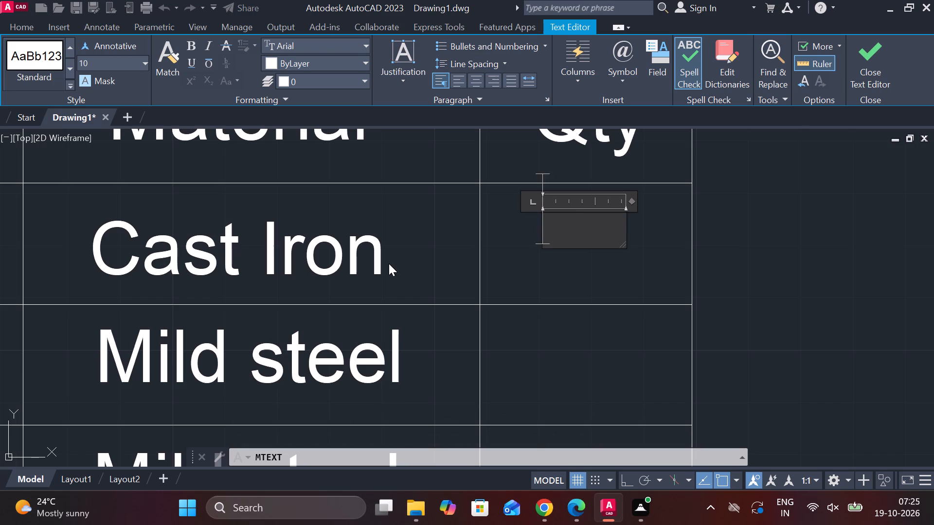
key("1")
left_click(849, 74)
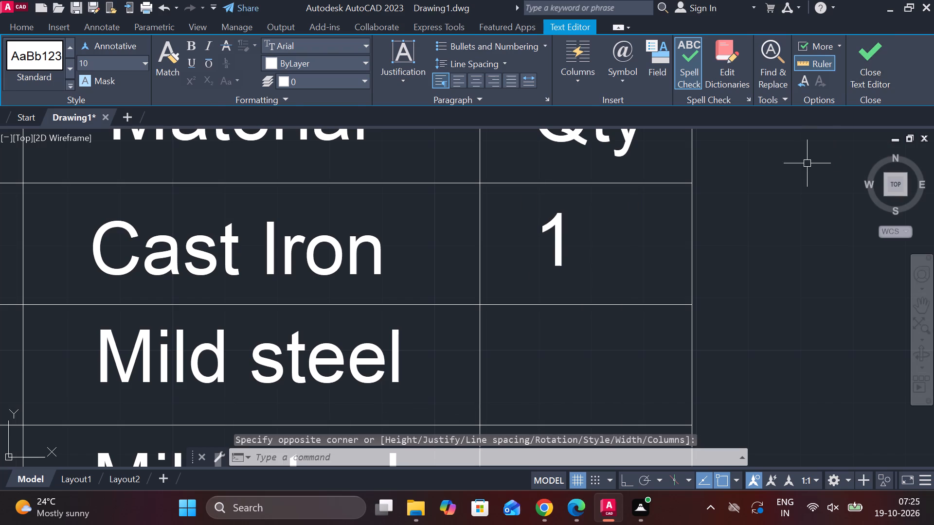
Move the new "1" horizontally to the right so it sits centred beneath the Qty heading.
left_click(547, 223)
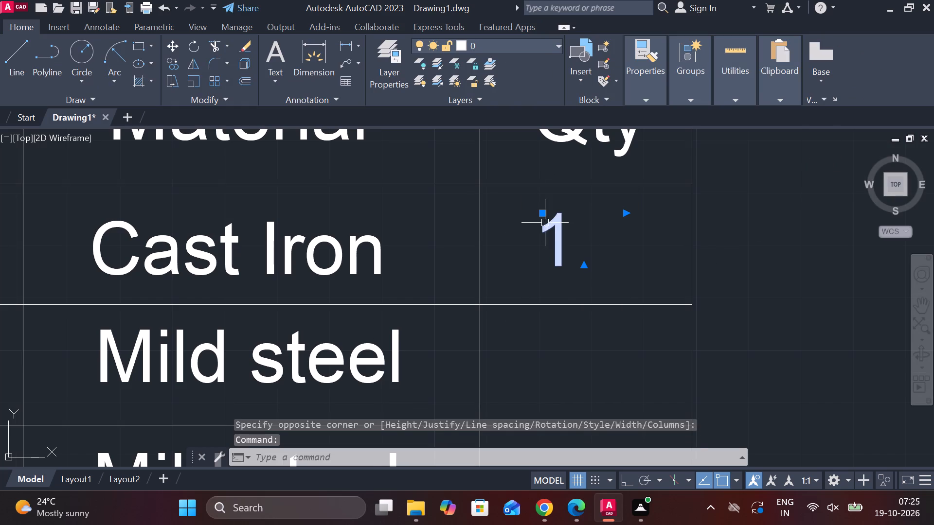
left_click(542, 215)
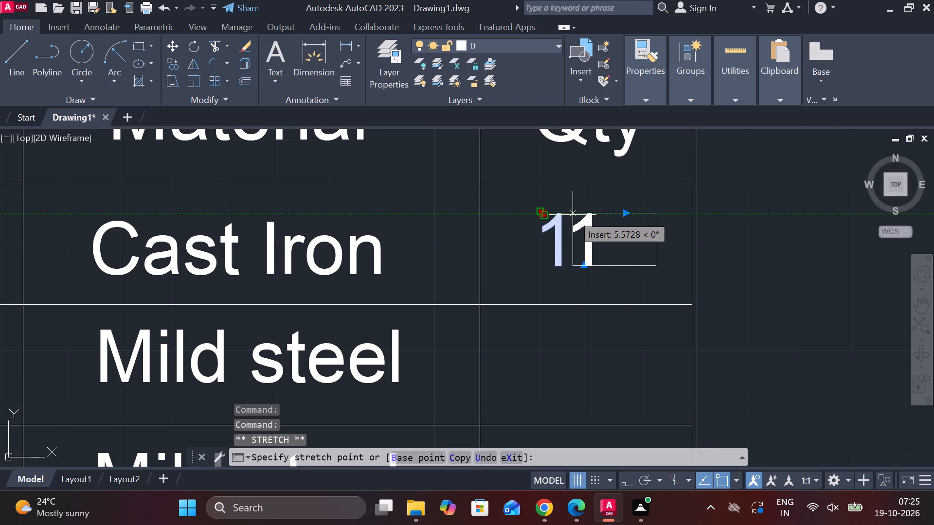
left_click(578, 215)
scroll(624, 225, "down", 2)
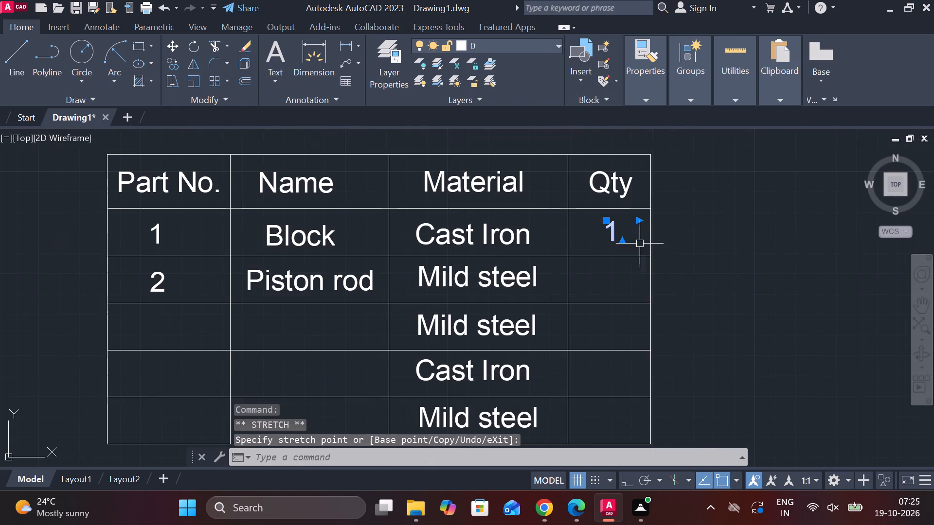
key("Escape")
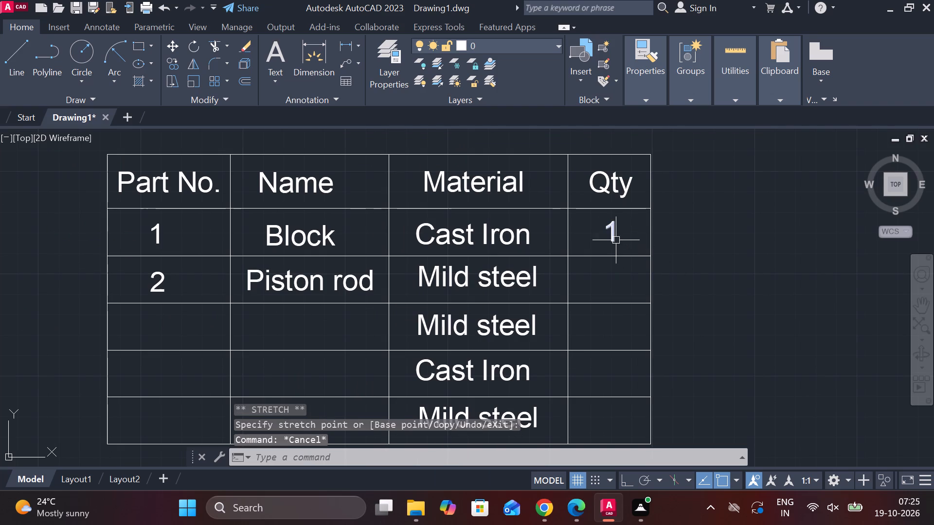
Copy the "1" in the Block row's Qty cell straight down into the Qty cells of the second, third and fifth part rows.
left_click(614, 238)
type("co")
key("Return")
left_click(606, 238)
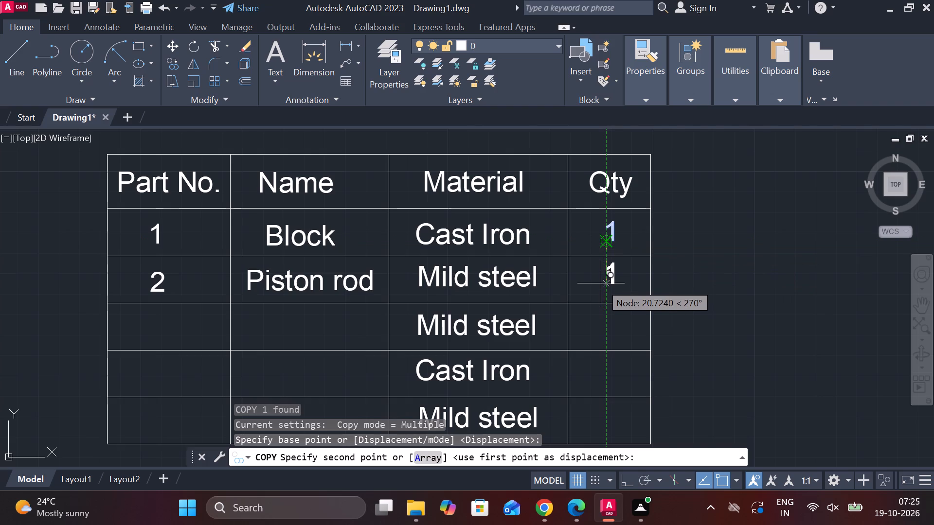
left_click(601, 283)
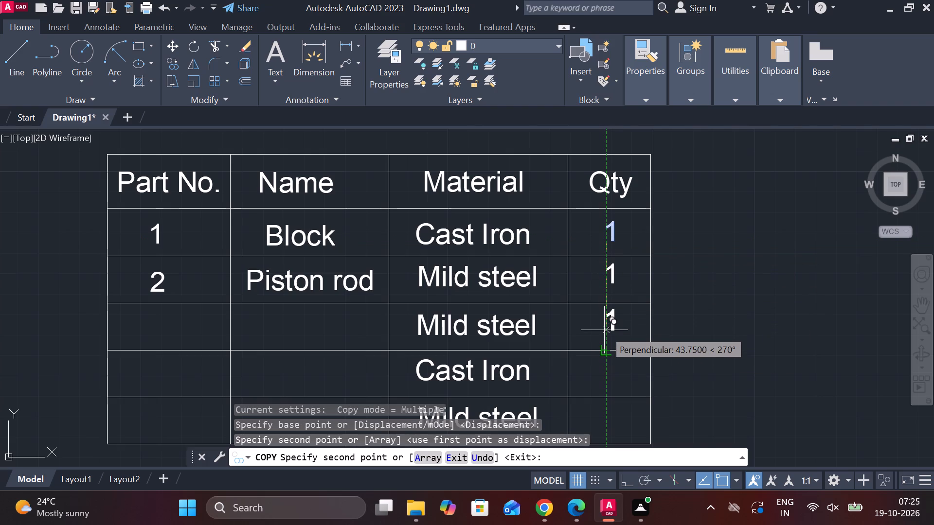
left_click(604, 330)
middle_click_drag(605, 378, 587, 293)
left_click(586, 339)
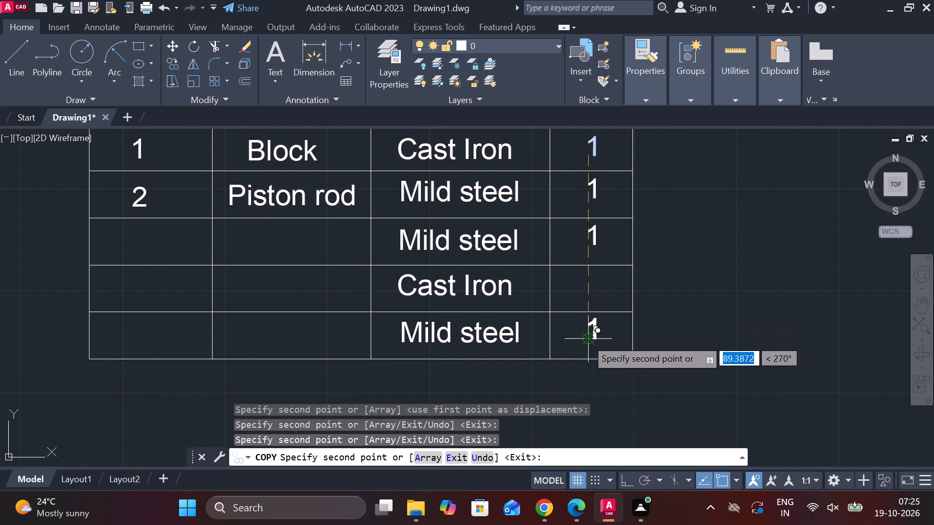
key("grave")
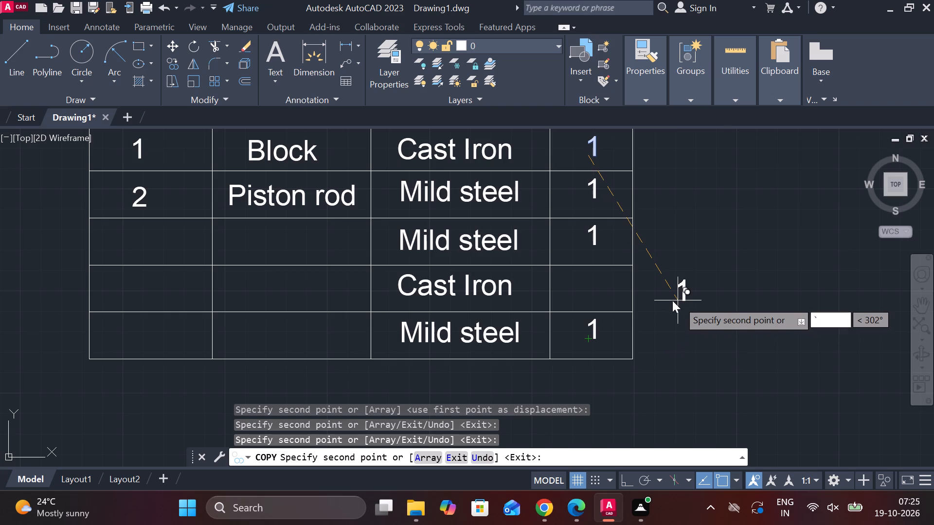
key("Escape")
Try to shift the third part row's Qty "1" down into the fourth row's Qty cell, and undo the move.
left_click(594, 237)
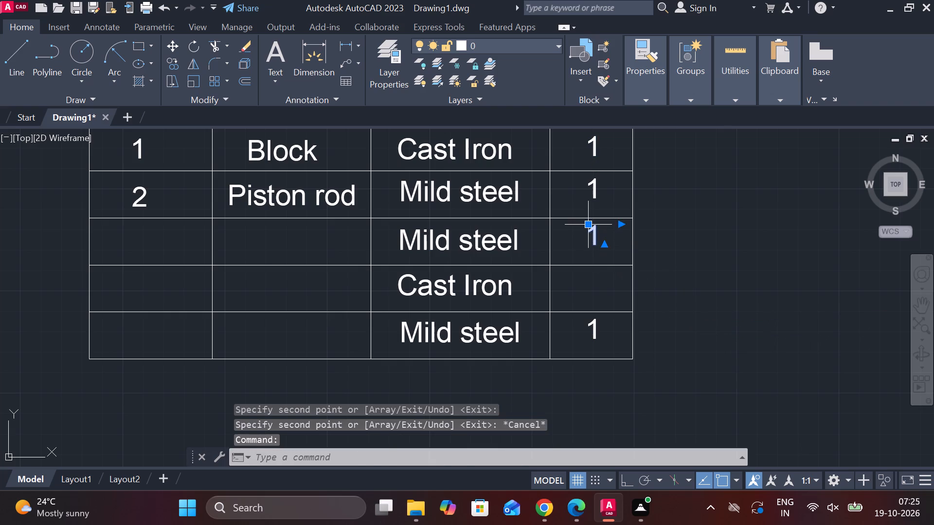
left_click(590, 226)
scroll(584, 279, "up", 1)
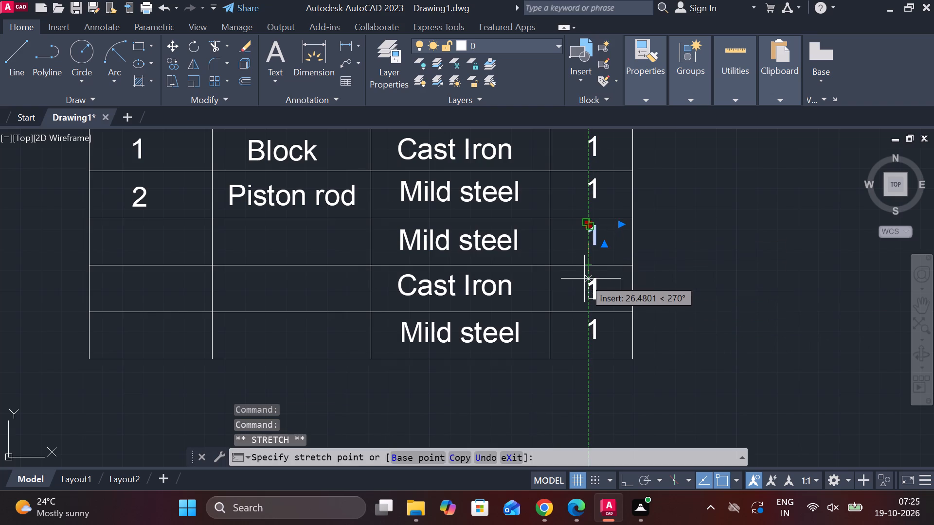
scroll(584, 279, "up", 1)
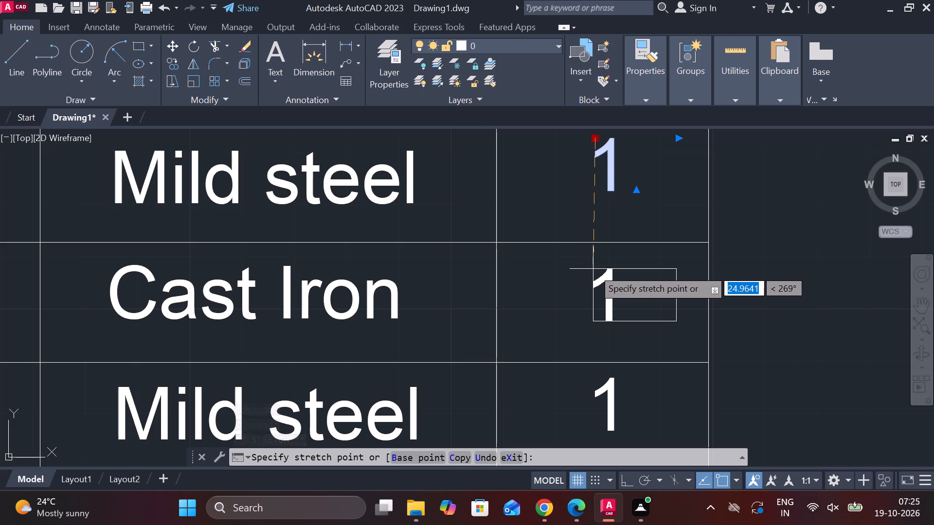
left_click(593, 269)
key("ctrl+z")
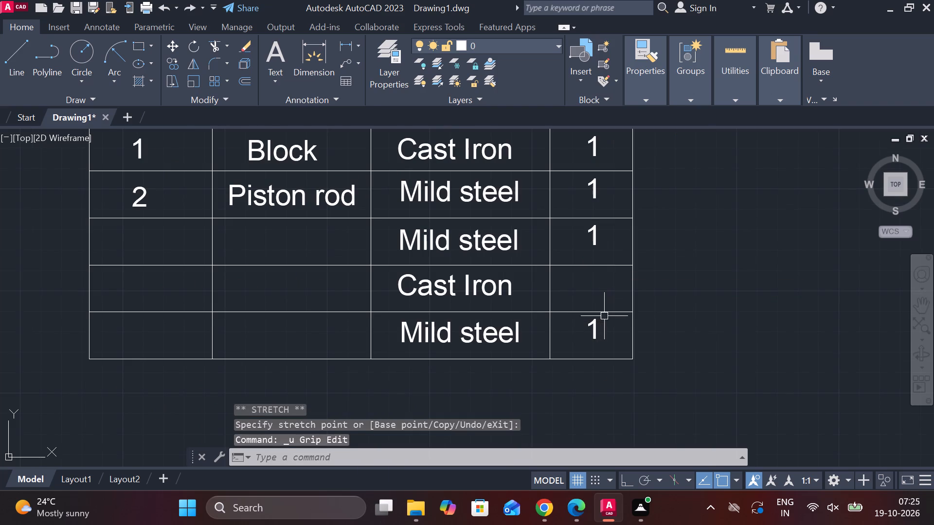
Paste a copy of the bottom Qty "1" into the fourth part row's Qty cell and change its text to "2".
left_click(597, 327)
key("ctrl+c")
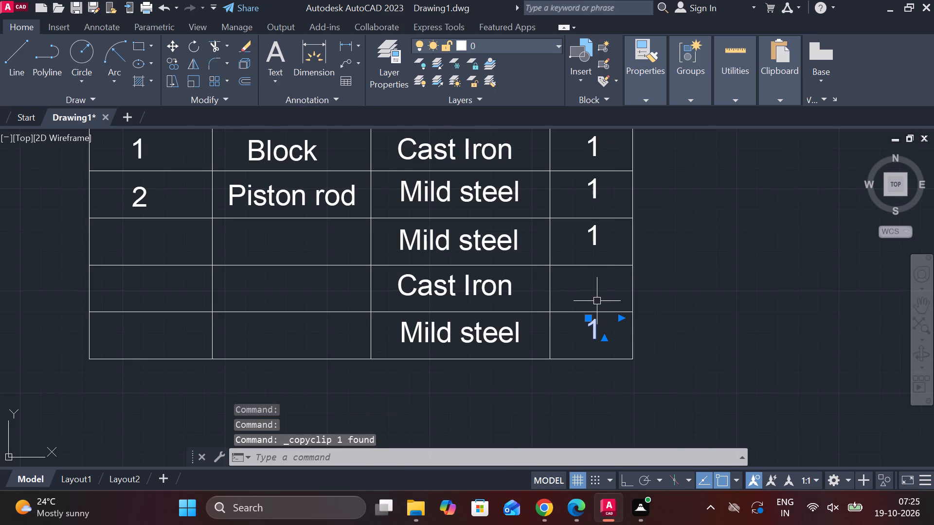
key("ctrl+v")
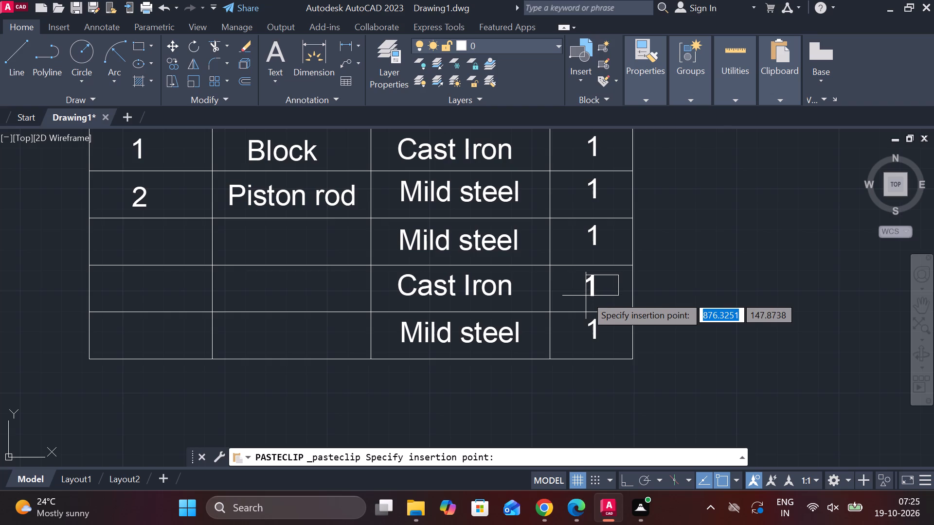
left_click(586, 296)
double_click(594, 288)
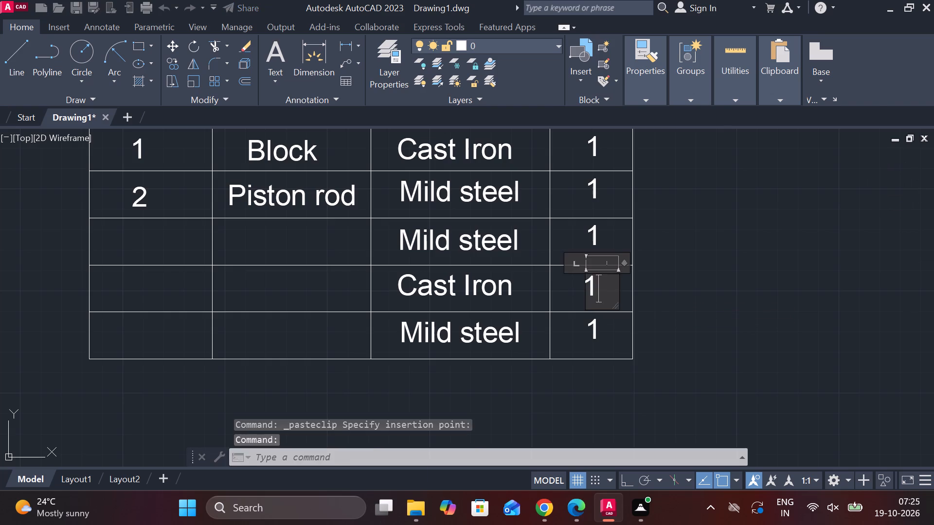
key("BackSpace")
key("2")
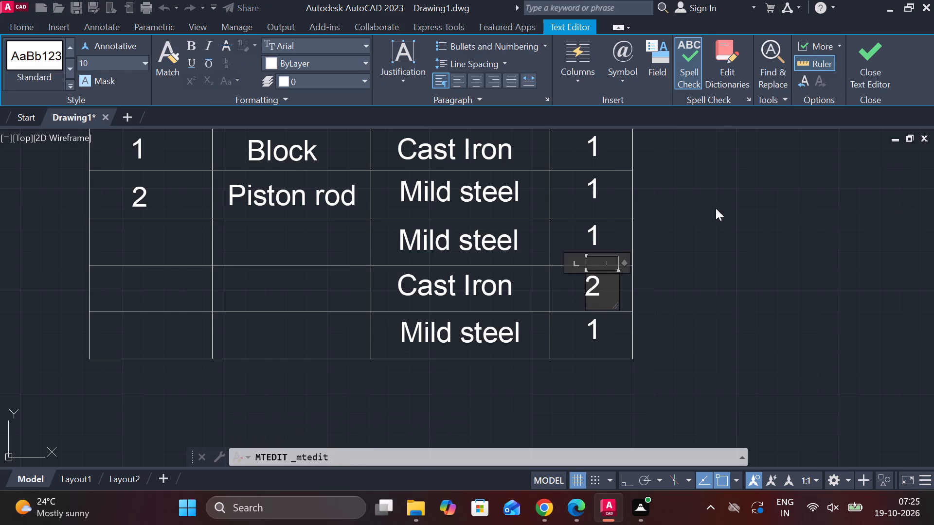
left_click(876, 53)
Paste the copied number into the third part row's Part No. cell, change it to "3" and left-align it.
scroll(498, 297, "down", 2)
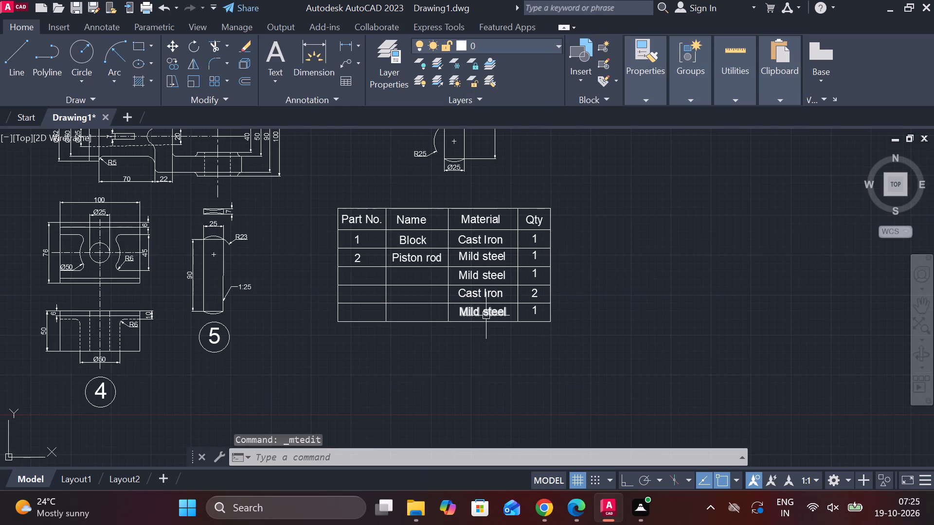
scroll(438, 305, "up", 1)
middle_click_drag(357, 293, 405, 307)
scroll(364, 290, "up", 1)
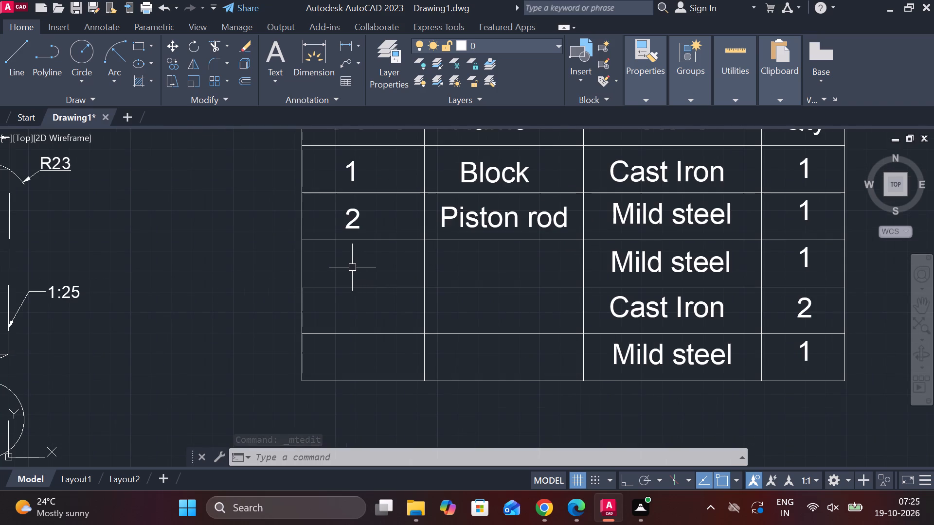
key("ctrl+v")
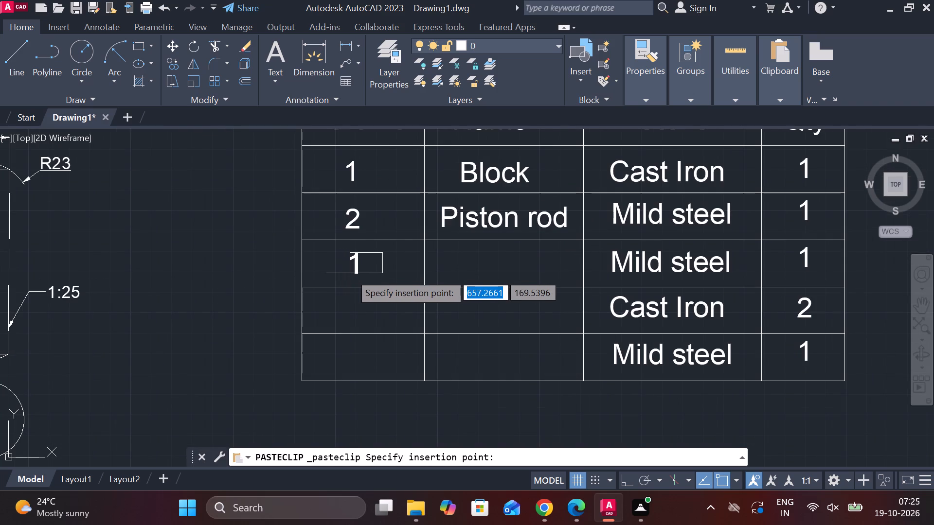
left_click(345, 274)
double_click(346, 259)
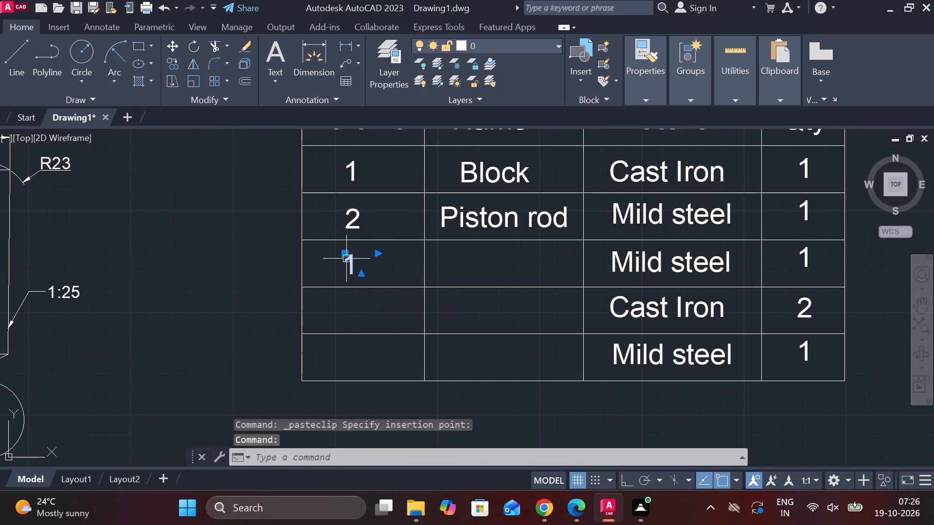
key("Right")
key("BackSpace")
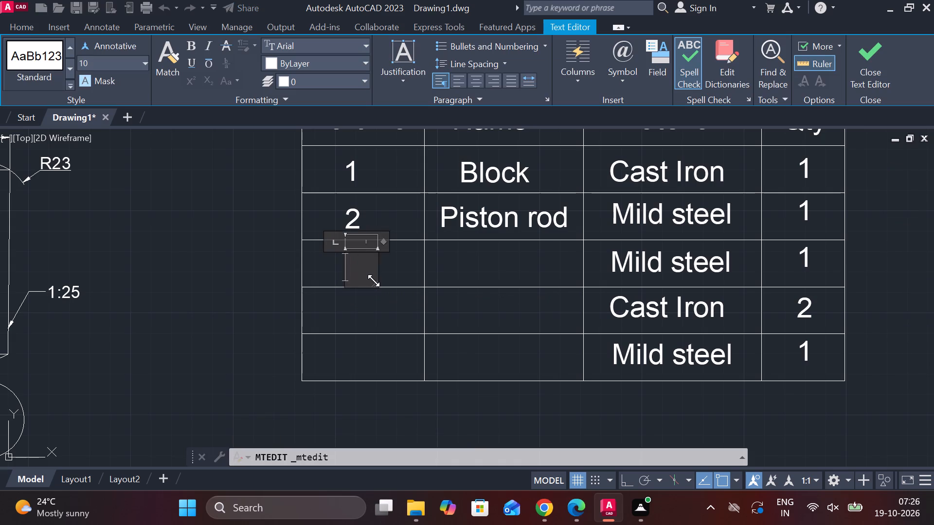
key("3")
left_click(471, 86)
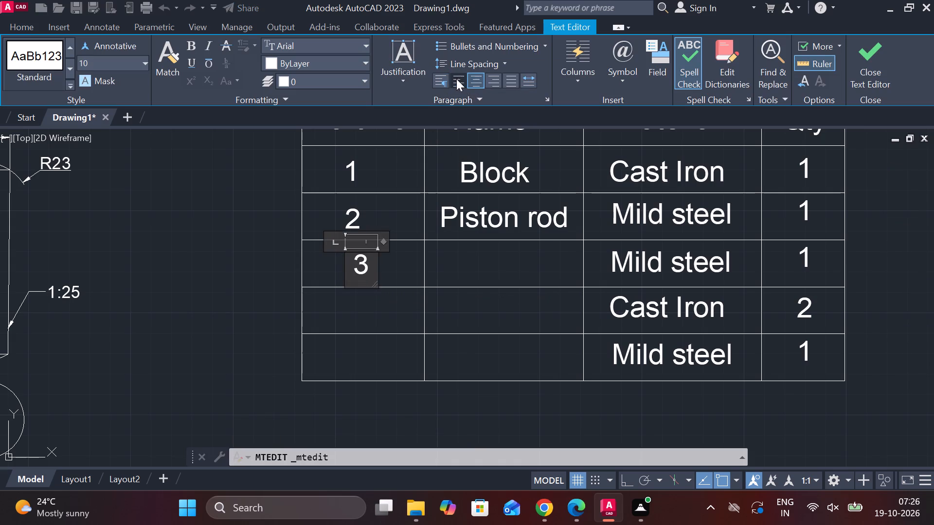
left_click(455, 79)
left_click(863, 67)
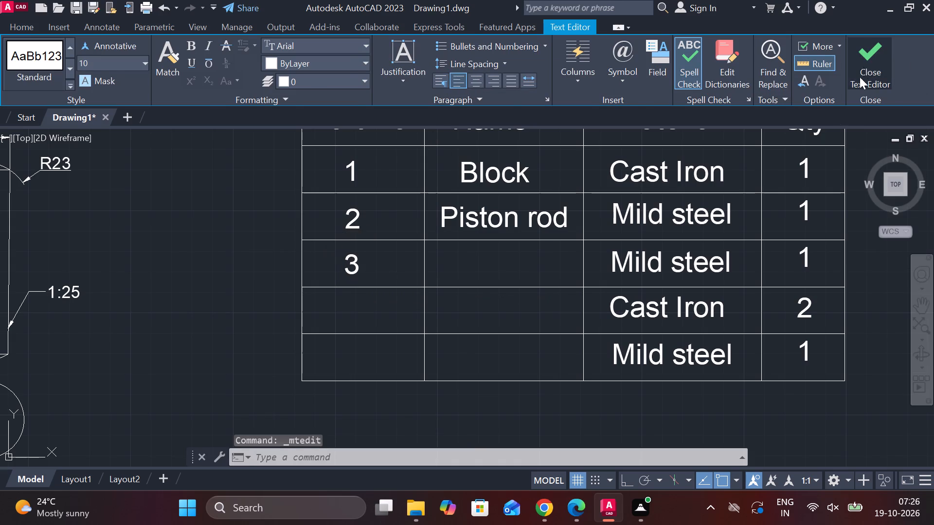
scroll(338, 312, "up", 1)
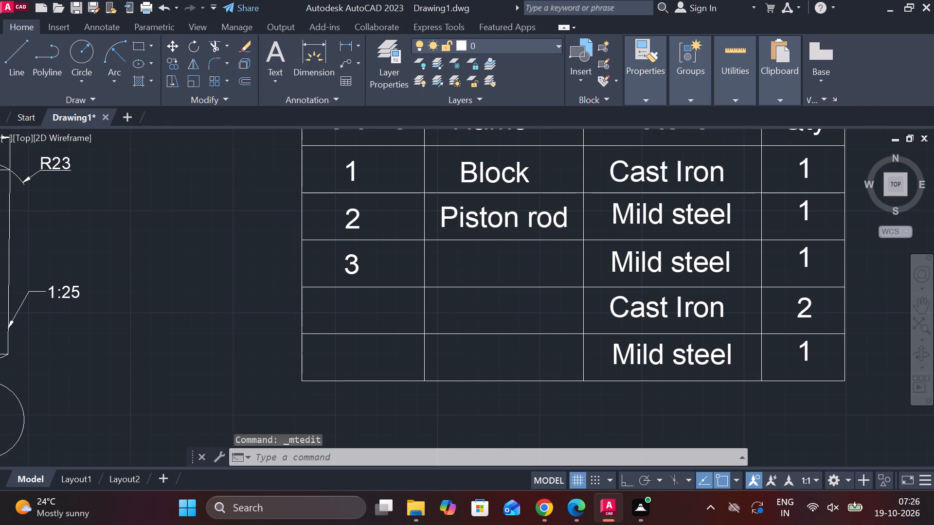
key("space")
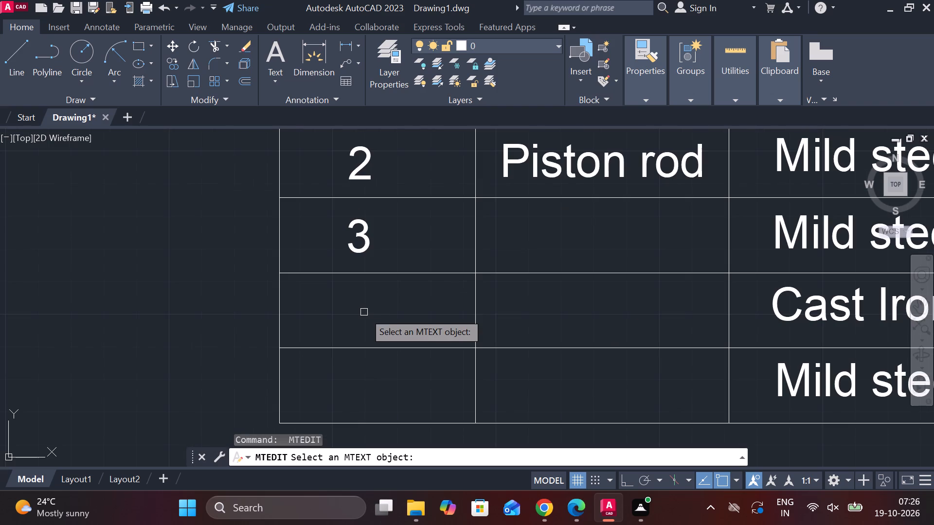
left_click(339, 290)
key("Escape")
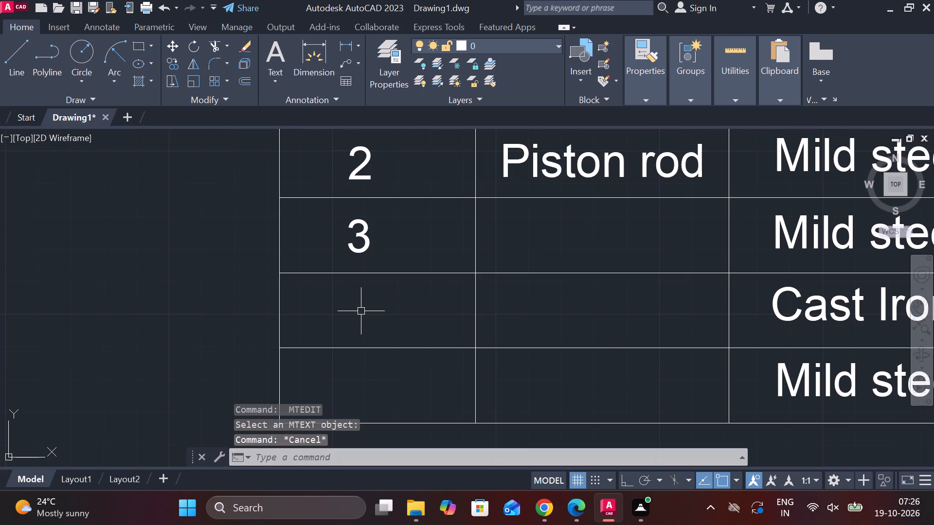
Create multiline text "4" at height 10 in the Part No. cell of the fourth part row.
type("t")
key("space")
left_click_drag(334, 290, 342, 293)
left_click(388, 329)
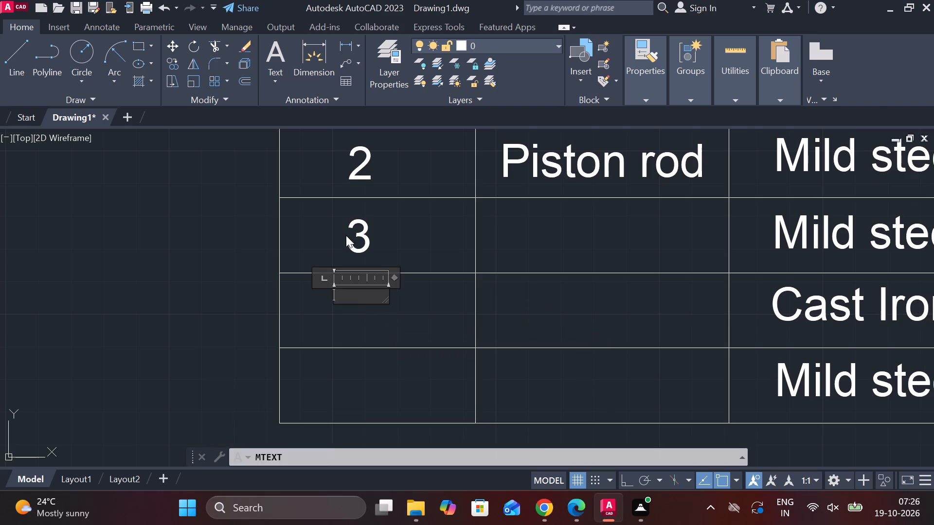
left_click(101, 61)
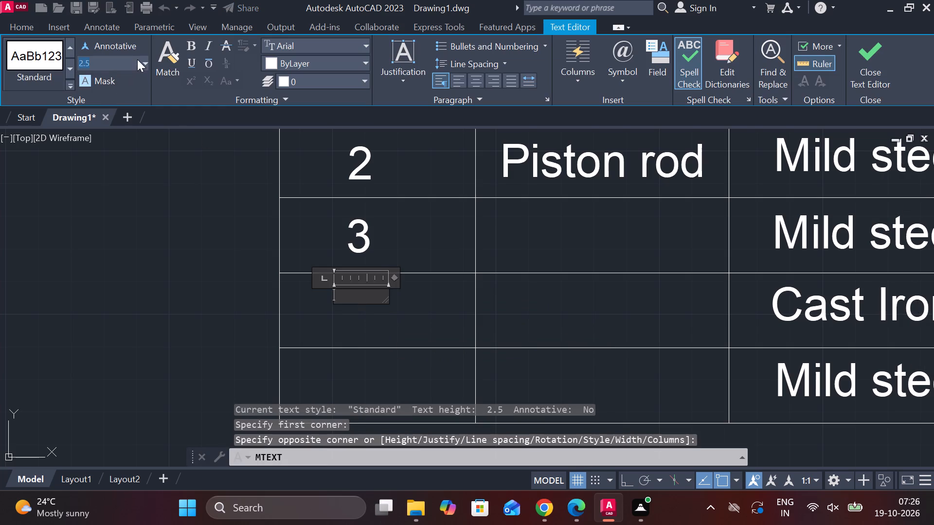
left_click(147, 62)
left_click(101, 109)
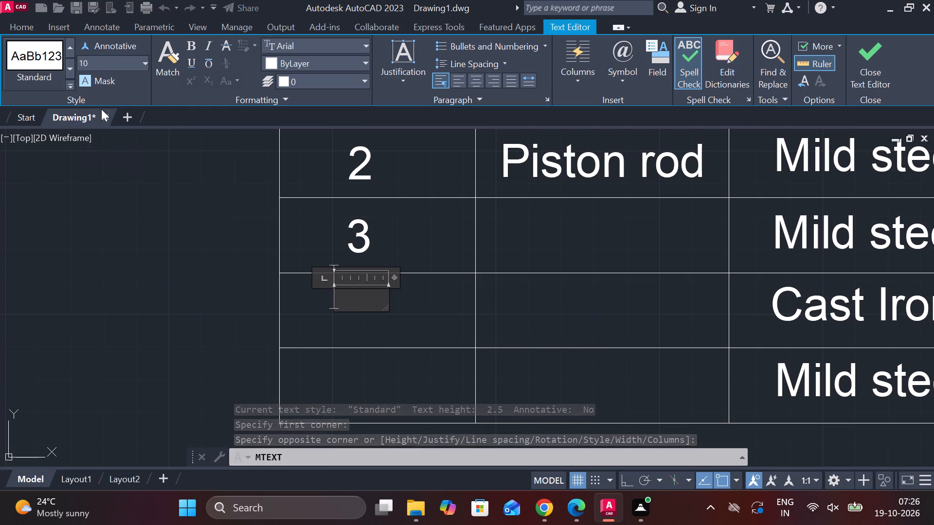
key("4")
left_click(878, 67)
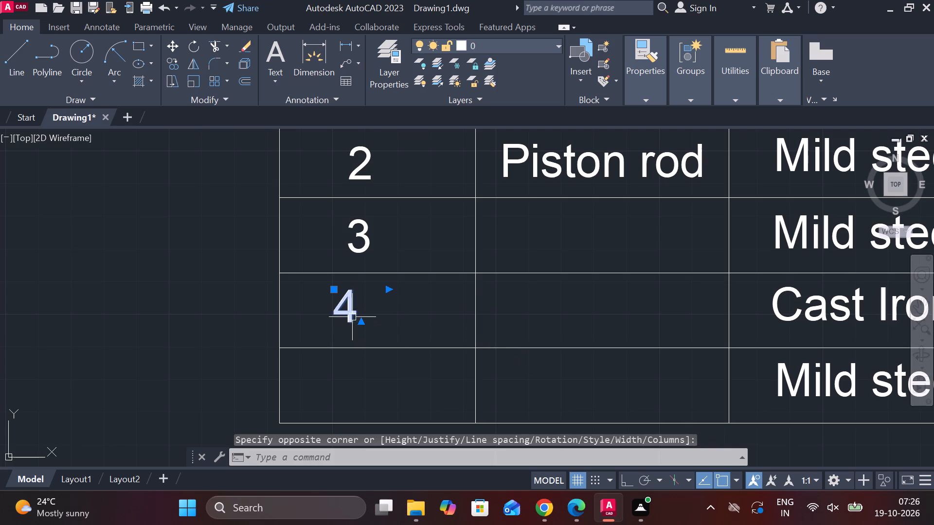
Move the "4" slightly to the right so it sits roughly beneath the "3" in the Part No. column.
left_click(352, 317)
left_click(330, 288)
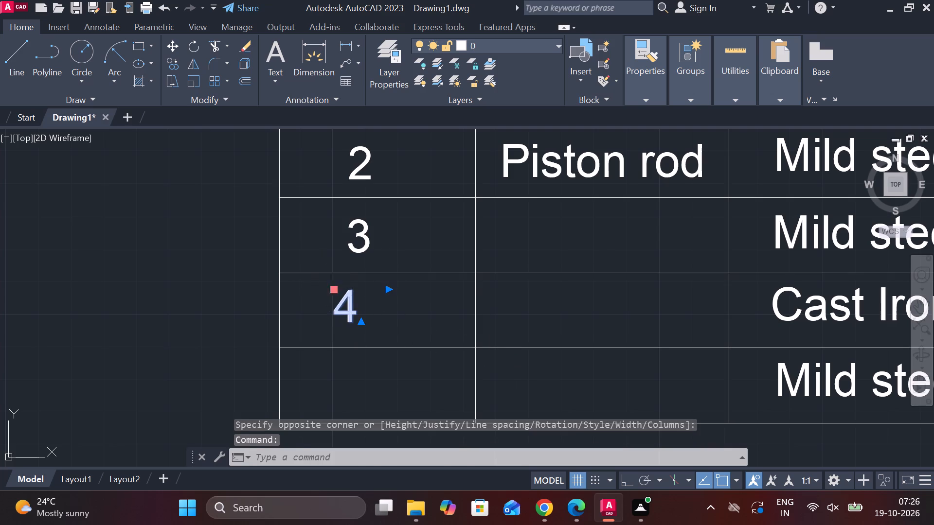
left_click(344, 288)
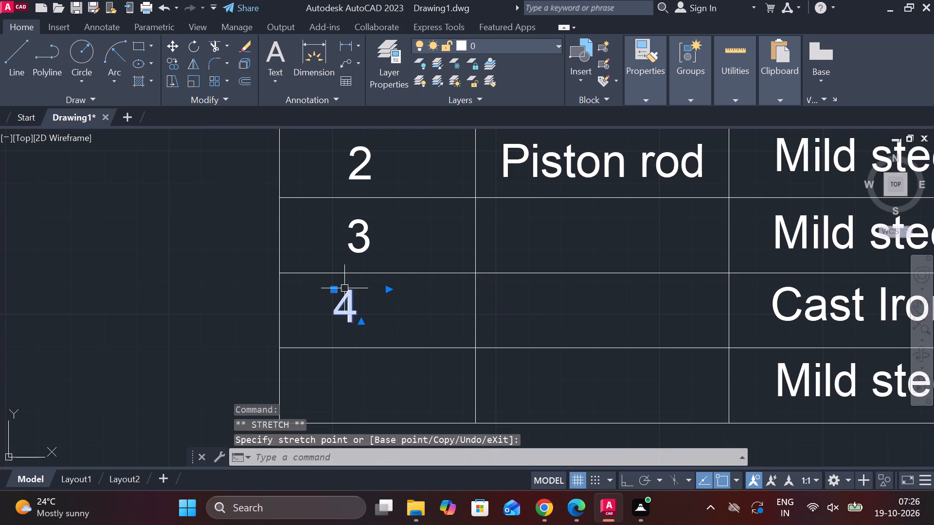
left_click(336, 291)
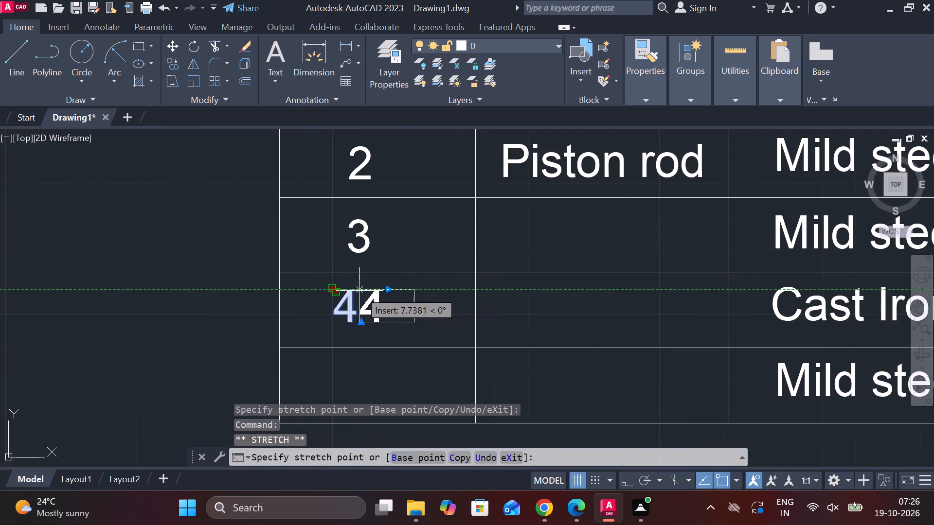
left_click(359, 291)
left_click(356, 291)
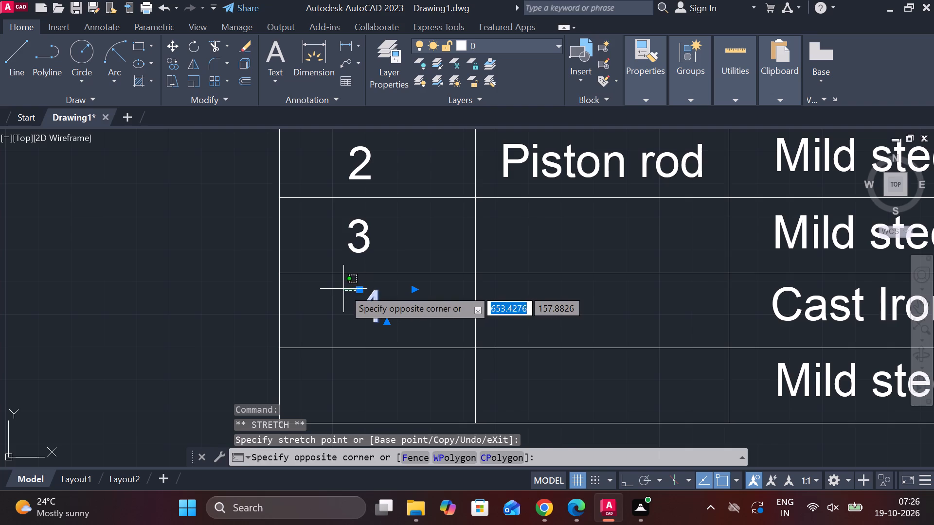
left_click(368, 289)
left_click(362, 289)
left_click(341, 289)
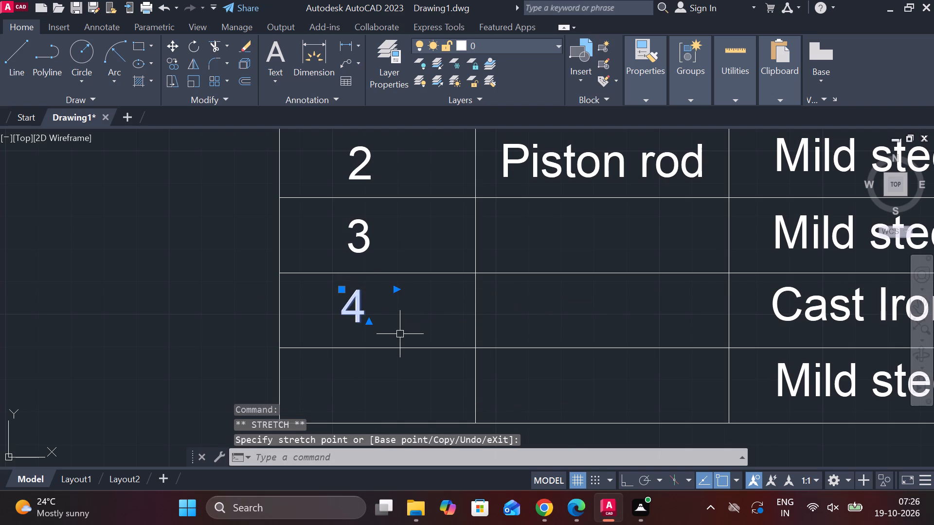
key("Escape")
Create multiline text "5" at height 10 in the Part No. cell of the fifth part row.
scroll(400, 334, "down", 1)
scroll(382, 355, "up", 1)
middle_click_drag(382, 355, 406, 301)
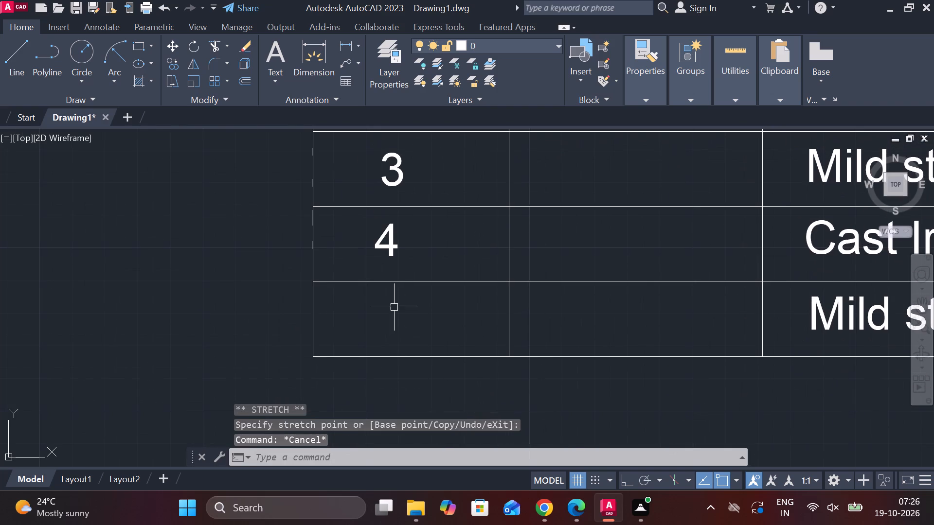
key("space")
left_click(375, 299)
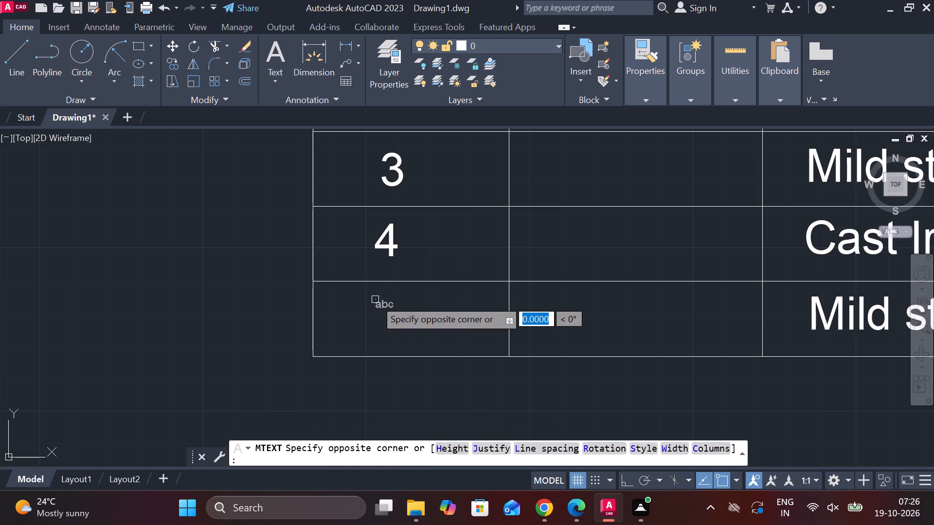
left_click(414, 341)
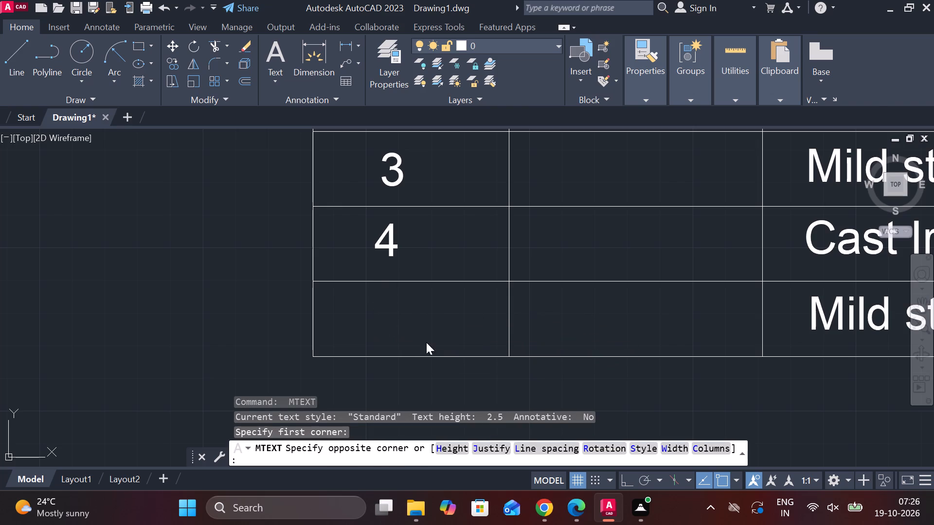
left_click(137, 67)
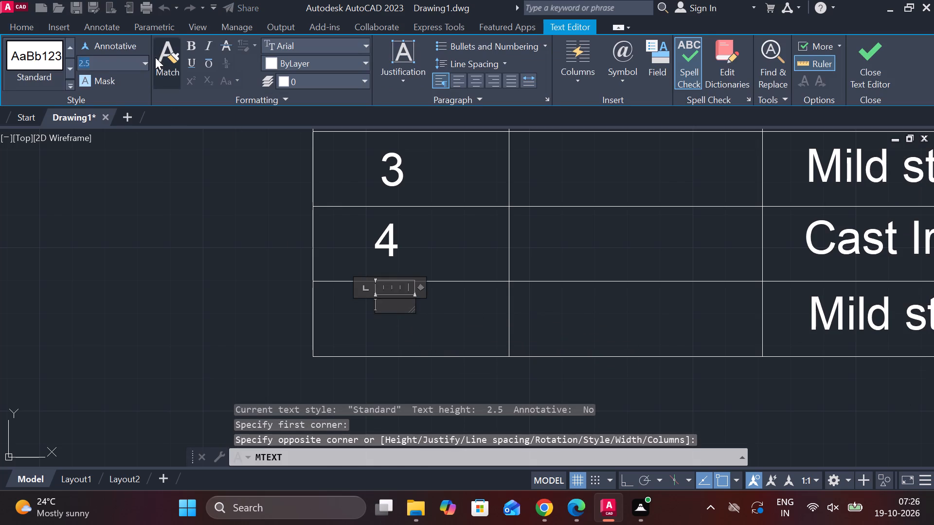
left_click(144, 64)
left_click(92, 109)
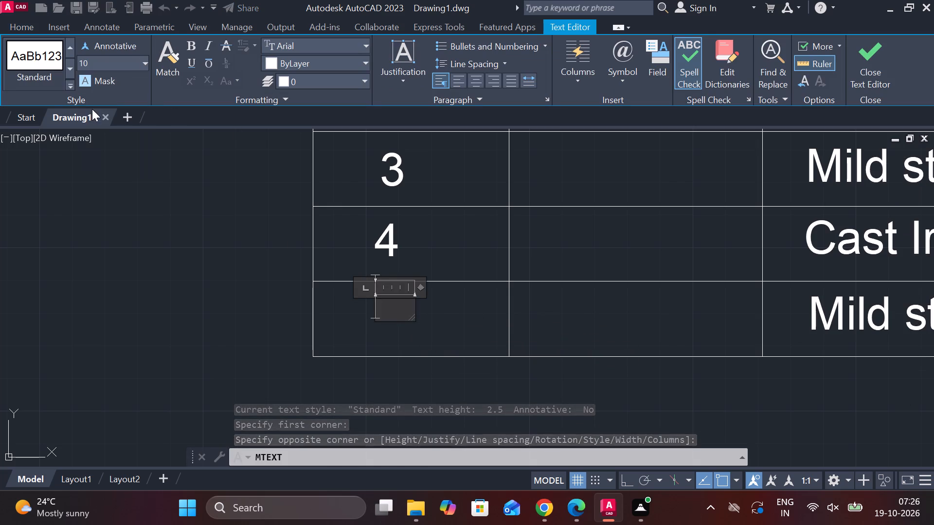
key("5")
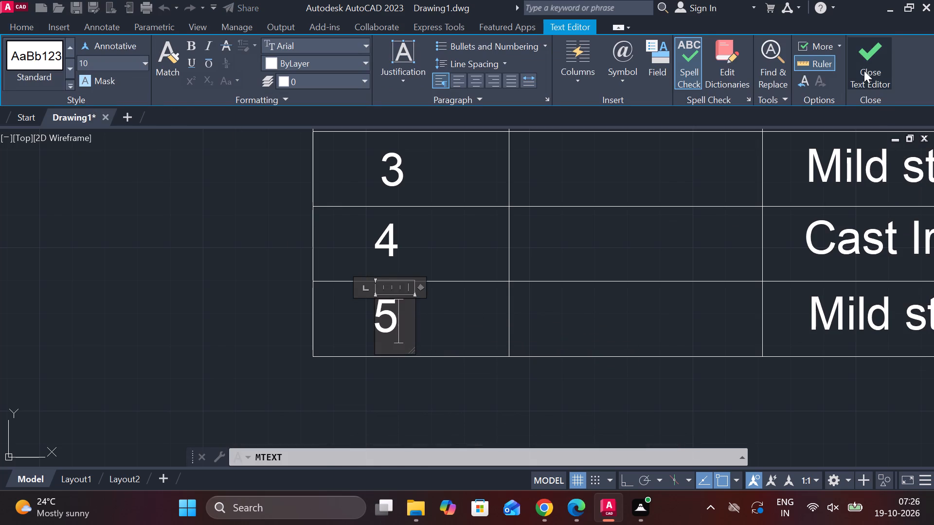
left_click(864, 70)
Create centred multiline text "Gudgeon pin" at height 10 in the Name cell of the third part row.
scroll(645, 240, "down", 1)
middle_click_drag(645, 240, 566, 299)
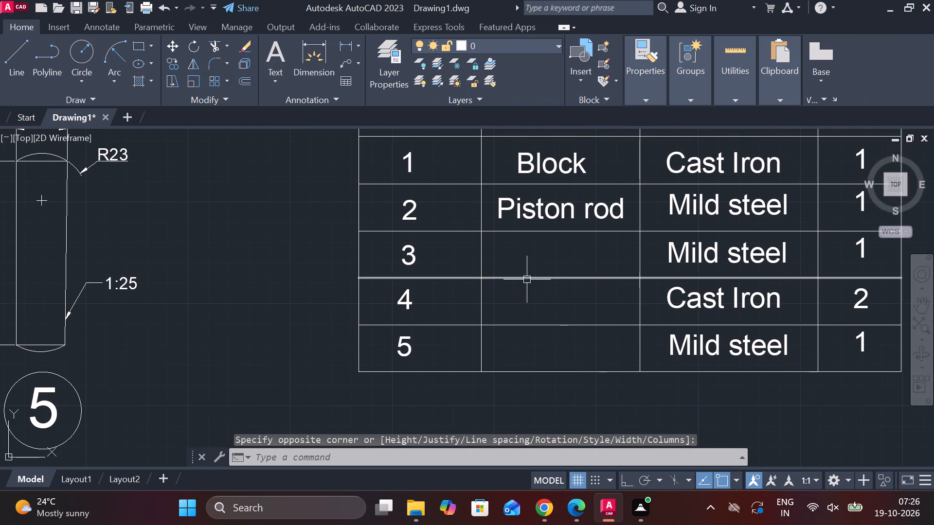
scroll(552, 274, "up", 1)
key("Escape")
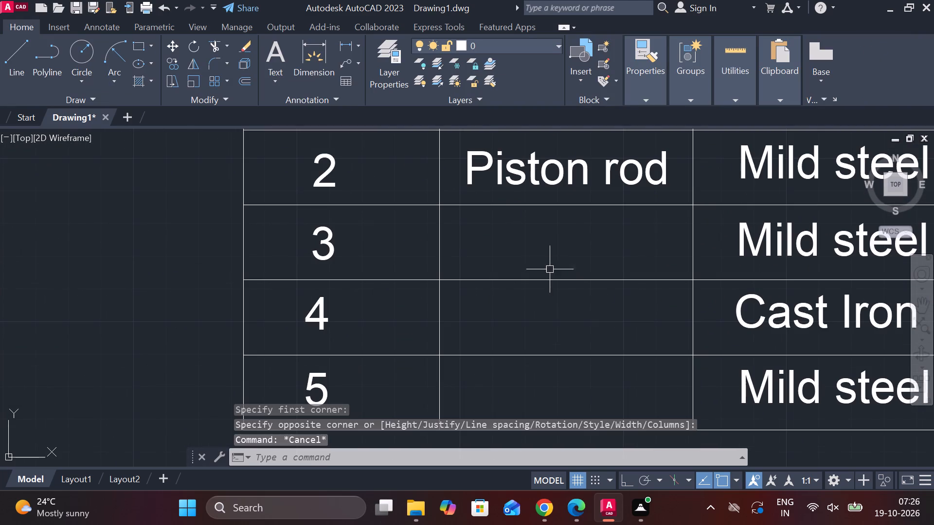
left_click(530, 167)
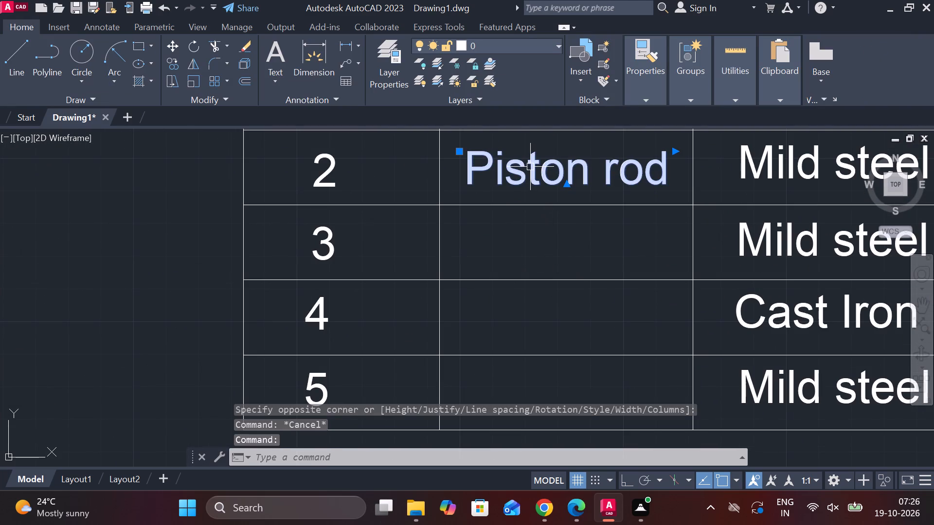
key("Escape")
type("mt")
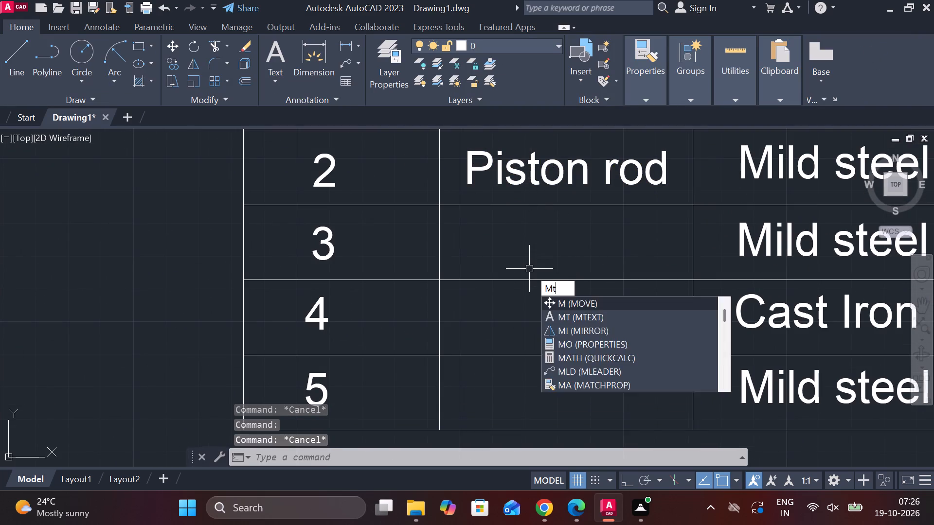
key("space")
left_click(465, 226)
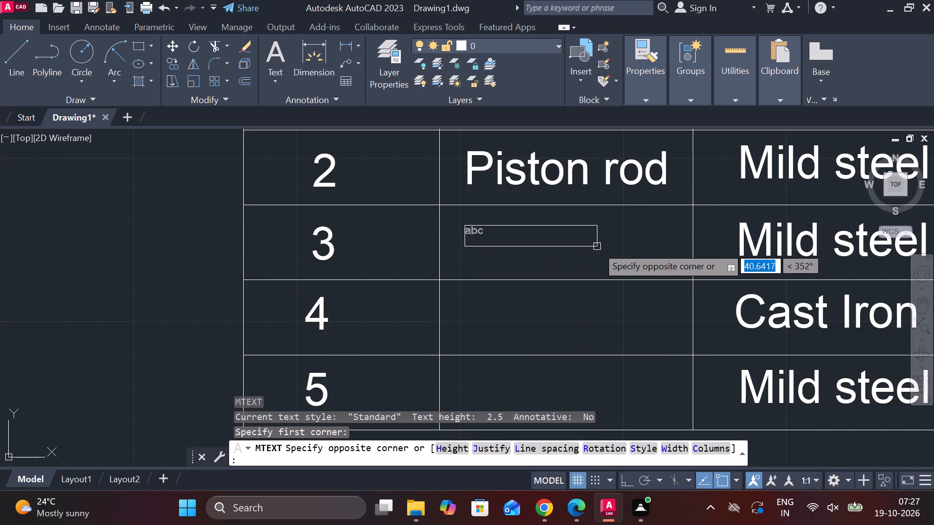
left_click(653, 260)
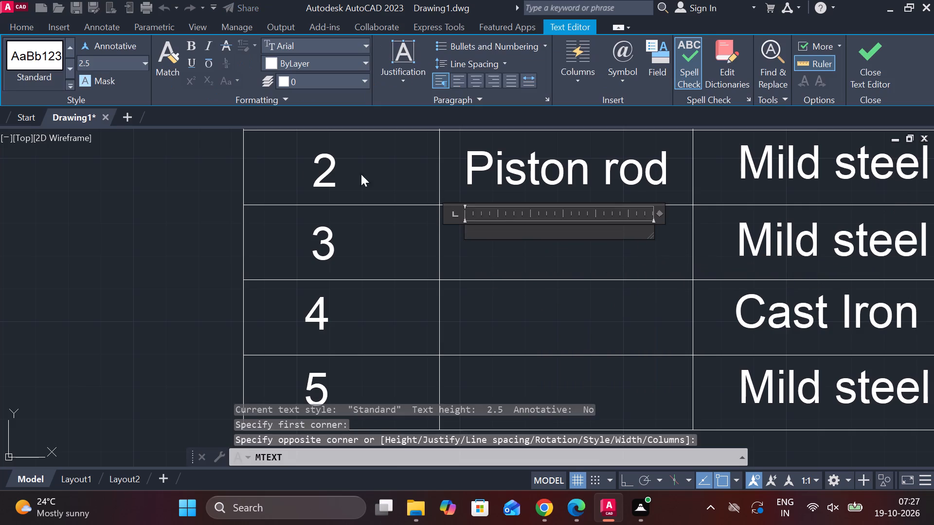
left_click(467, 83)
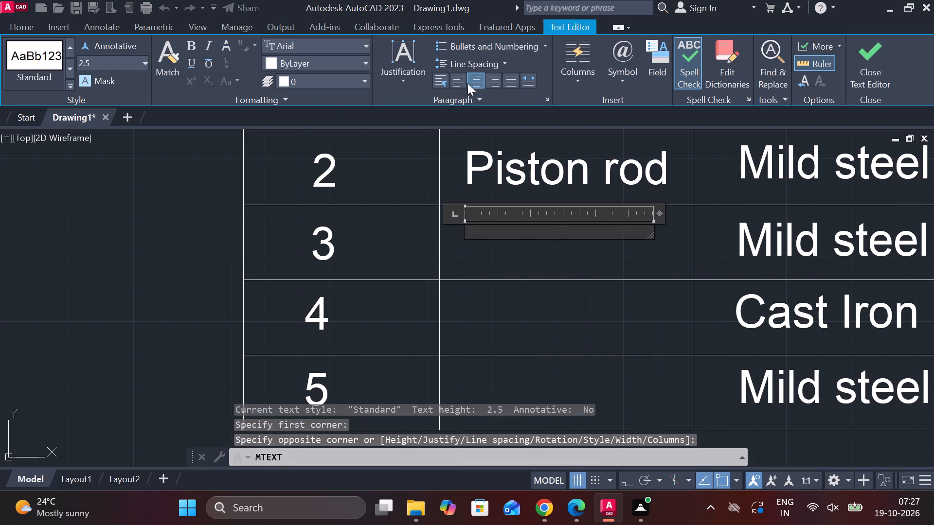
left_click(144, 64)
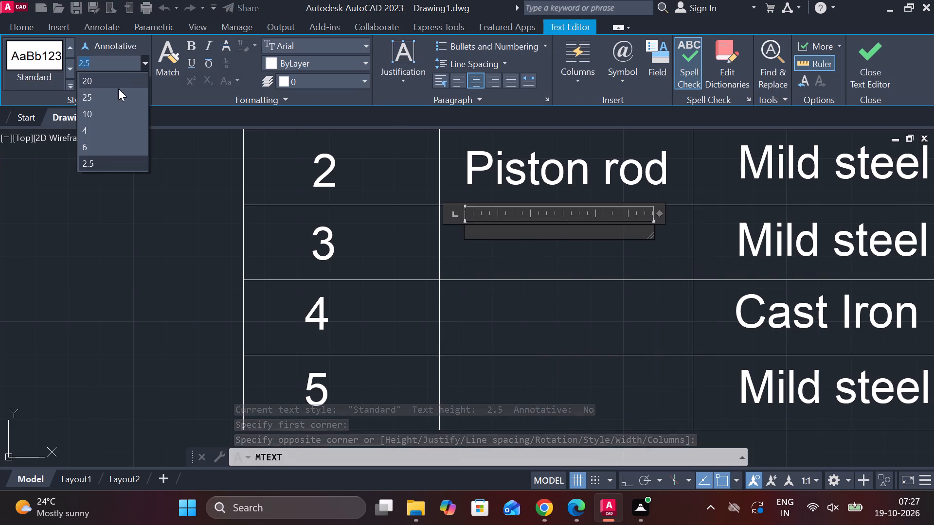
left_click(105, 111)
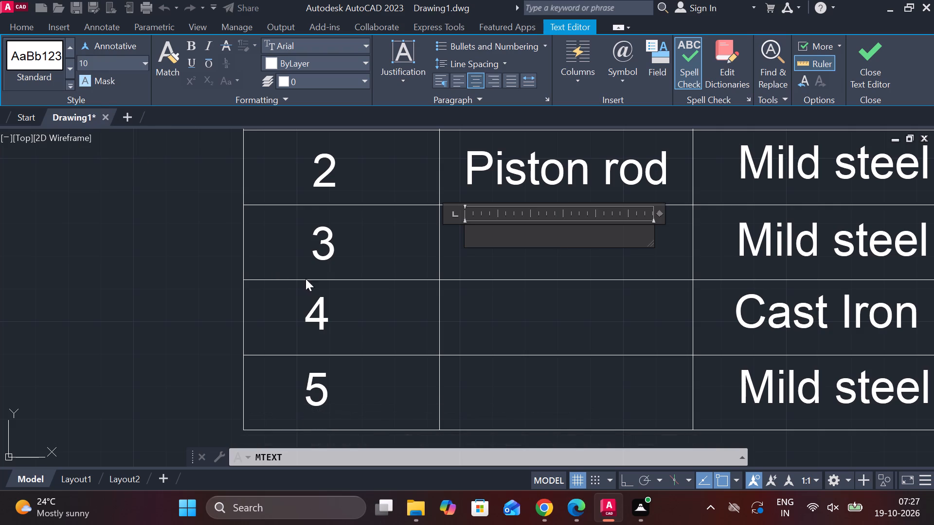
key("g")
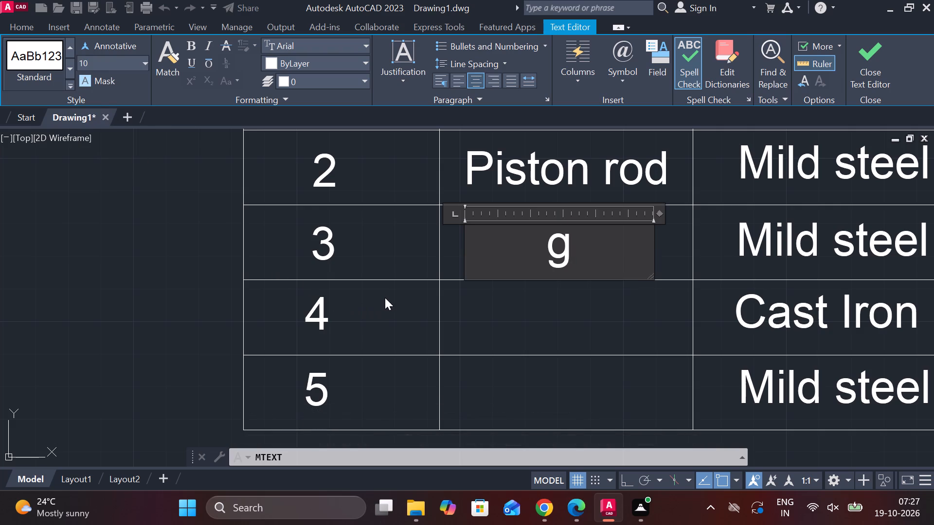
key("BackSpace")
key("u")
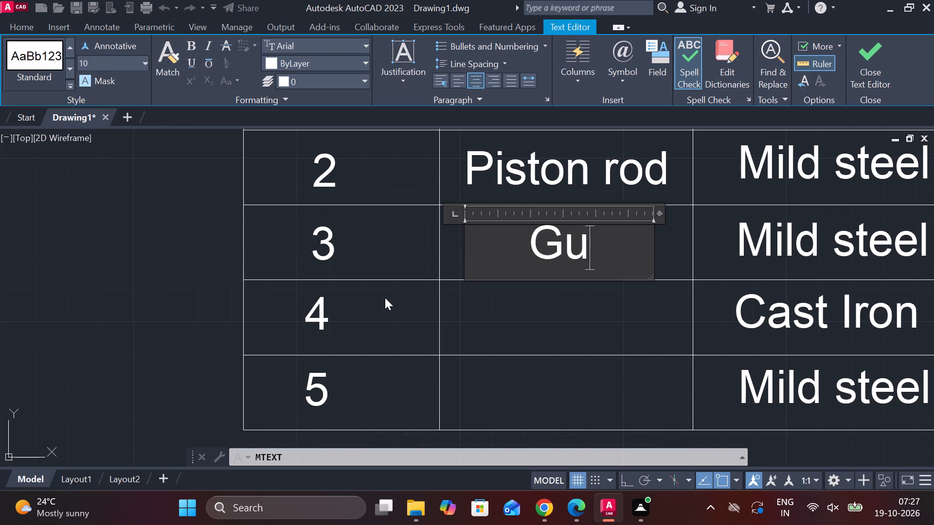
key("d")
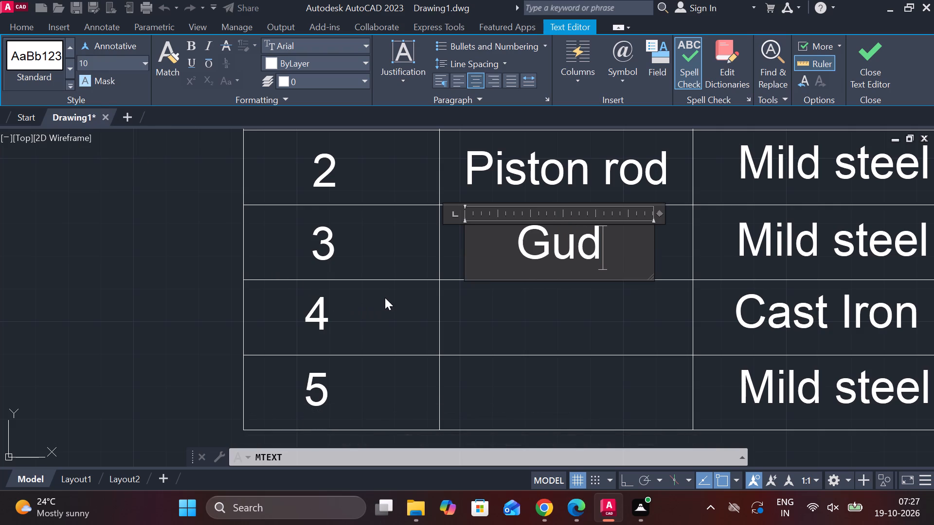
type("geon")
key("space")
type("pin")
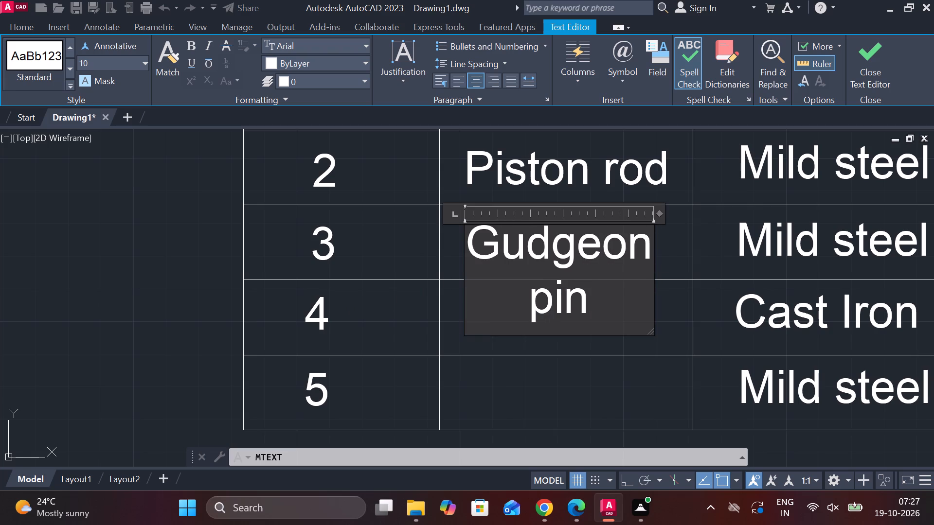
Widen the text box so "Gudgeon pin" fits on one line, left-align it and finish the text.
left_click_drag(653, 264, 709, 263)
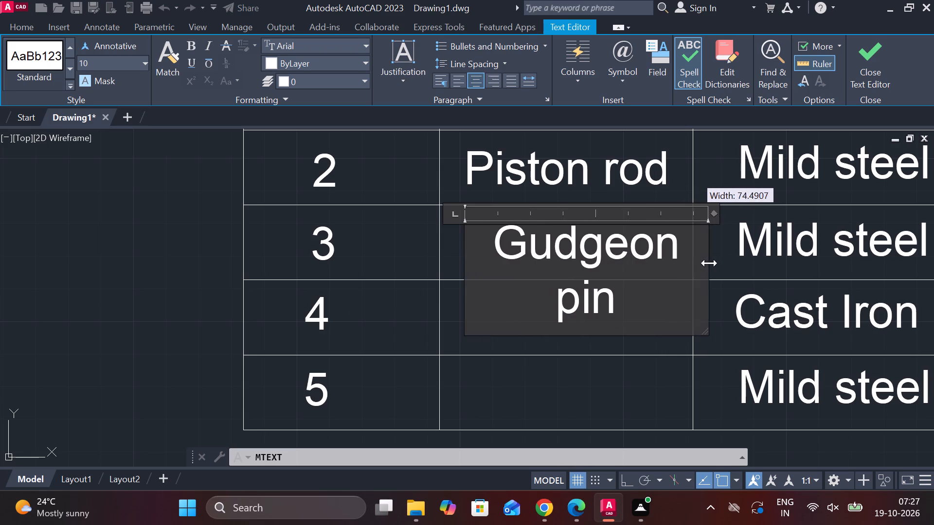
left_click_drag(709, 263, 730, 260)
left_click(462, 80)
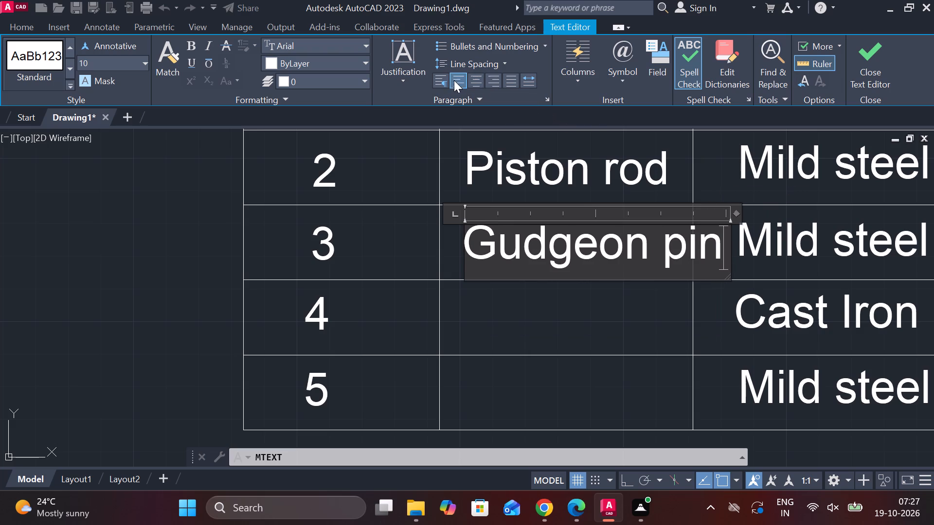
left_click(880, 56)
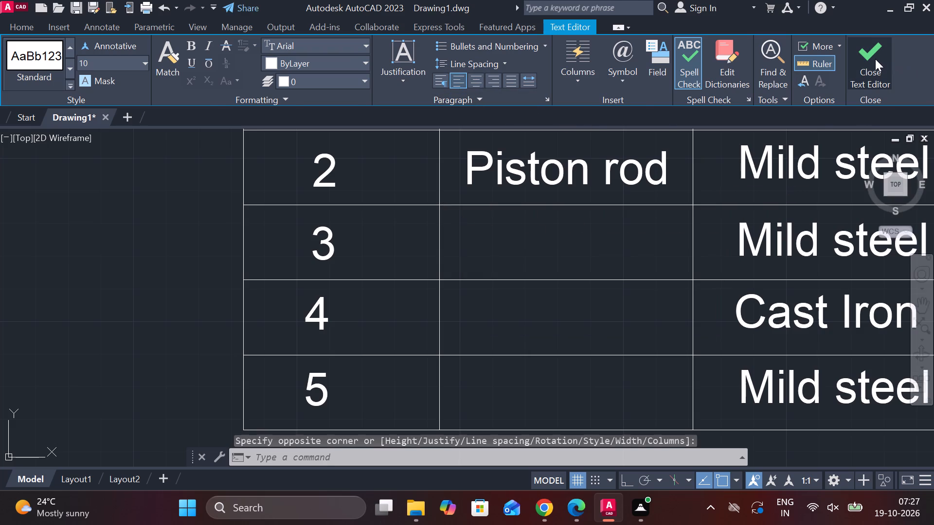
Move the "Gudgeon pin" text about 7.7 units left so it starts at the Name column's left line.
left_click(592, 256)
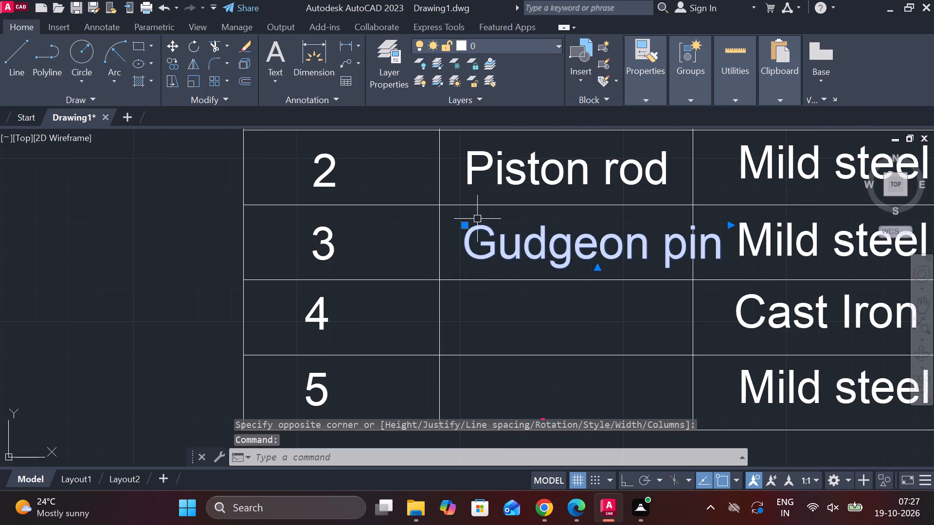
left_click(462, 225)
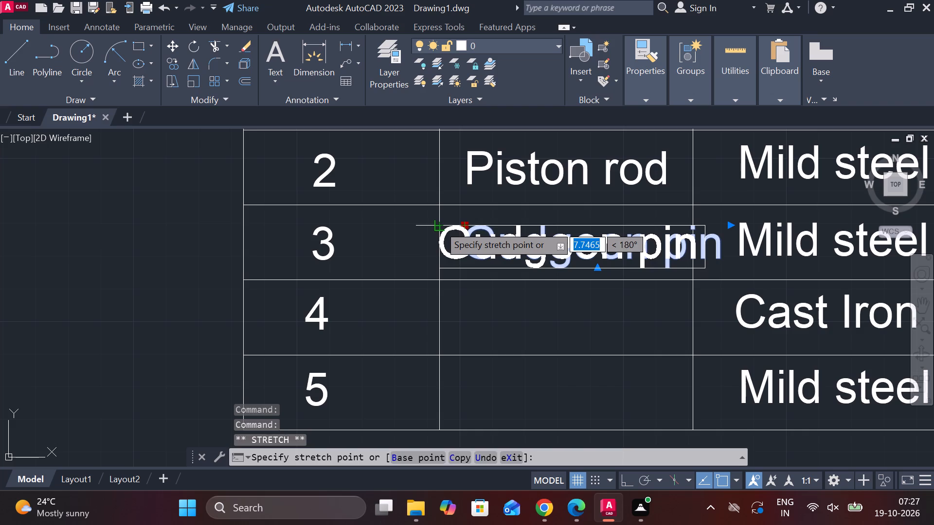
left_click(439, 225)
scroll(459, 225, "down", 1)
middle_click_drag(488, 274, 497, 342)
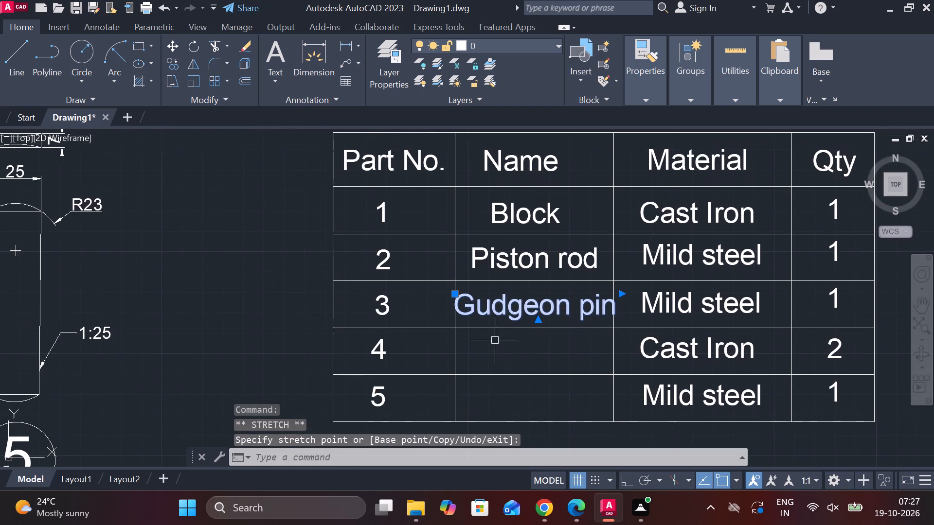
key("Escape")
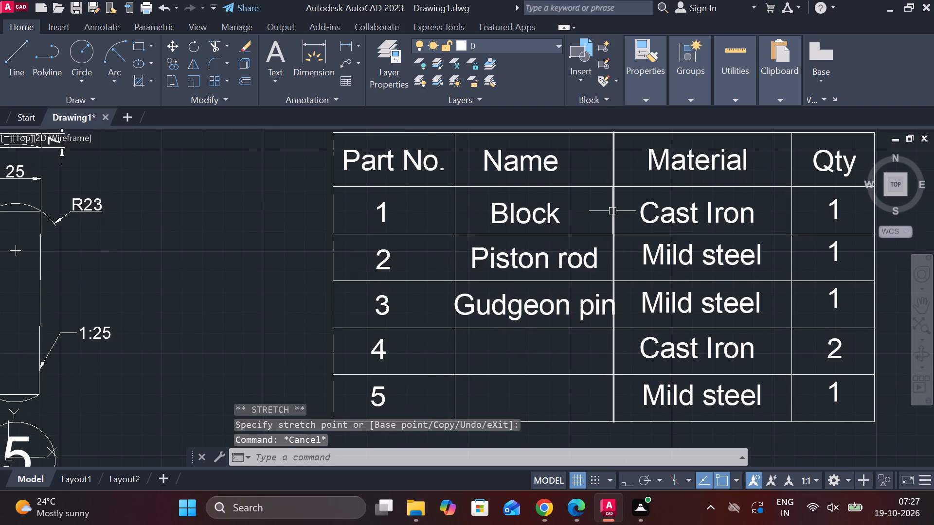
Move the vertical line between the Name and Material columns slightly right to clear the end of "Gudgeon pin".
left_click(613, 211)
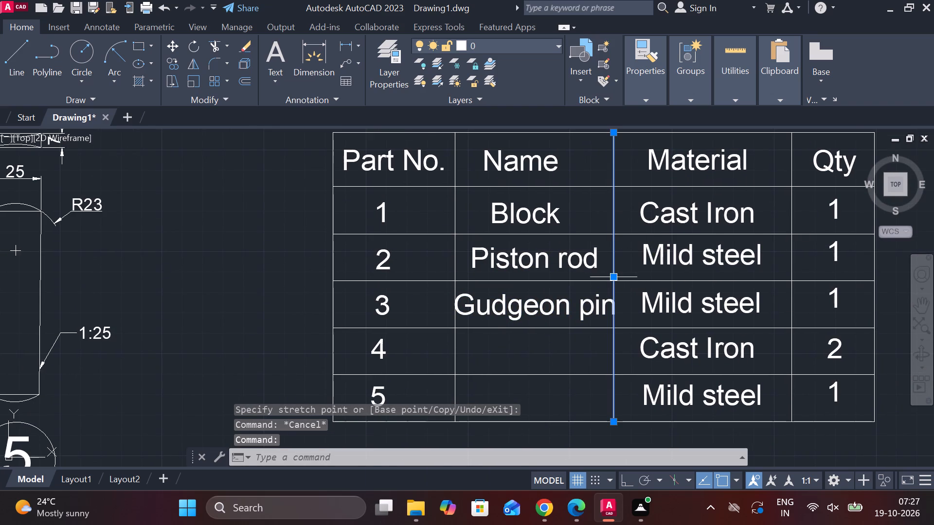
left_click(613, 276)
left_click(627, 276)
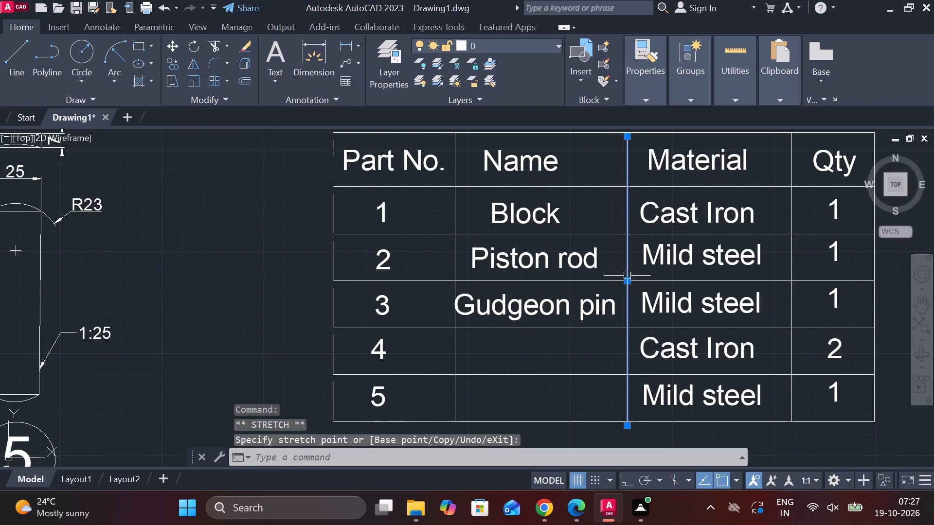
key("Escape")
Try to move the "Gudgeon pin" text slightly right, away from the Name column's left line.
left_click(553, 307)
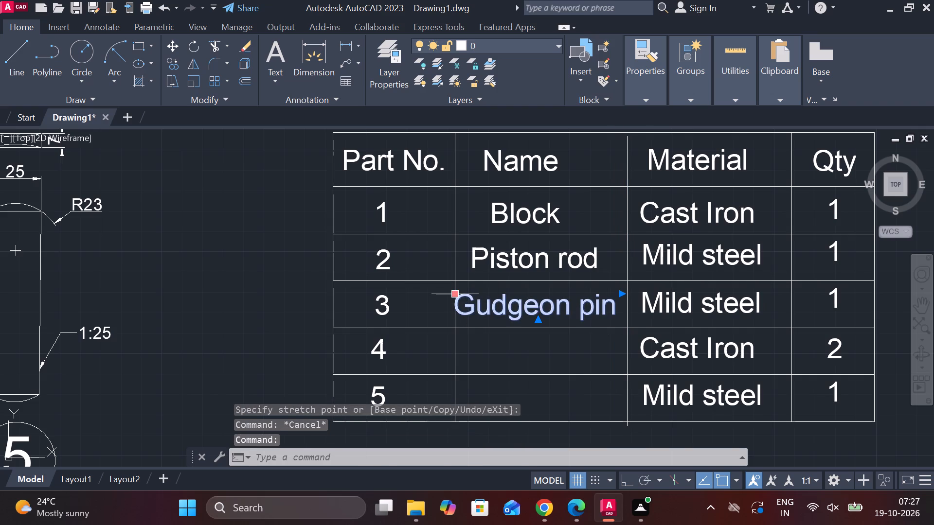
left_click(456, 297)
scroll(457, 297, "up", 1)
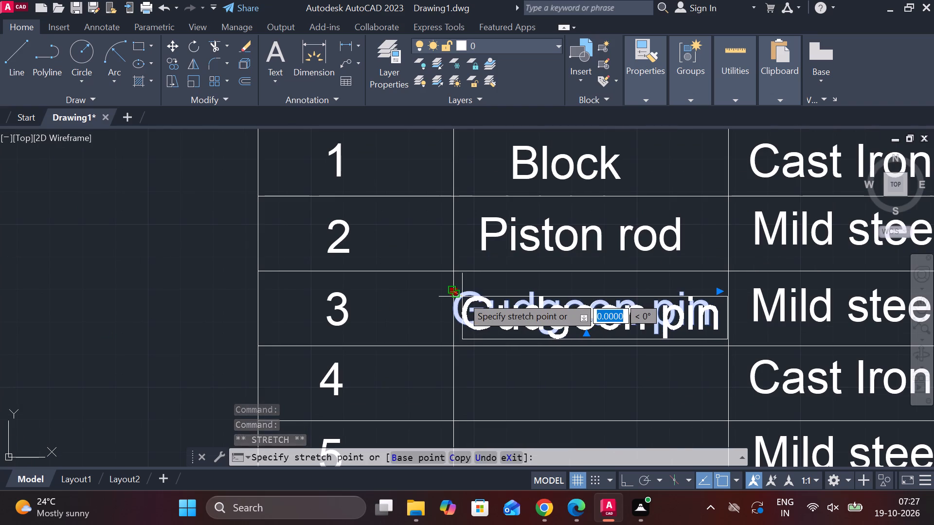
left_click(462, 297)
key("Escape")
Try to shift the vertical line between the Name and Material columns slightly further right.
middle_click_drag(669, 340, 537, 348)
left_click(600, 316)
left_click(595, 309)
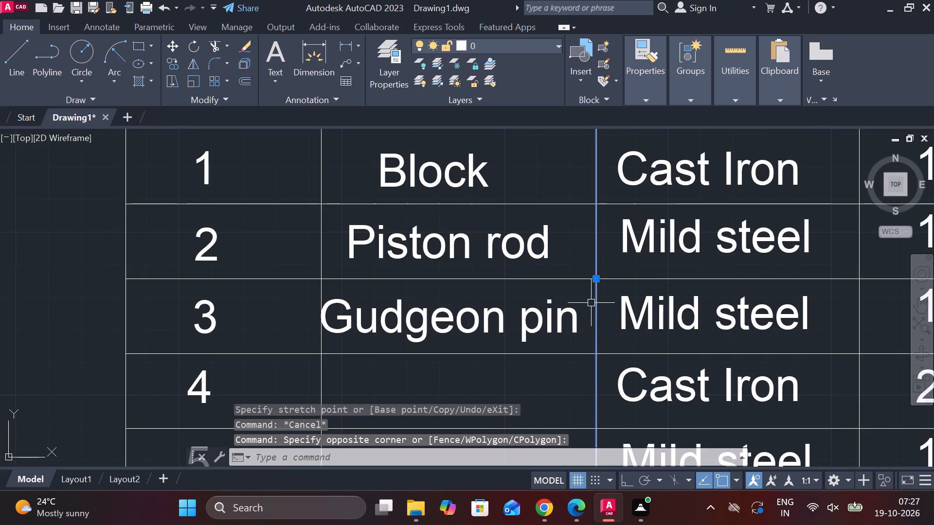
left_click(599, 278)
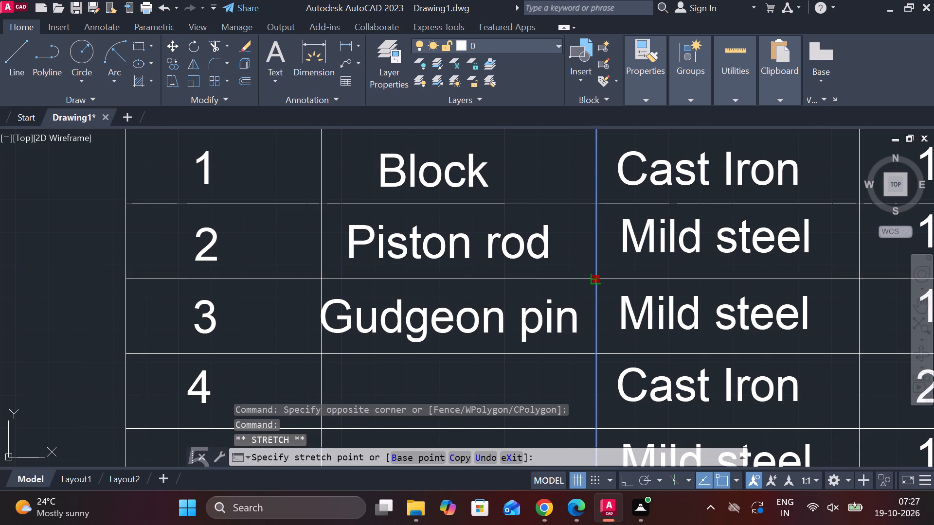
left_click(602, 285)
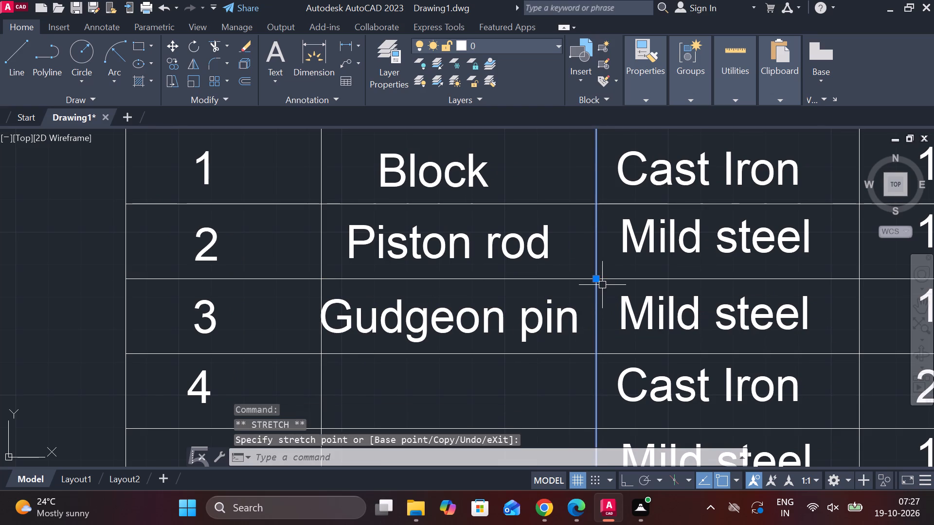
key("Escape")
Move the "Gudgeon pin" text slightly right so it sits clear of the Name column's left line.
left_click(543, 309)
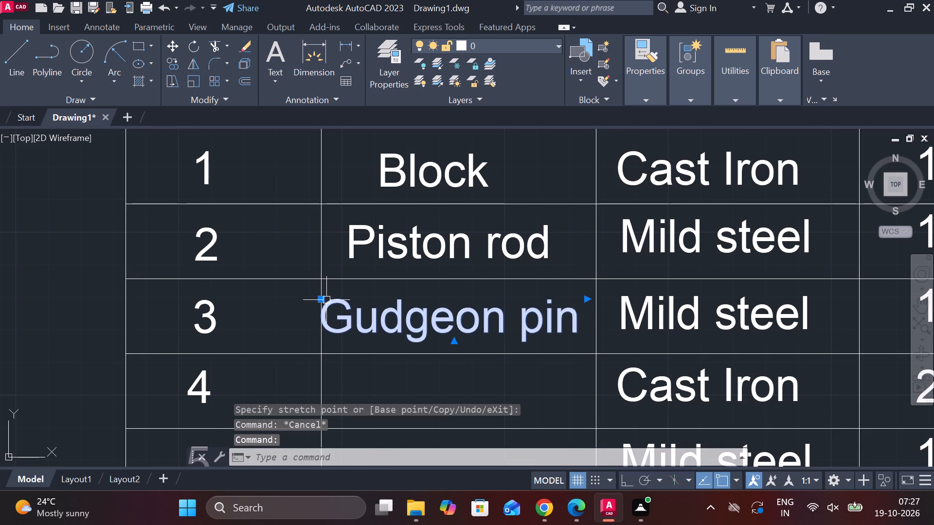
scroll(336, 296, "up", 1)
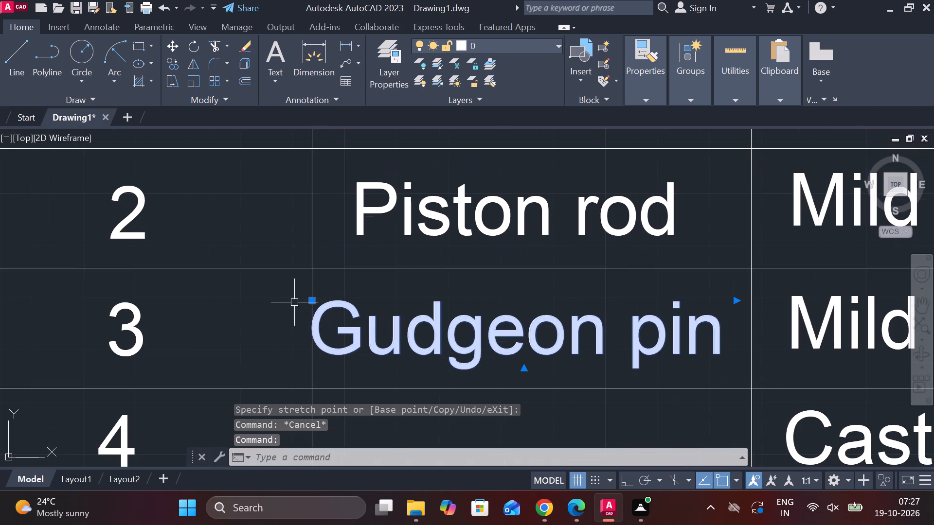
left_click(311, 300)
left_click(327, 297)
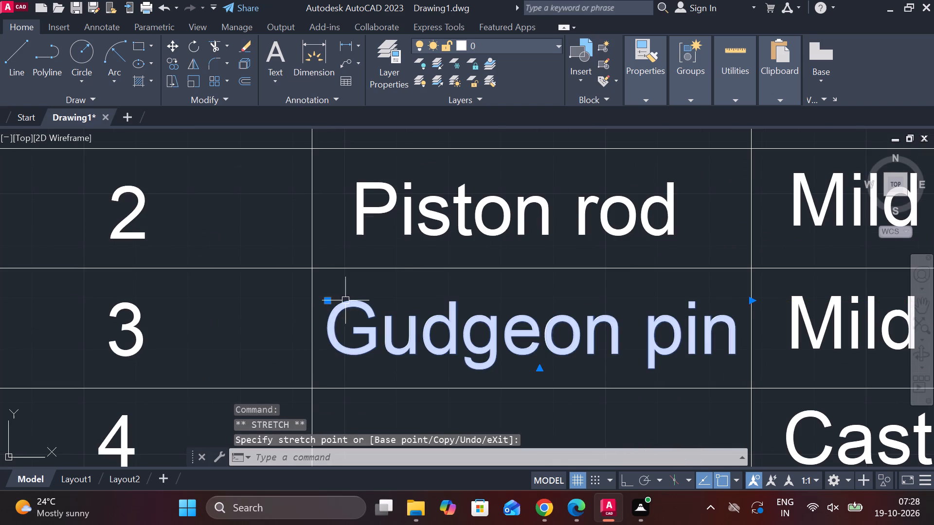
key("Escape")
Add the multiline text "Slider block" at height 10 in the Name cell of row 4, widening its box to fit one line.
scroll(523, 324, "down", 2)
middle_click_drag(526, 362, 525, 362)
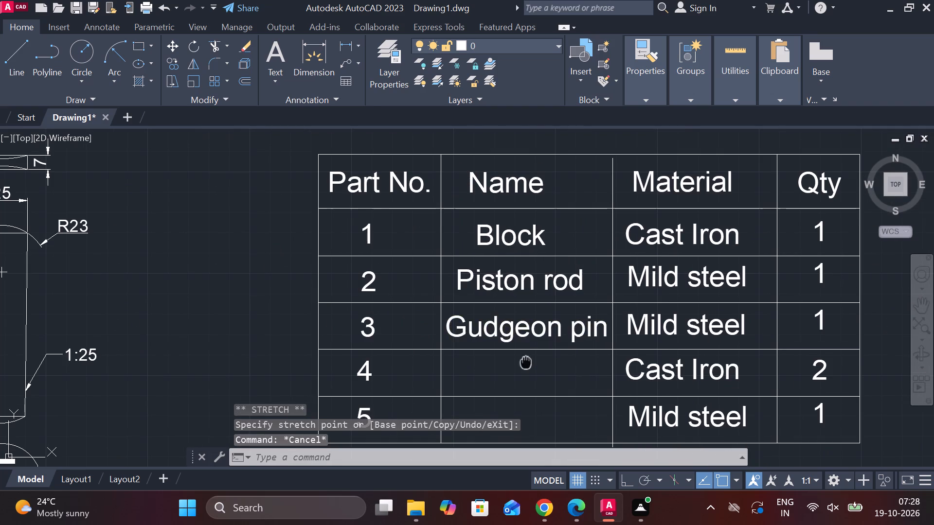
middle_click_drag(525, 362, 517, 282)
key("space")
scroll(468, 290, "up", 2)
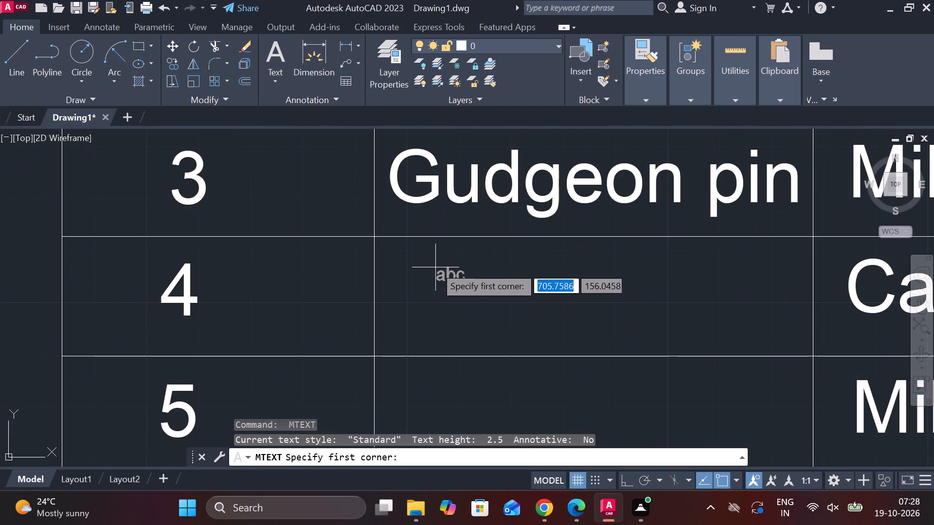
left_click(408, 252)
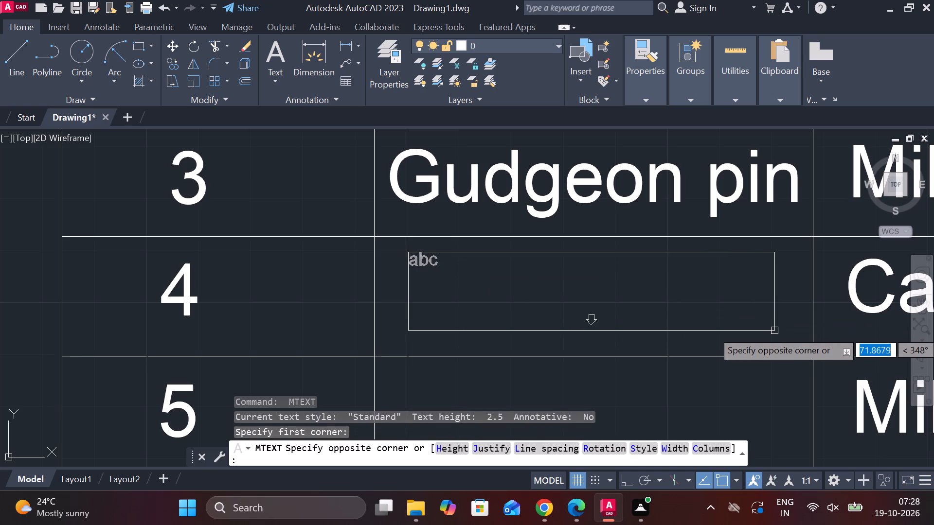
left_click(775, 336)
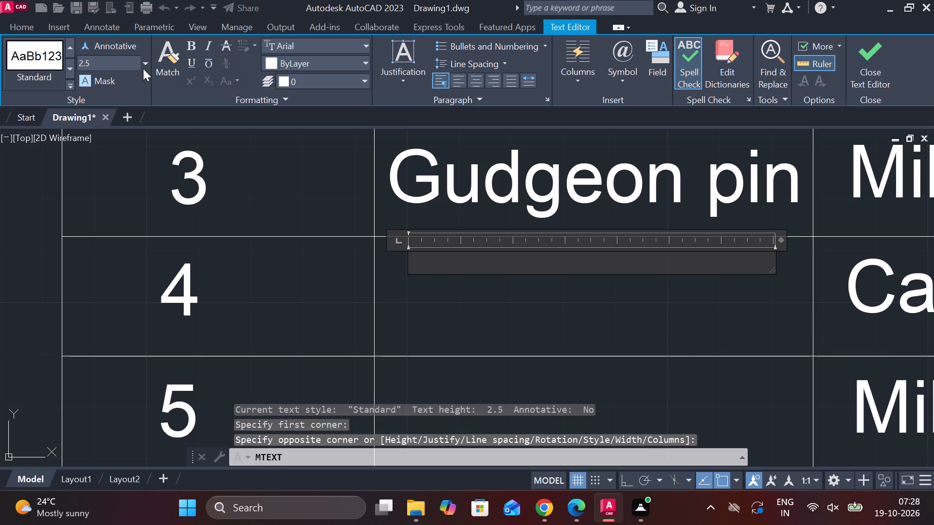
left_click(144, 63)
left_click(109, 117)
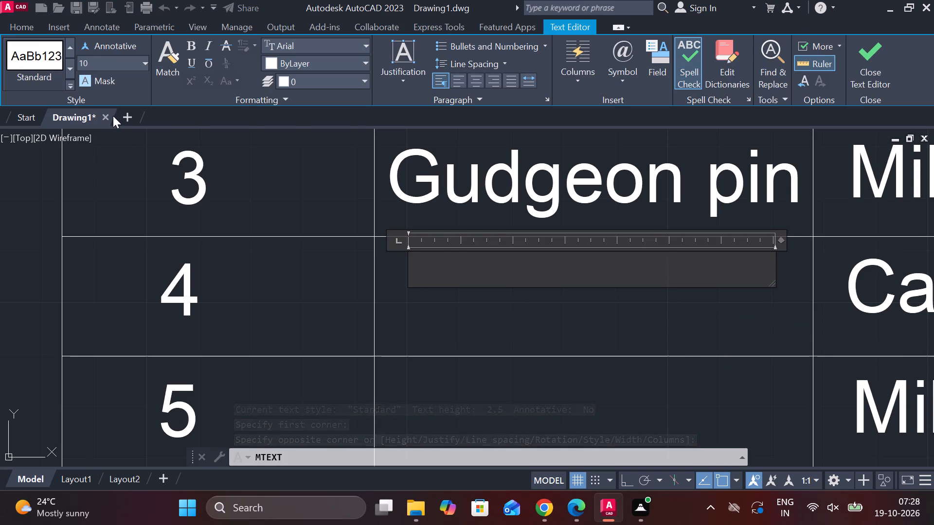
key("s")
type("lider")
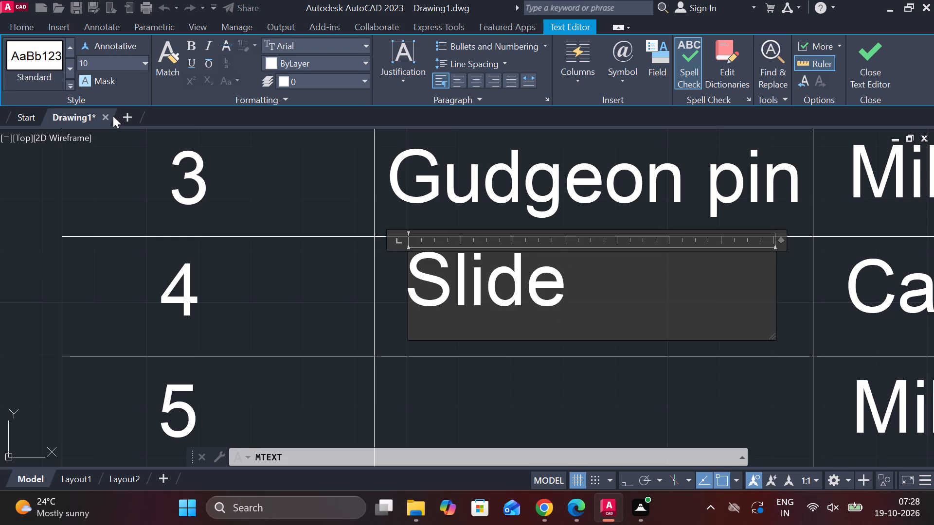
key("space")
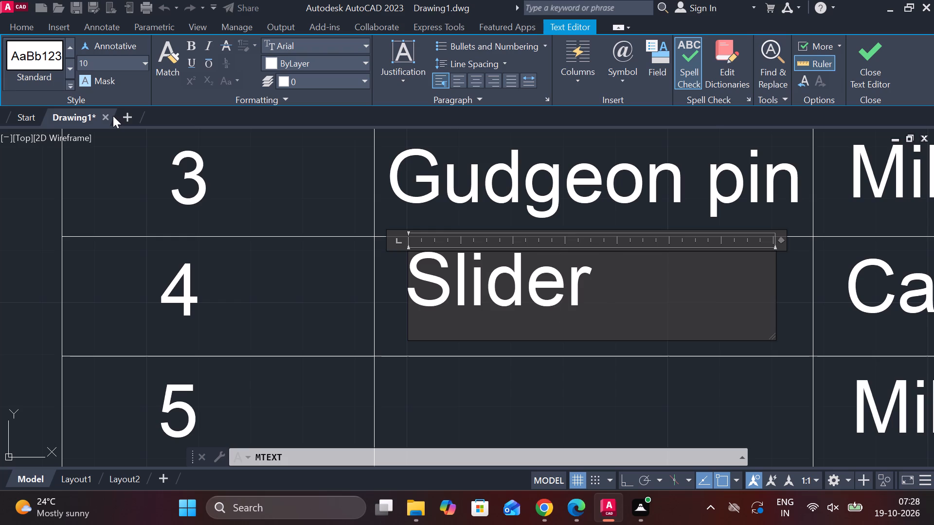
type("block")
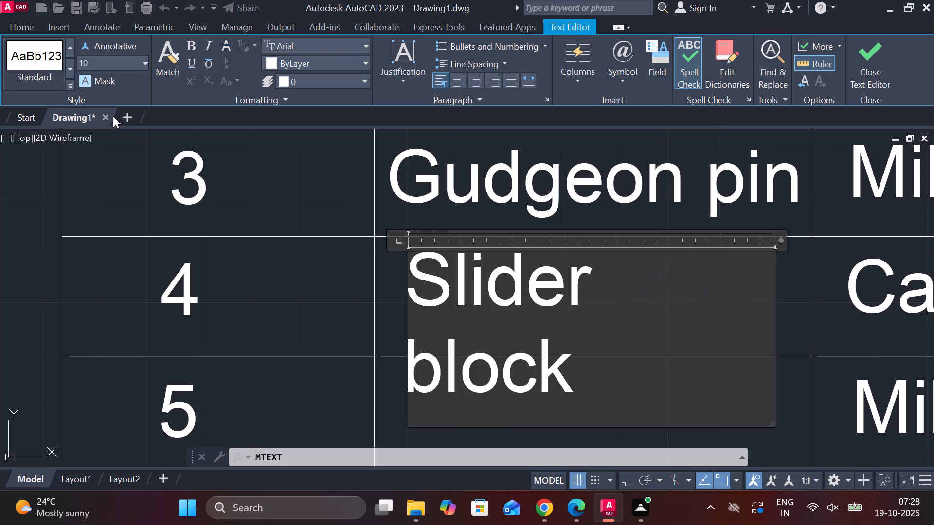
left_click_drag(773, 308, 782, 308)
left_click(866, 58)
Add the centred multiline text "Cotter" at height 10 in the Name cell of row 5.
scroll(603, 357, "down", 2)
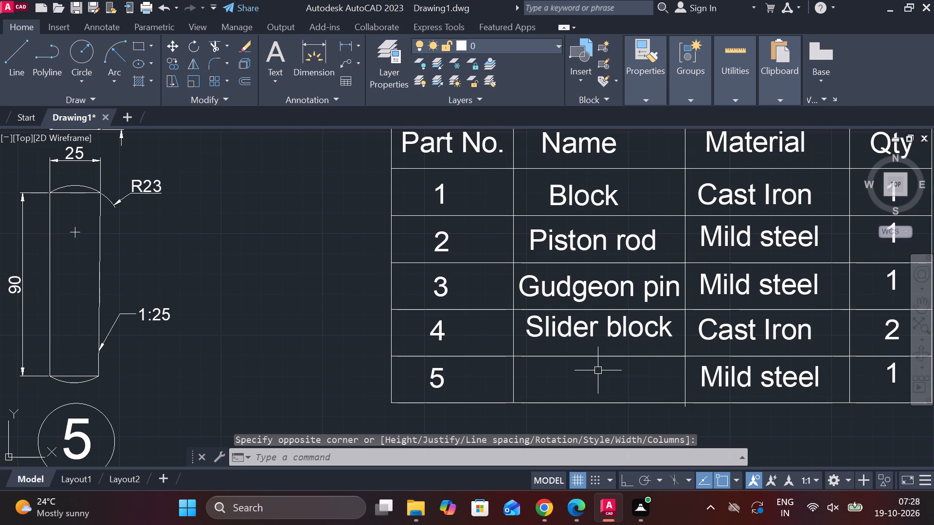
middle_click_drag(592, 370, 553, 351)
key("space")
scroll(510, 352, "up", 2)
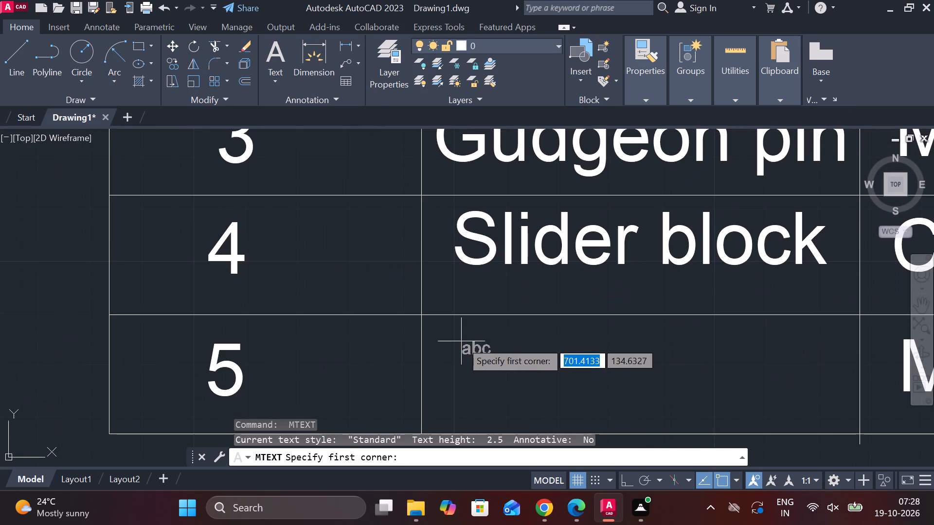
left_click(453, 334)
left_click(832, 409)
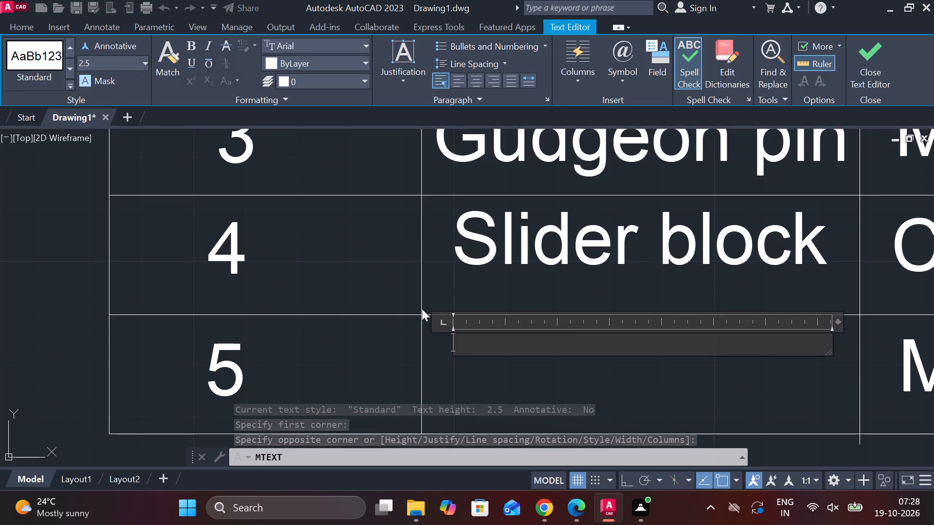
left_click(142, 63)
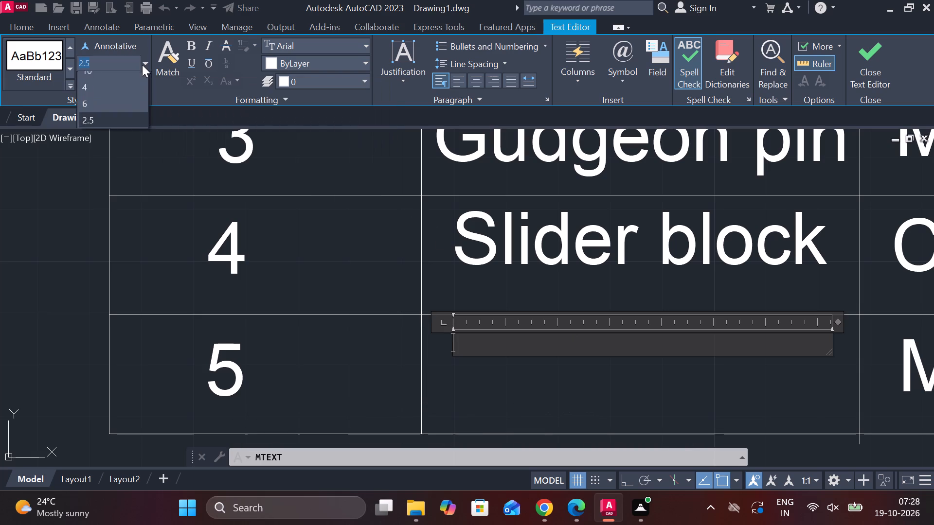
left_click(115, 111)
left_click(476, 81)
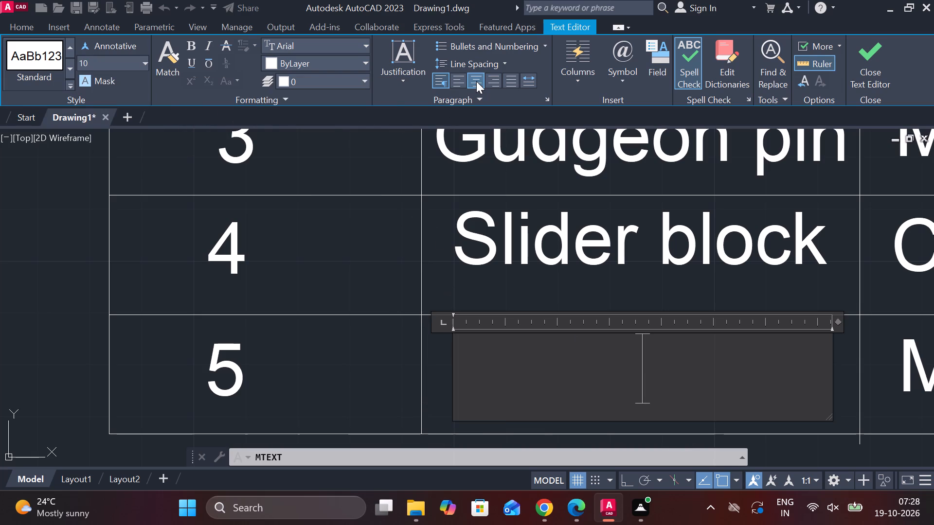
key("c")
key("c")
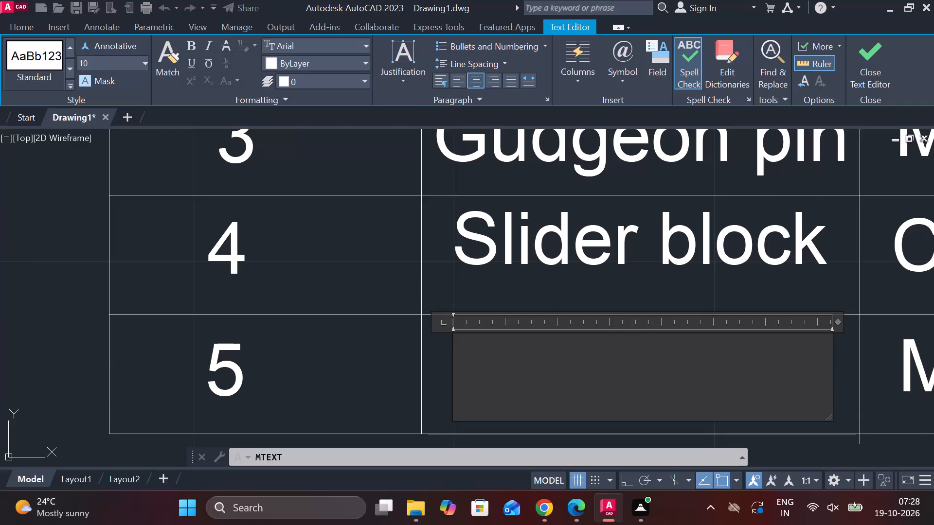
type("otter")
left_click(882, 43)
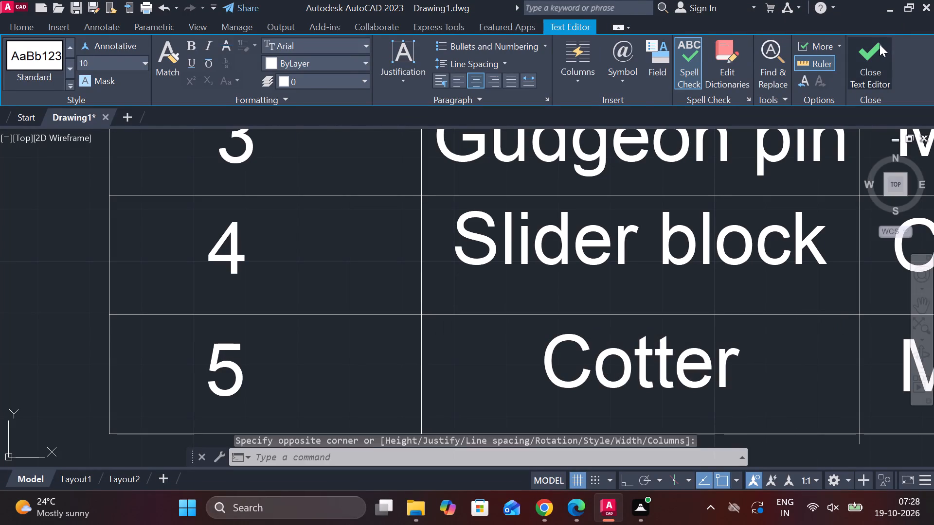
Add the heading "Parts list" as multiline text at height 10 just above the table's Part No. column.
scroll(756, 330, "down", 3)
middle_click_drag(758, 360, 514, 365)
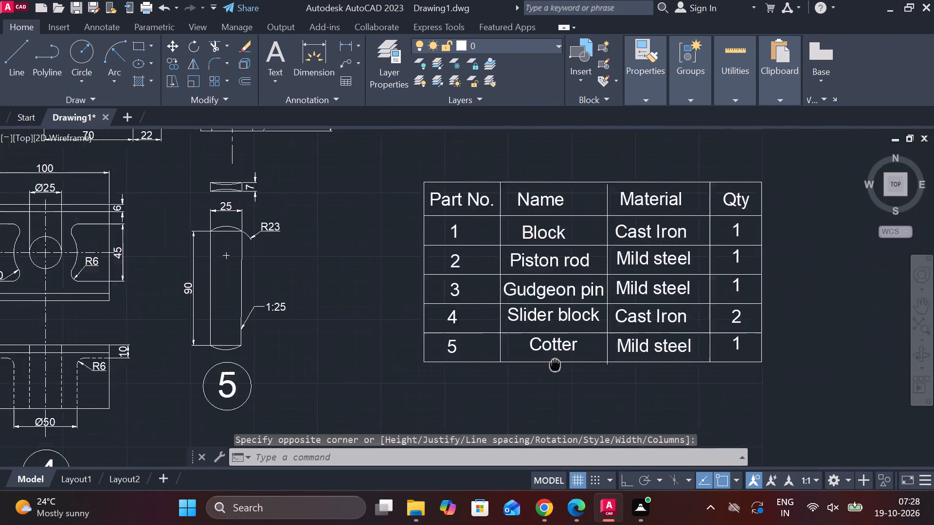
middle_click_drag(514, 365, 494, 365)
middle_click_drag(496, 343, 524, 405)
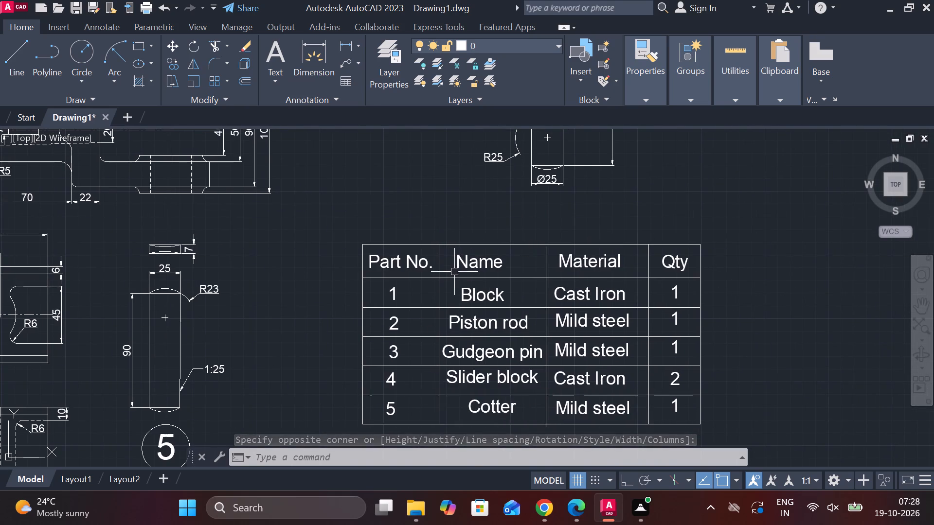
middle_click_drag(461, 272, 486, 307)
scroll(442, 271, "up", 1)
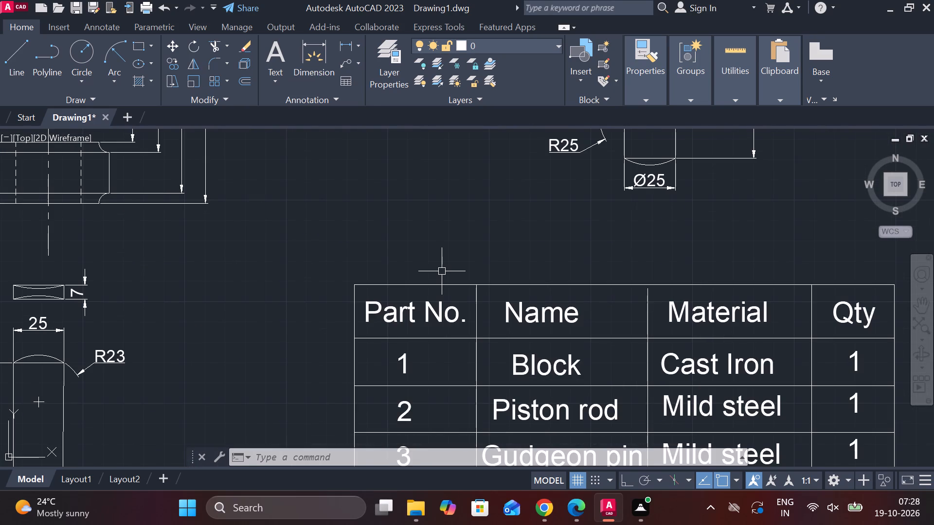
key("space")
scroll(398, 246, "up", 2)
left_click(299, 256)
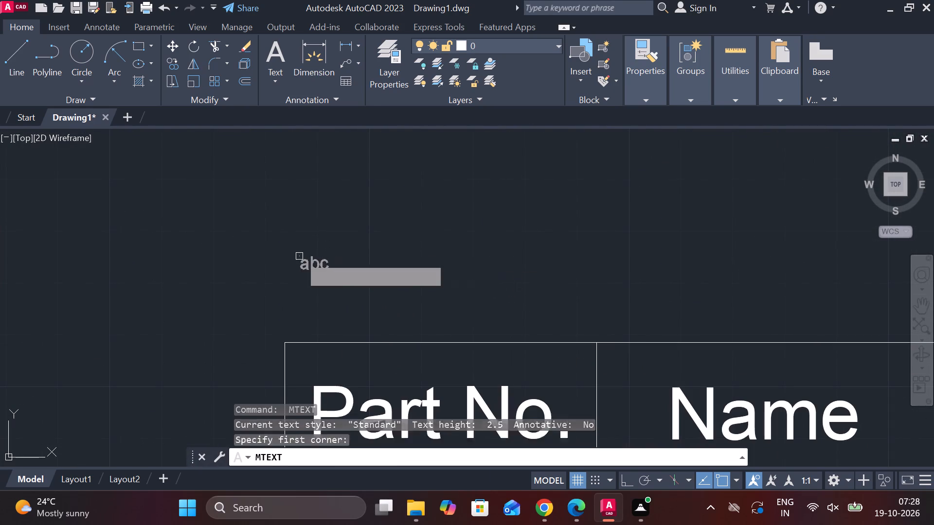
left_click(687, 310)
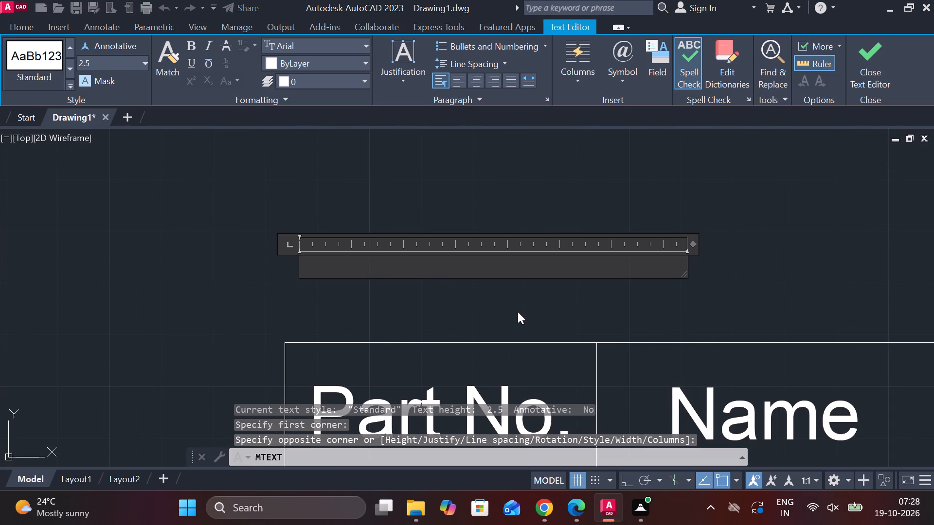
left_click(143, 65)
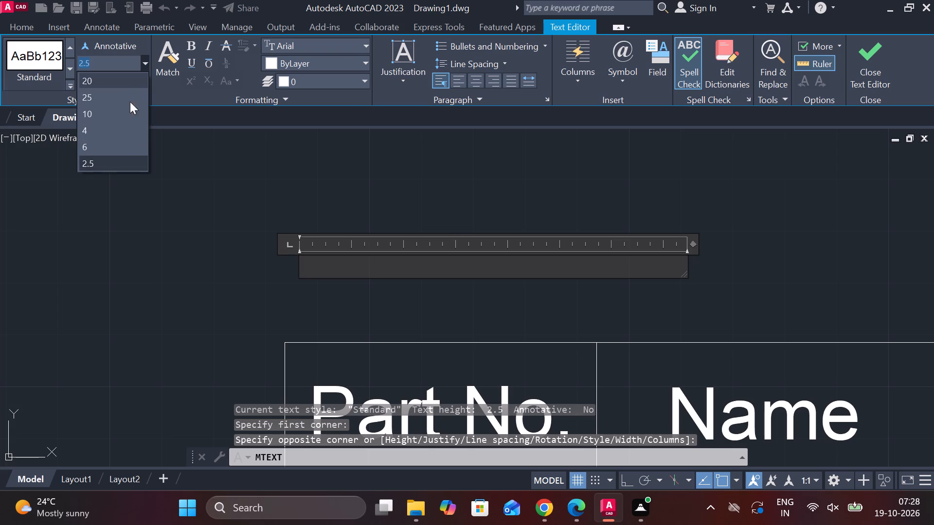
left_click(111, 112)
key("p")
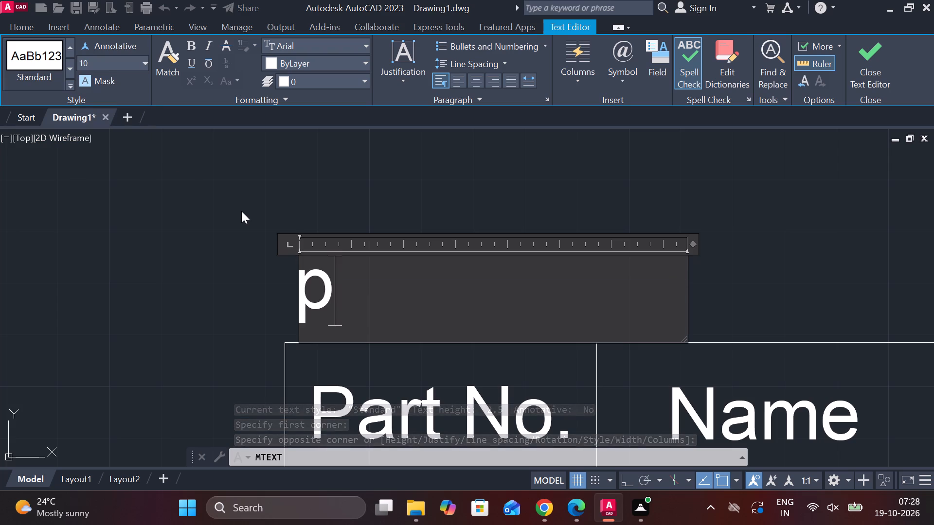
key("BackSpace")
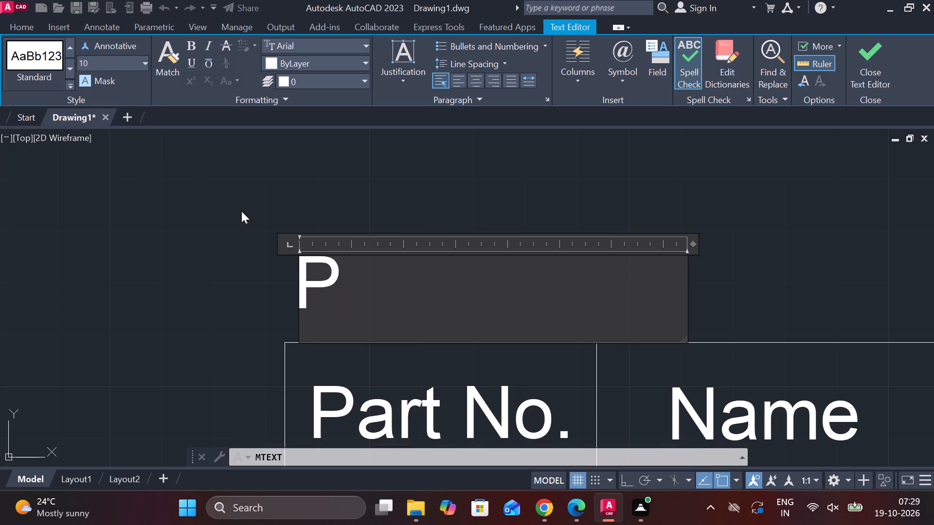
type("arts")
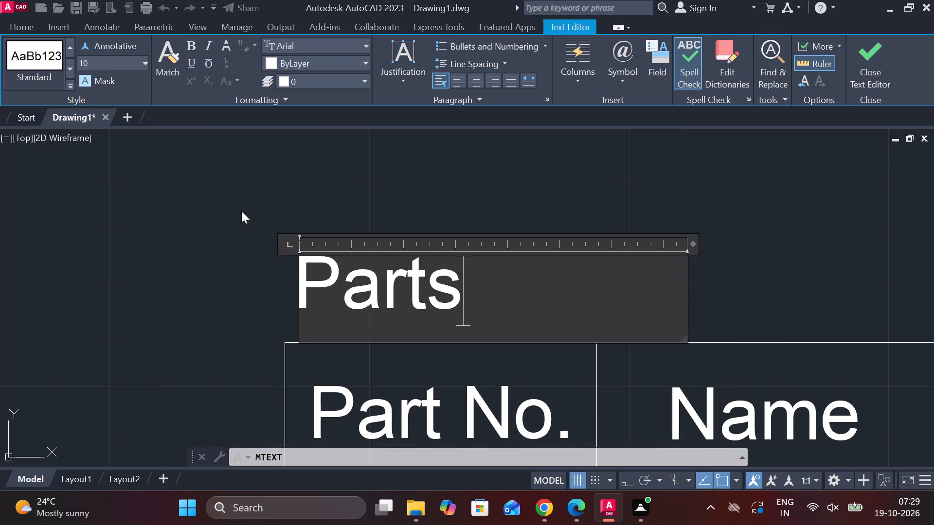
key("space")
type("list")
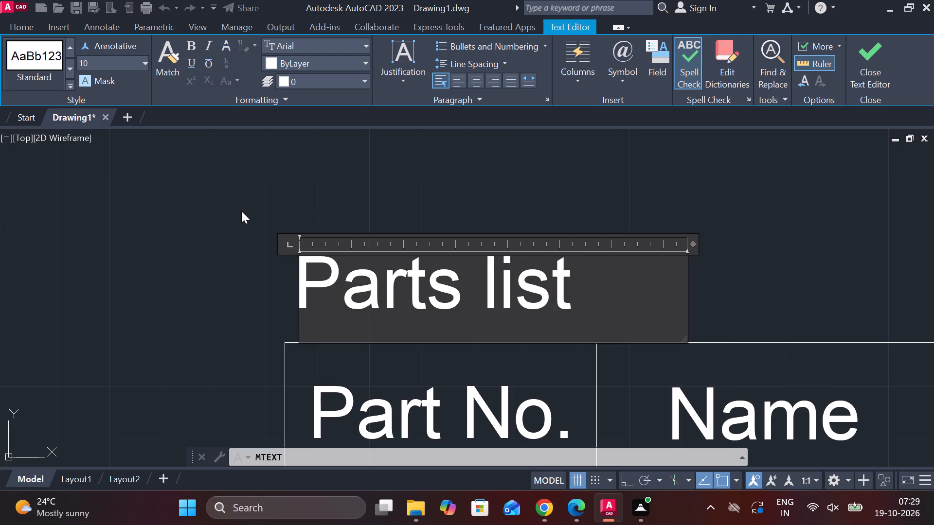
left_click(882, 64)
Move the whole parts table with its heading about 50 units left and slightly down, closer to the cotter drawing.
scroll(620, 257, "down", 2)
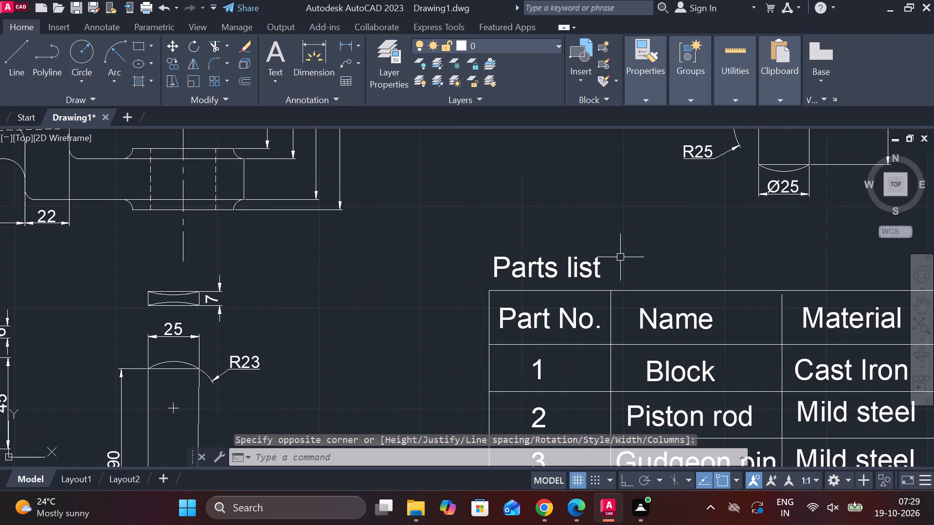
scroll(629, 293, "down", 1)
middle_click_drag(613, 293, 517, 265)
scroll(526, 244, "down", 2)
scroll(537, 274, "up", 1)
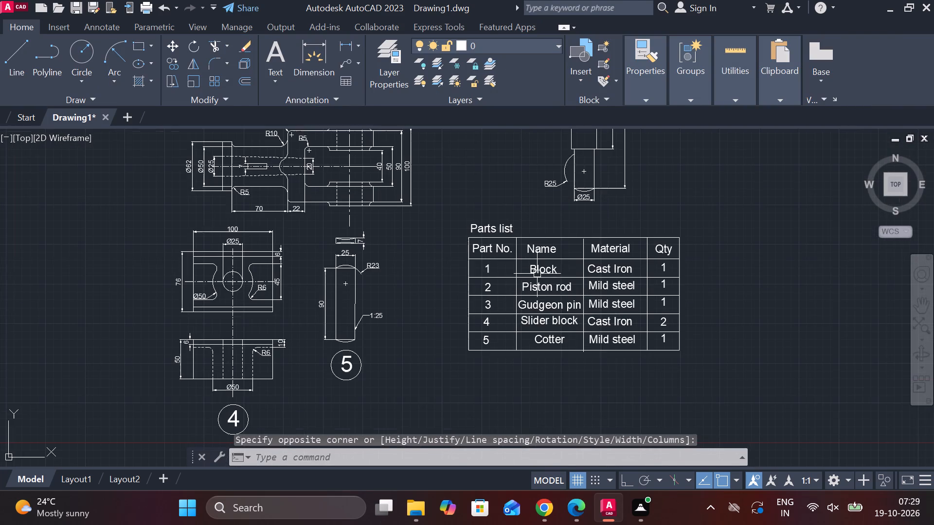
left_click(448, 215)
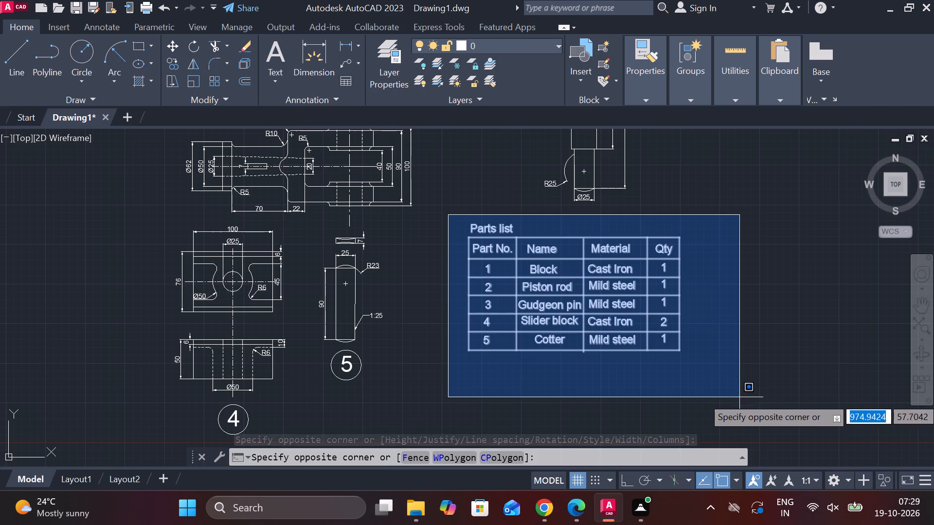
left_click(736, 395)
key("m")
key("Return")
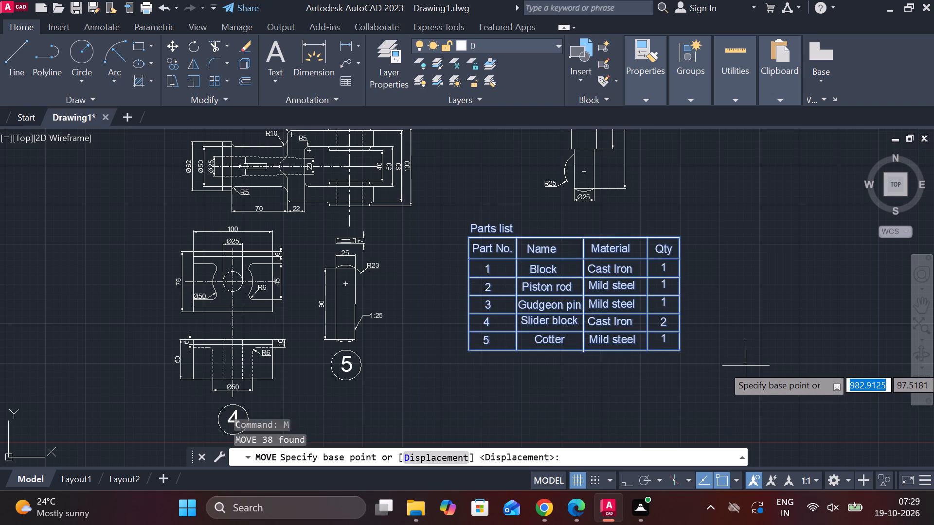
left_click(744, 363)
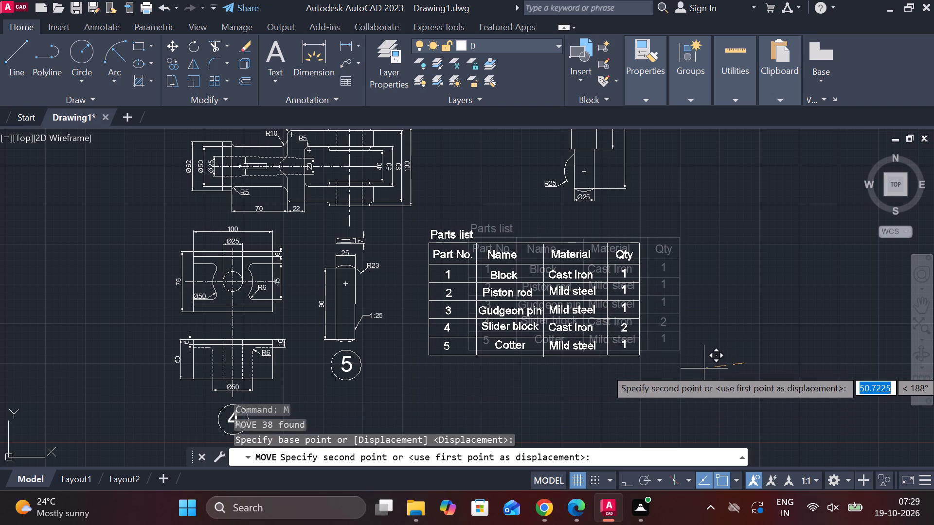
left_click(702, 368)
scroll(499, 397, "up", 2)
middle_click_drag(454, 367, 478, 402)
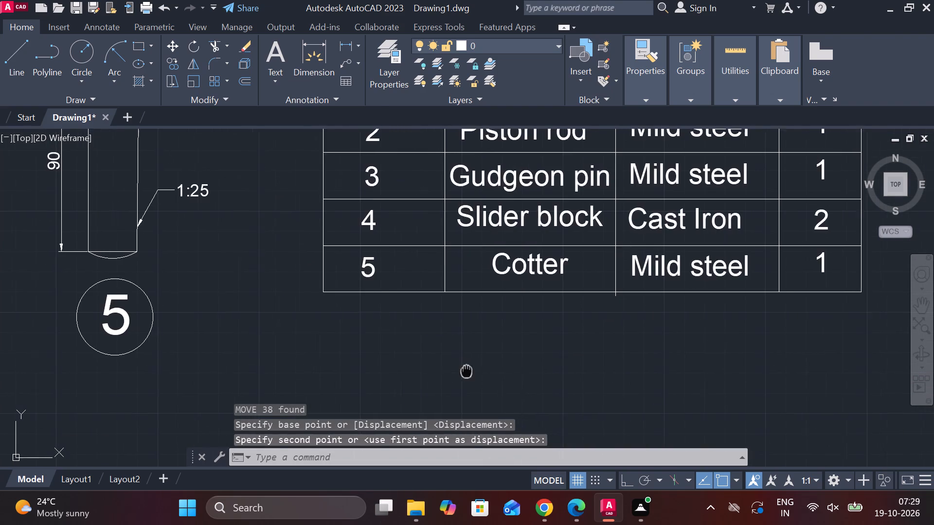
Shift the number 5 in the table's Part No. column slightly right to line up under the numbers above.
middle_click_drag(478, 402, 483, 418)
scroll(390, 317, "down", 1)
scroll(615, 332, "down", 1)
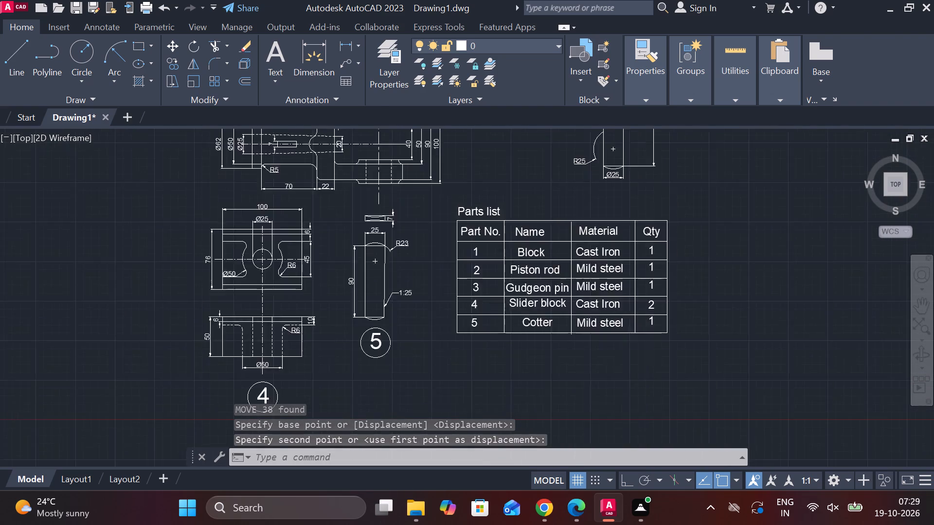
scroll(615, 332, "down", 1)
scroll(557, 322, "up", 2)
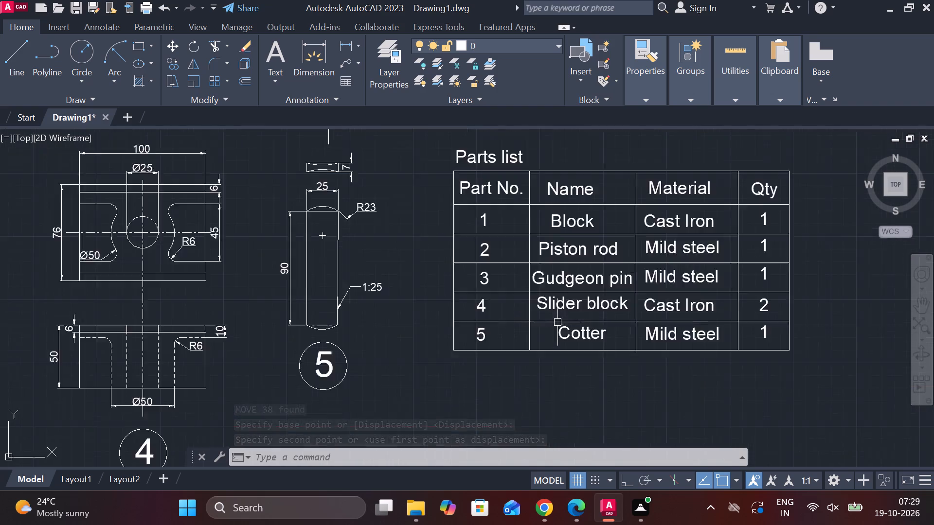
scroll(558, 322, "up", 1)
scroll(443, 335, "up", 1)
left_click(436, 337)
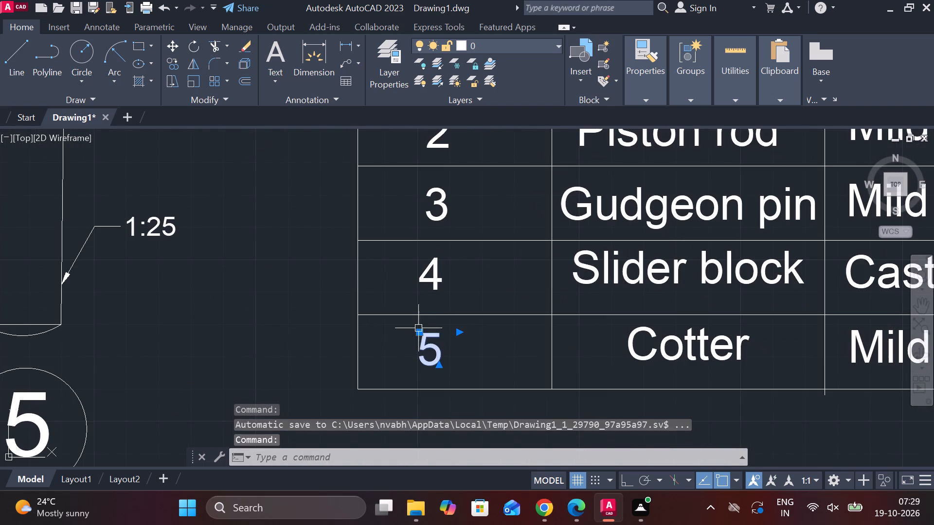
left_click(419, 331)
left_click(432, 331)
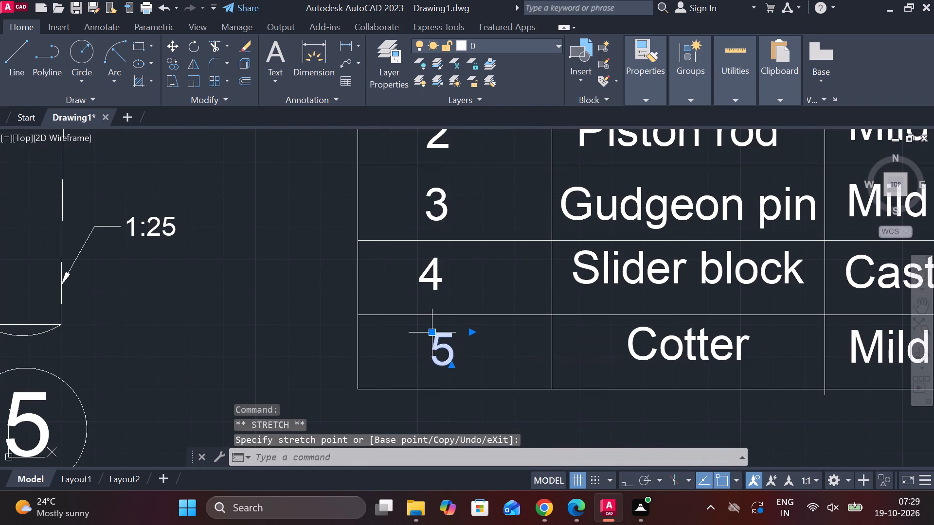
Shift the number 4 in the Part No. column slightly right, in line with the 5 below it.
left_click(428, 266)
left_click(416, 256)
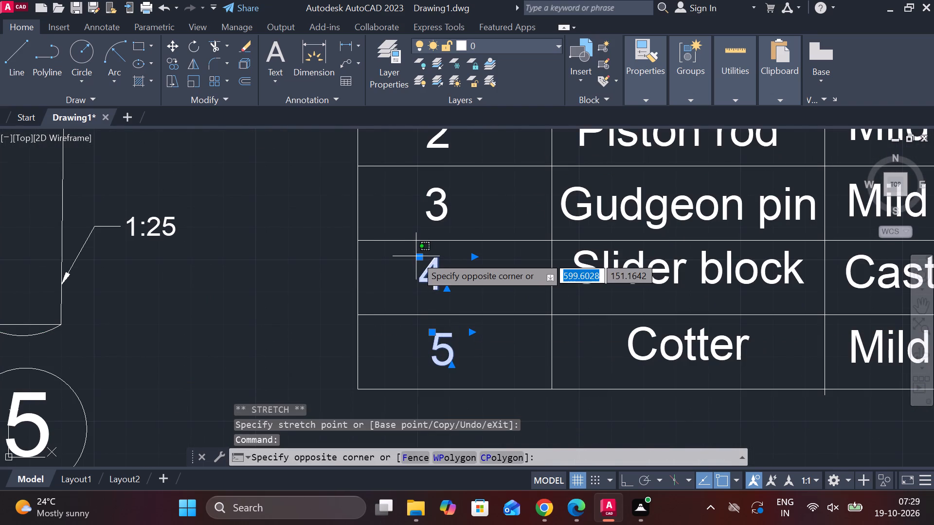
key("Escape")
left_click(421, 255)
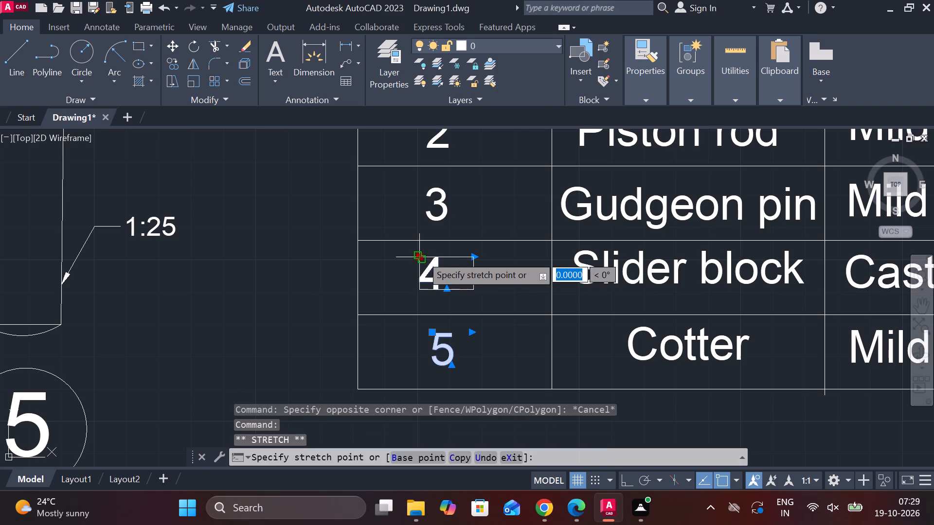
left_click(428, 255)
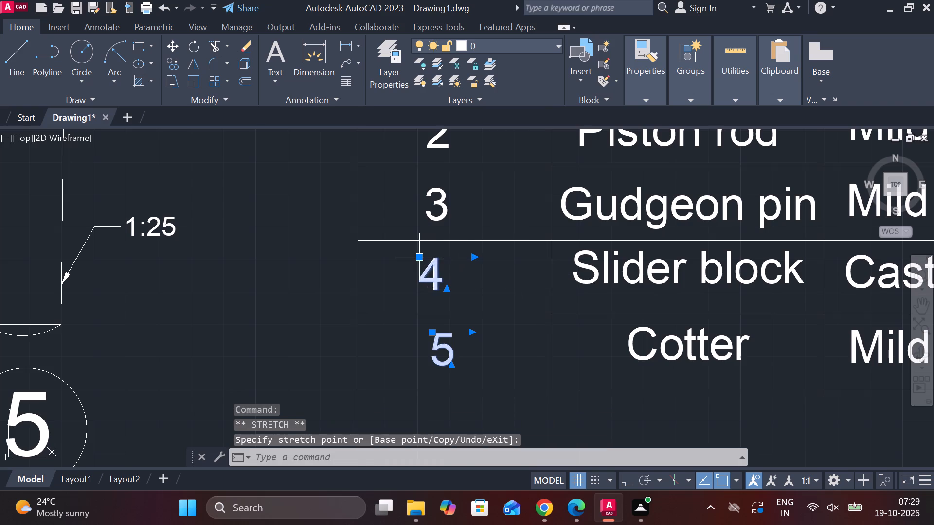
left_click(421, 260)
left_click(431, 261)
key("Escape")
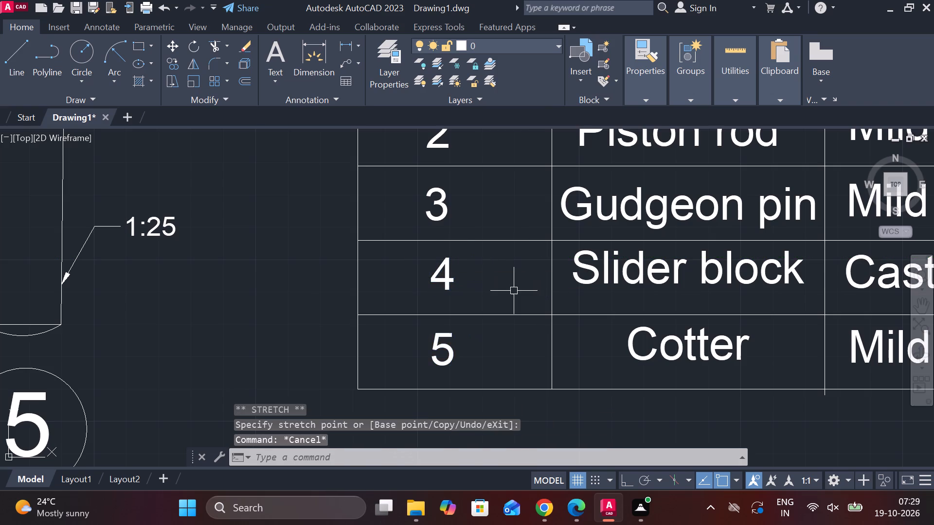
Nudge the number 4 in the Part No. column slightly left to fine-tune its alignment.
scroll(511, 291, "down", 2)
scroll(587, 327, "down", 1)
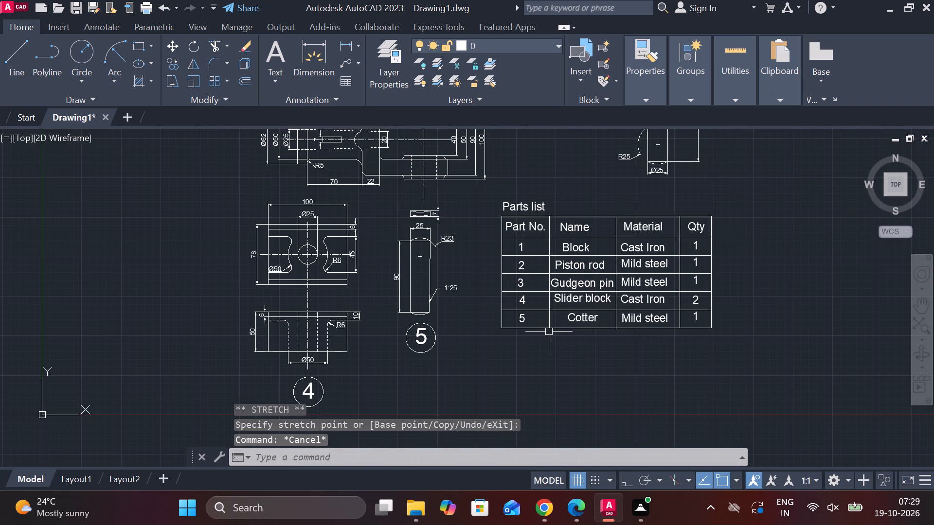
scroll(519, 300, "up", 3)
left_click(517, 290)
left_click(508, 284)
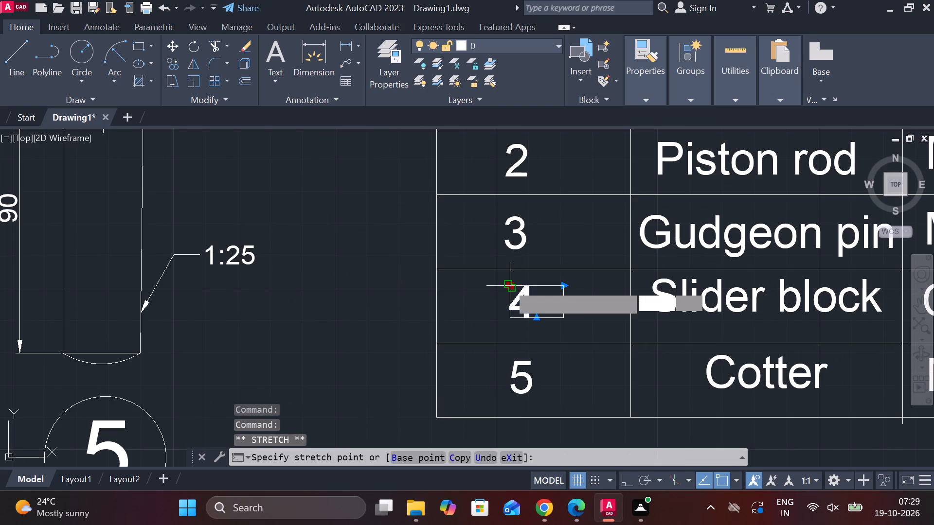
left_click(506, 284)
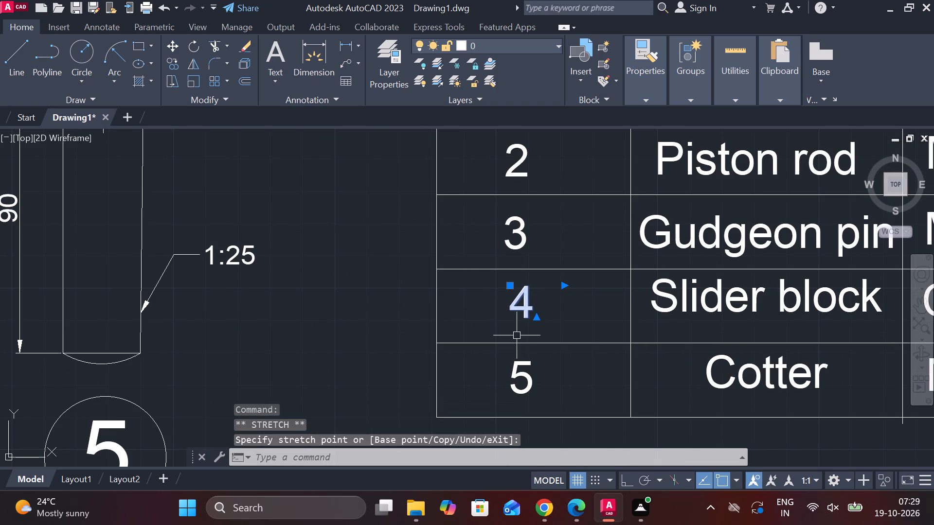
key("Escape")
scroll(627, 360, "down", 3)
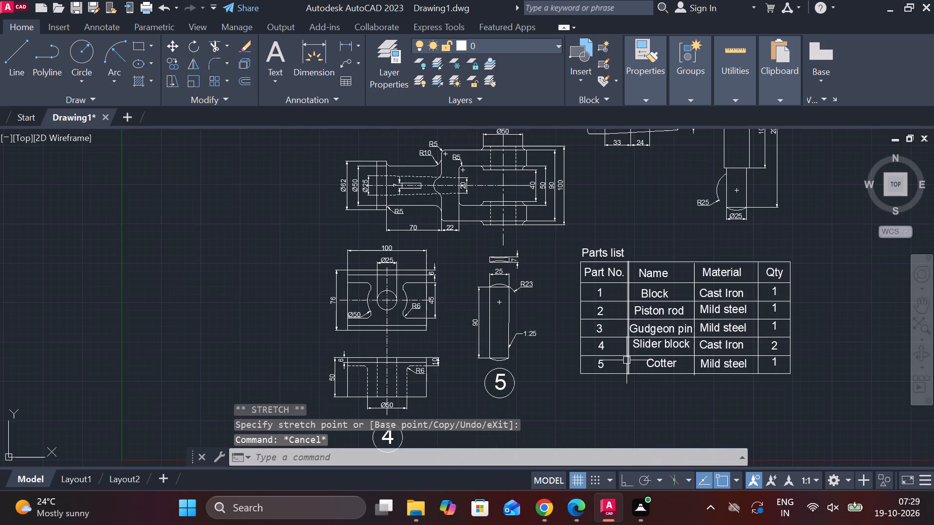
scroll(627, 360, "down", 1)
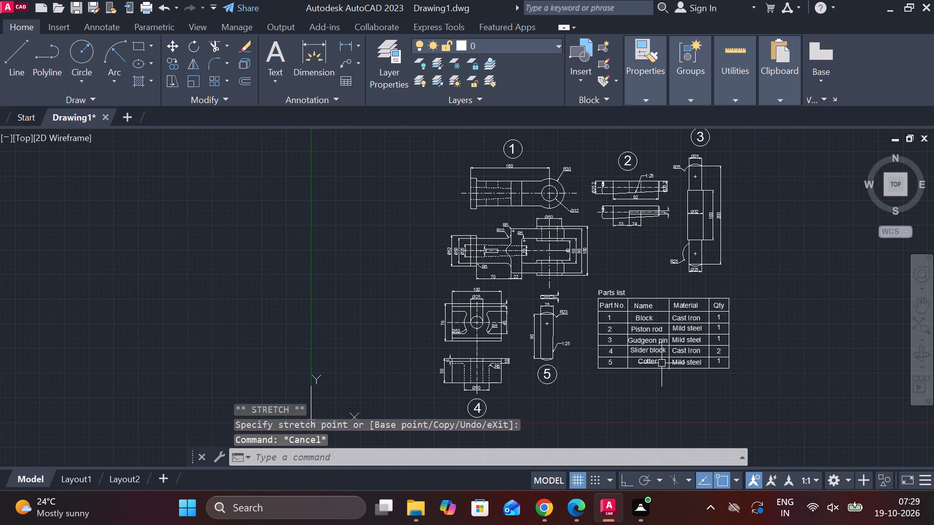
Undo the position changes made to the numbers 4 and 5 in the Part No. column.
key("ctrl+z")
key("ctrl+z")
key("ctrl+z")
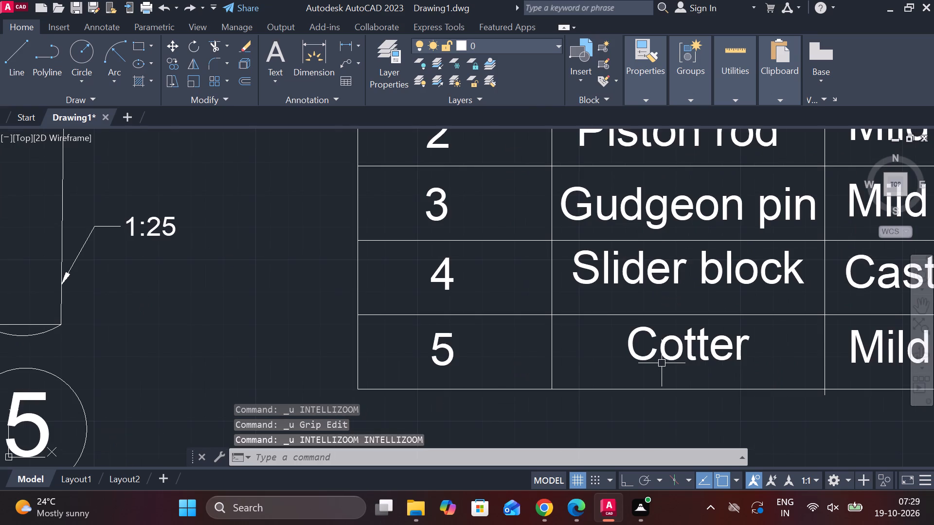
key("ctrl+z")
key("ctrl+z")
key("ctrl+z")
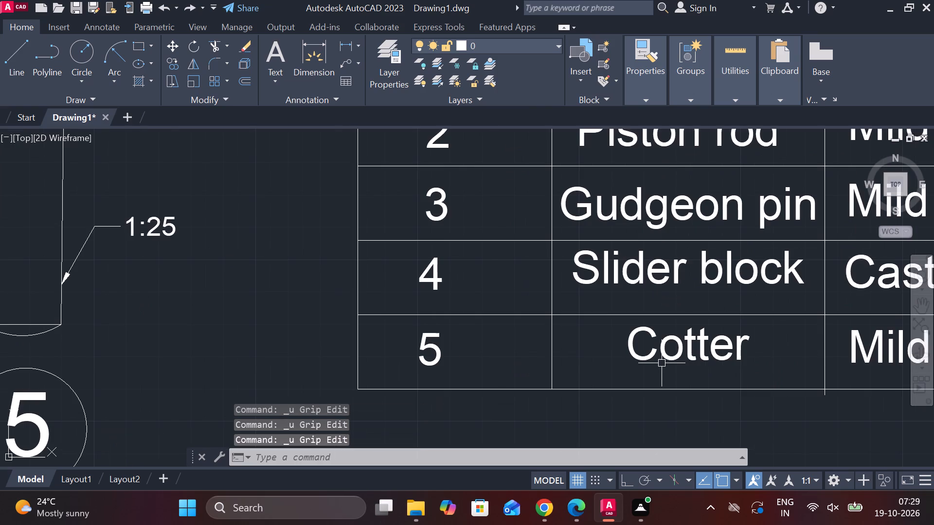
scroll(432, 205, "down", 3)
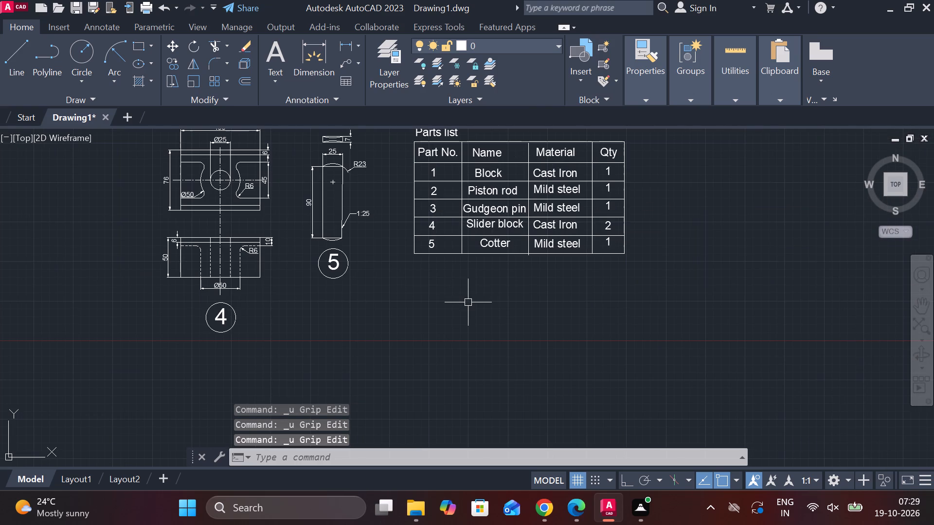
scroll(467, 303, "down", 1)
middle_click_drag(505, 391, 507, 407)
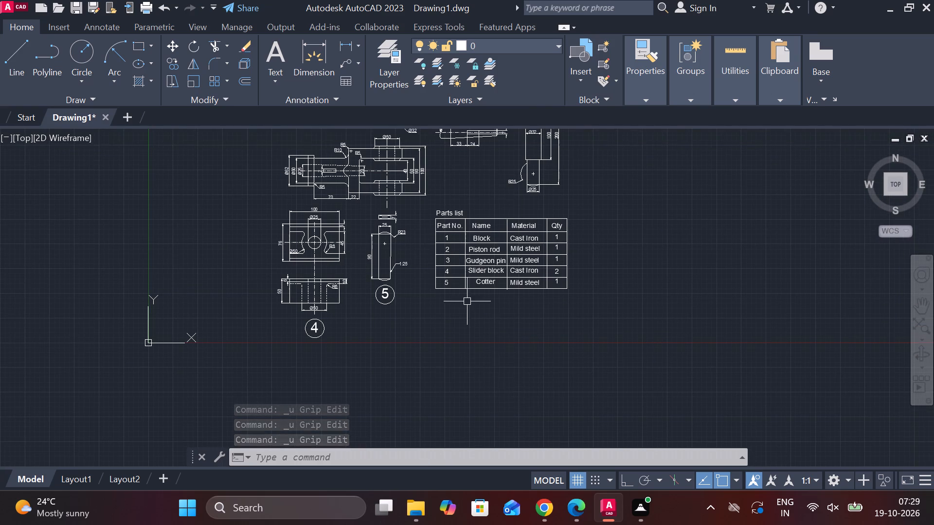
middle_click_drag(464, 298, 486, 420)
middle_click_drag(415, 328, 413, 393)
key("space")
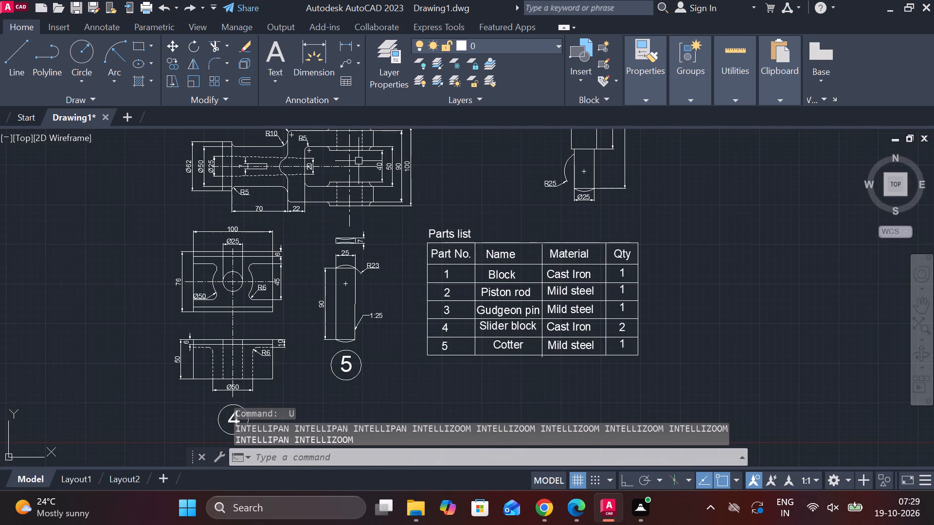
Add the centred multiline title "DETAILS OF STEAM ENGINE CROSS HEAD" at height 20 above the part drawings.
scroll(379, 164, "up", 2)
middle_click_drag(394, 225, 384, 387)
scroll(431, 288, "down", 2)
middle_click_drag(434, 264, 432, 401)
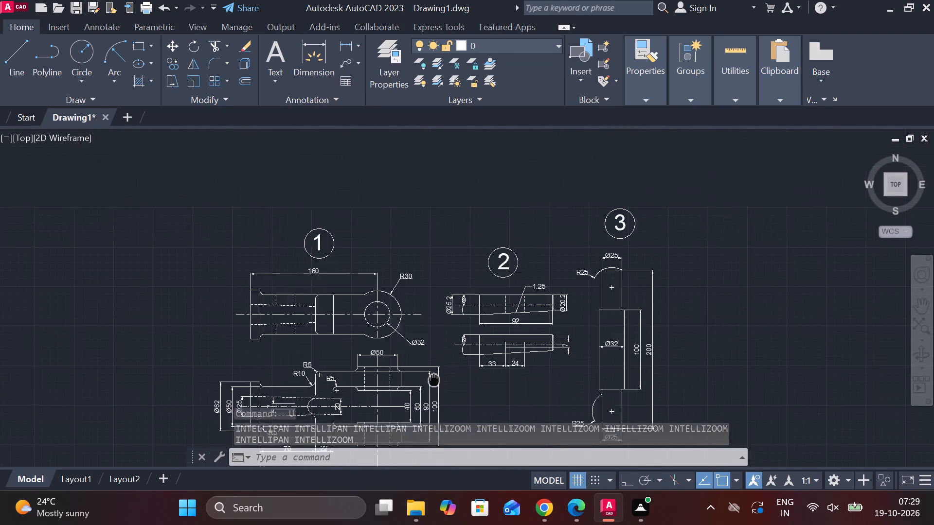
middle_click_drag(432, 401, 432, 406)
type("mt")
key("space")
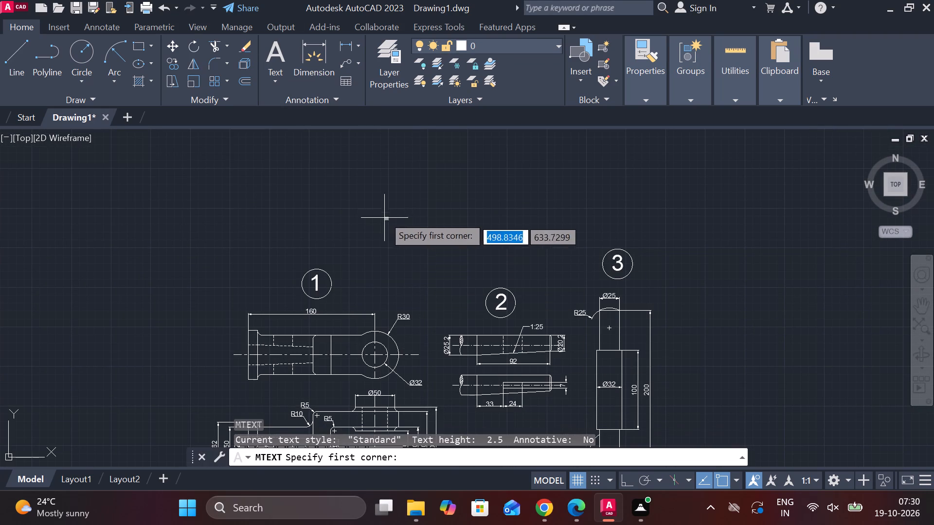
left_click(338, 197)
left_click(584, 234)
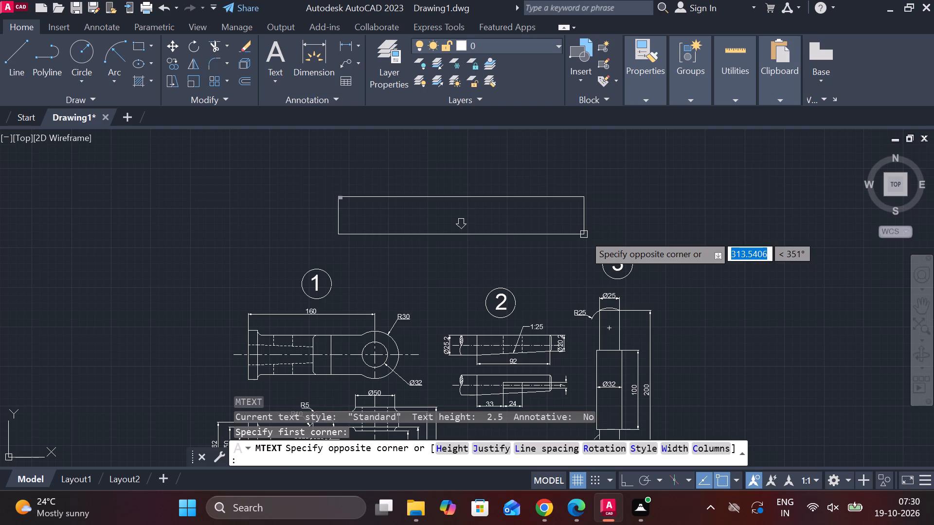
left_click(144, 60)
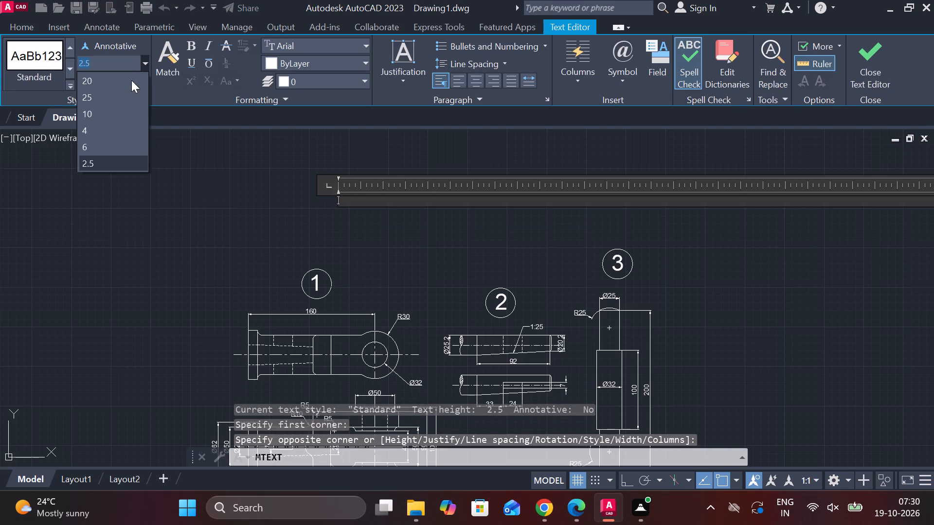
left_click(87, 84)
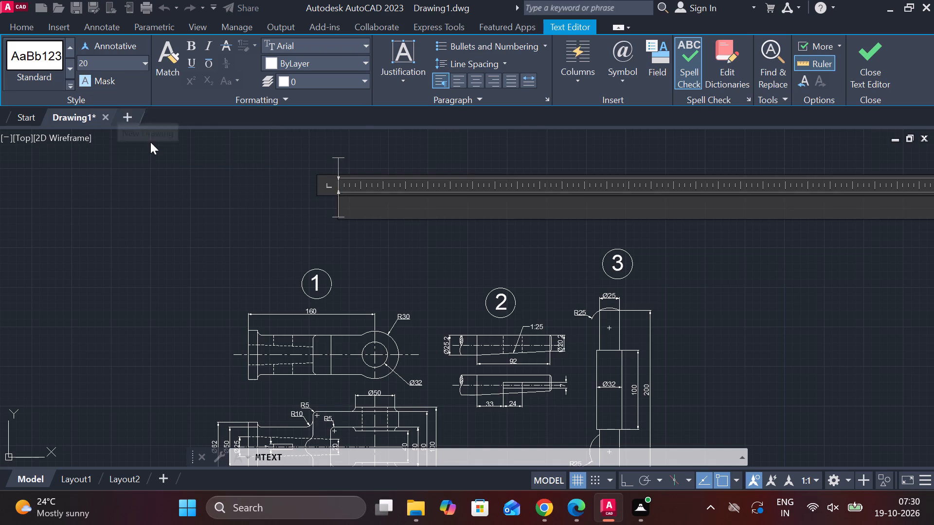
type("de")
key("BackSpace")
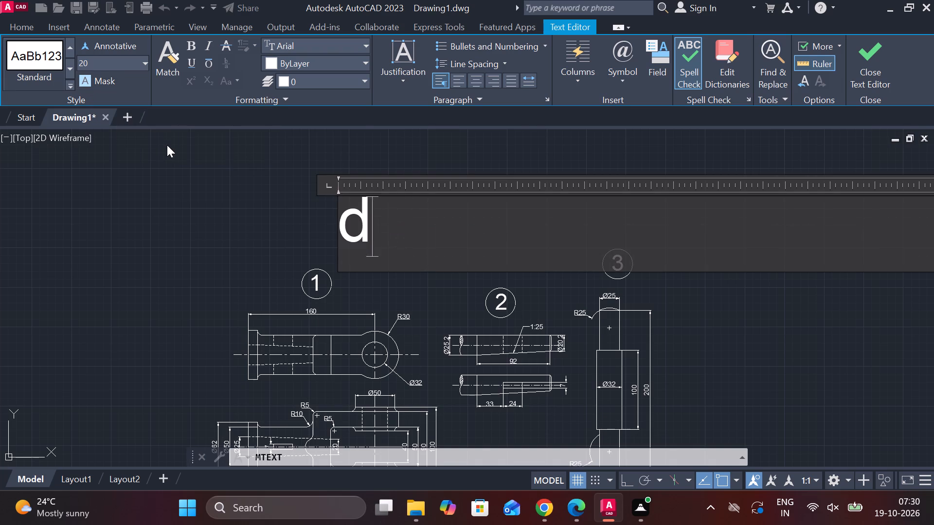
key("BackSpace")
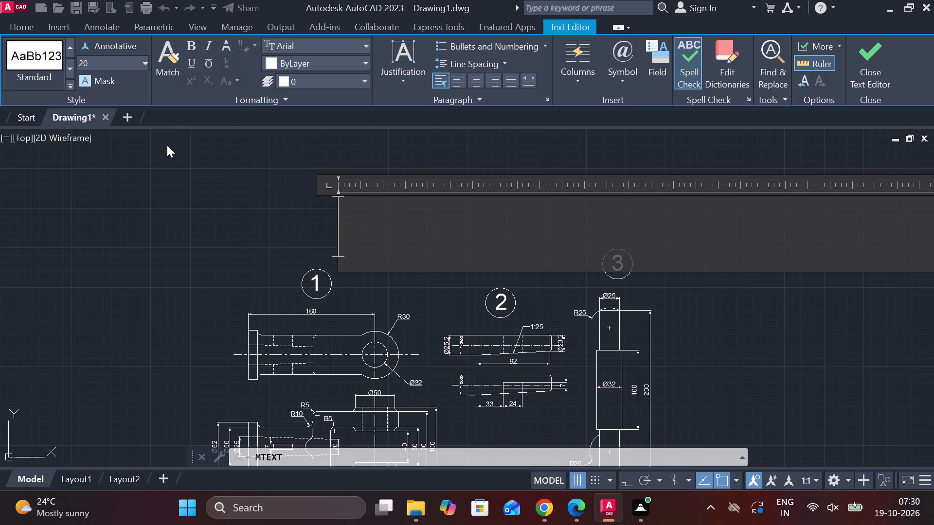
type("DETAILS")
key("space")
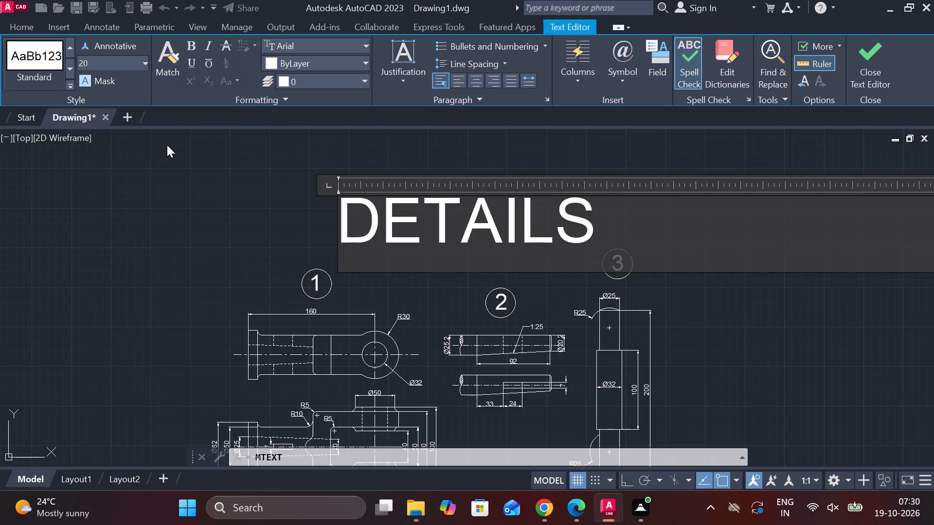
type("O")
key("f")
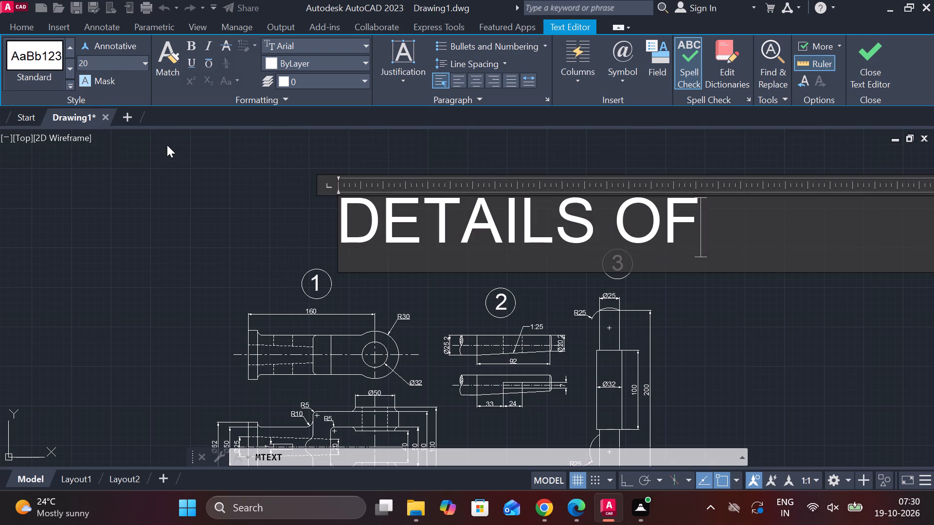
key("space")
type("STEAM")
key("space")
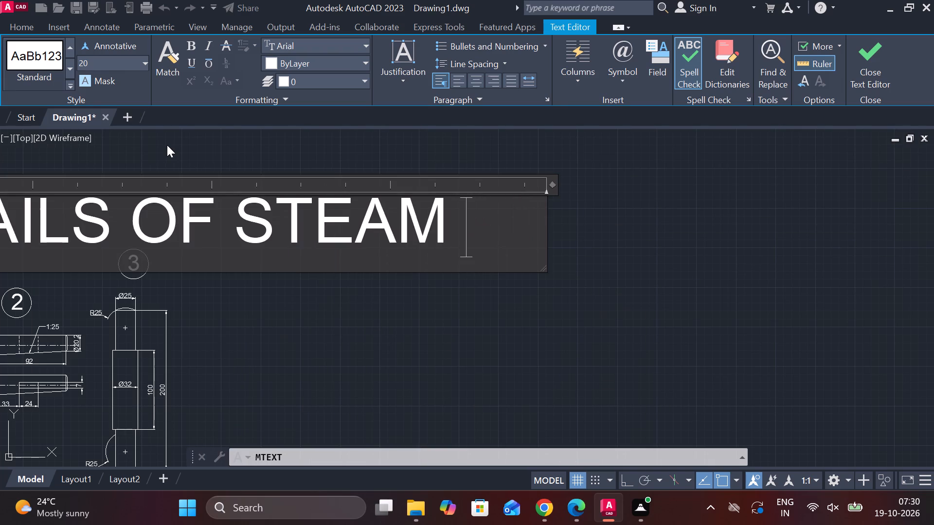
type("ENGINE")
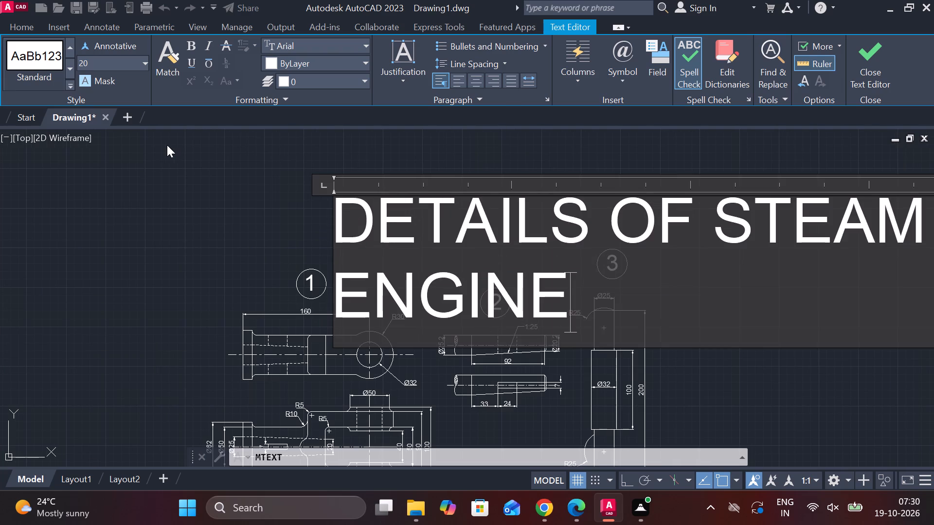
key("space")
type("CROSS HEAD")
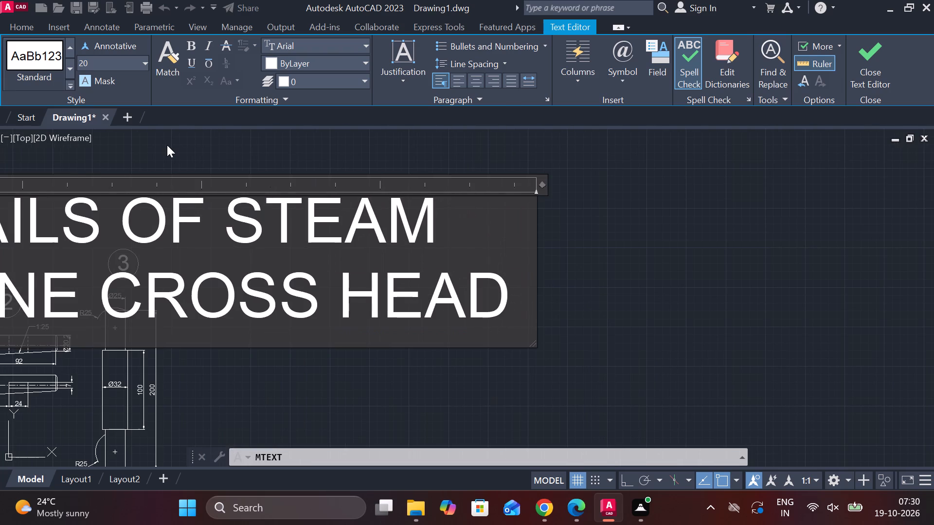
left_click(477, 78)
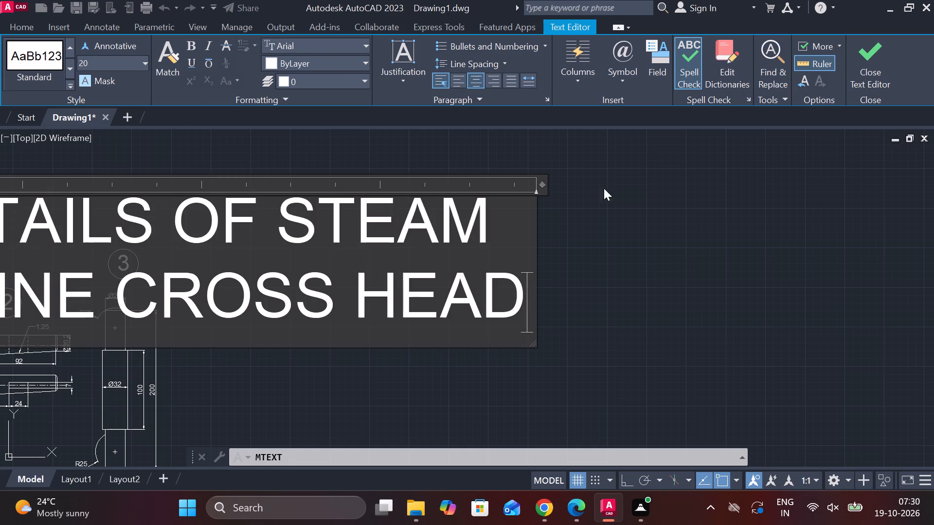
scroll(552, 199, "down", 3)
left_click(871, 65)
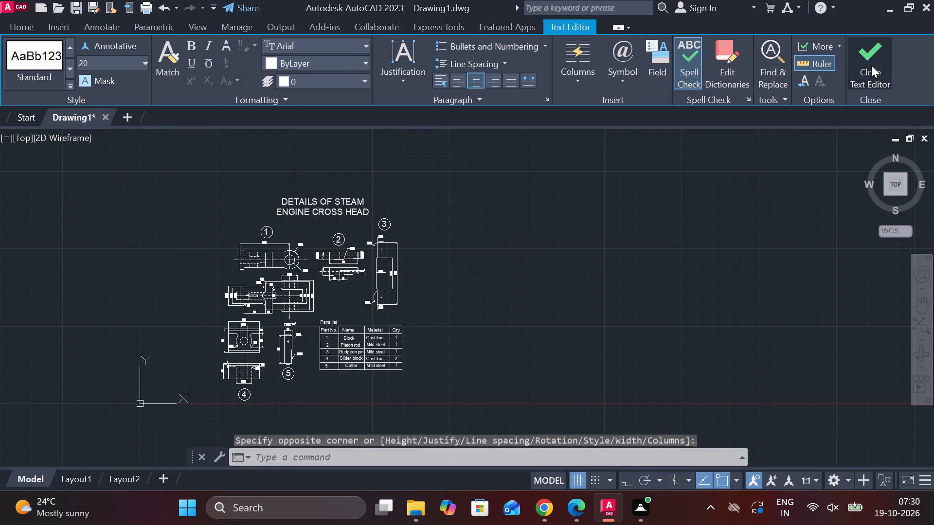
Save the drawing as STEAM ENGINE CROSS HEAD in the Documents folder, in AutoCAD 2018 Drawing format.
scroll(330, 224, "up", 2)
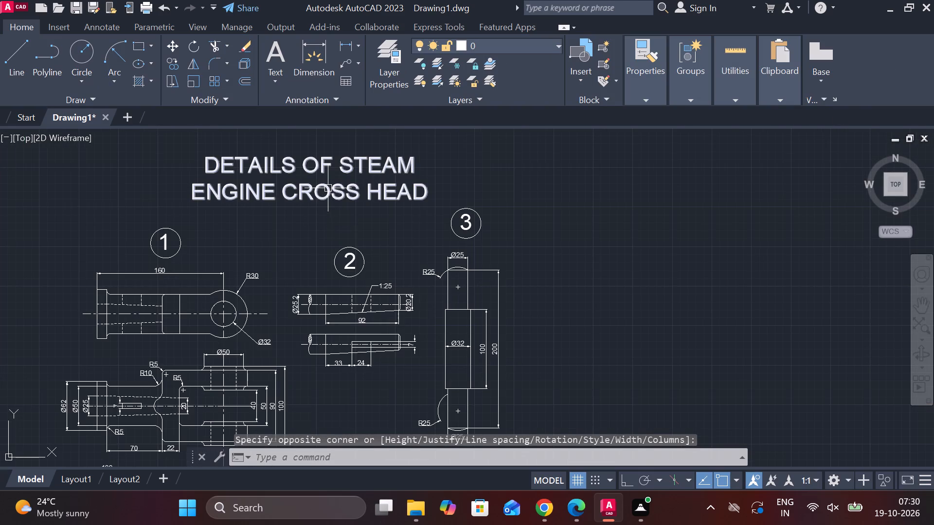
scroll(328, 188, "down", 1)
middle_click_drag(311, 202, 355, 164)
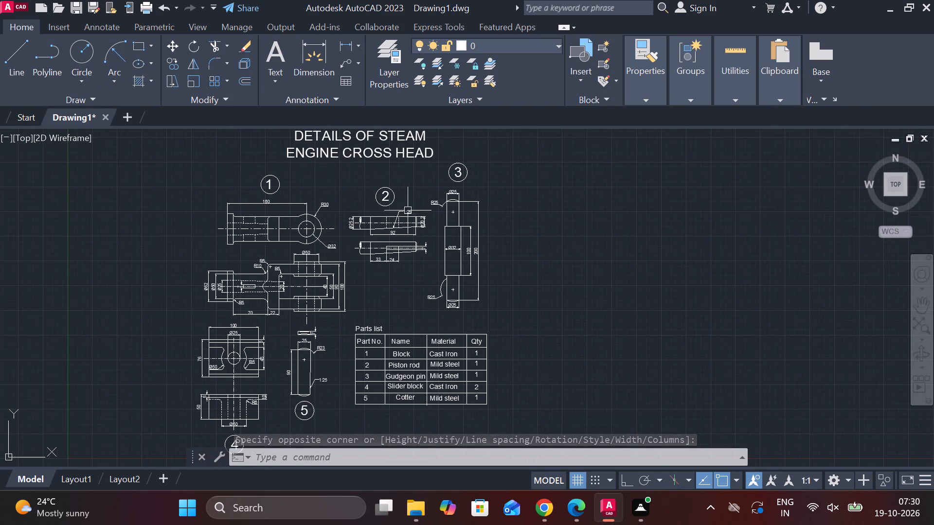
key("ctrl+s")
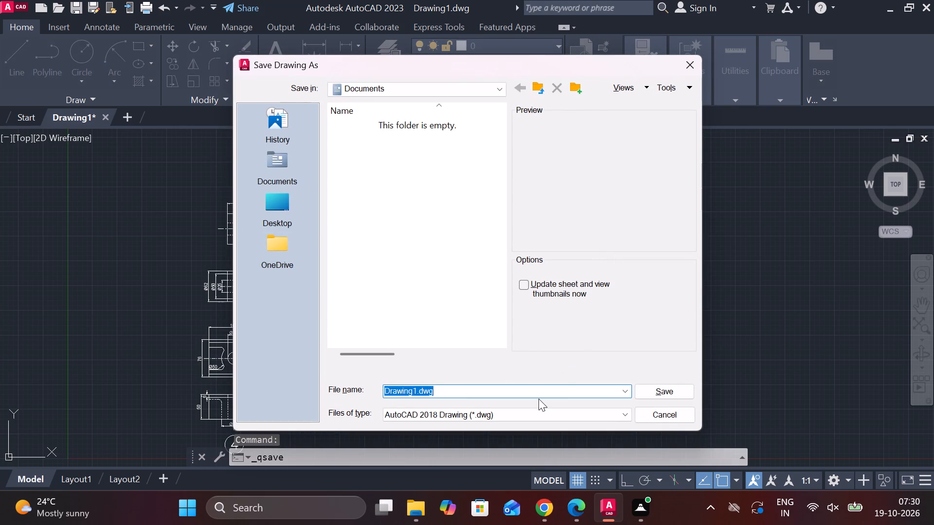
type("STEAM")
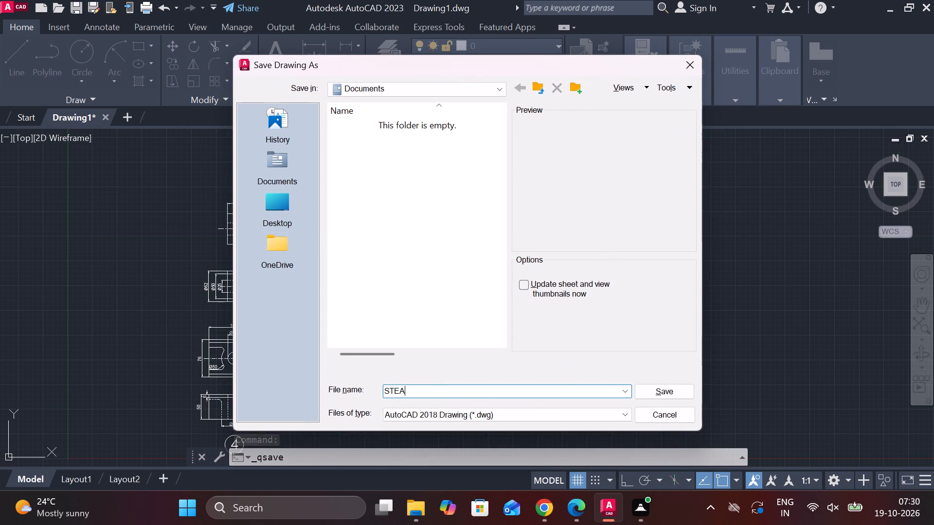
key("space")
key("e")
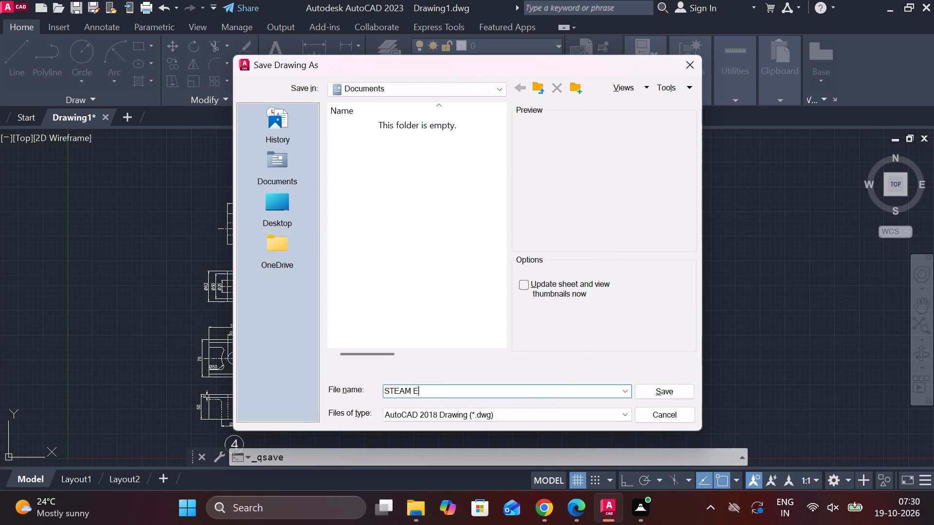
key("n")
key("h")
key("BackSpace")
type("GINE")
key("space")
type("CROSS HEA")
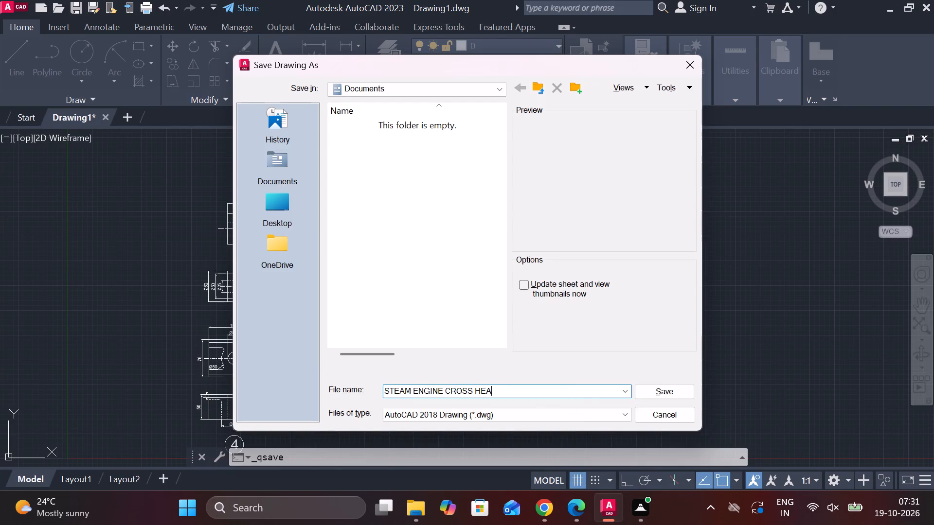
key("d")
key("Left")
key("Left")
key("Left")
key("Left")
key("Left")
key("Left")
key("Left")
key("Left")
key("Left")
key("Left")
key("Left")
key("Left")
key("Left")
key("Left")
key("Left")
key("Left")
key("Left")
key("Left")
key("Left")
key("Left")
key("Left")
key("Left")
key("Left")
left_click(668, 398)
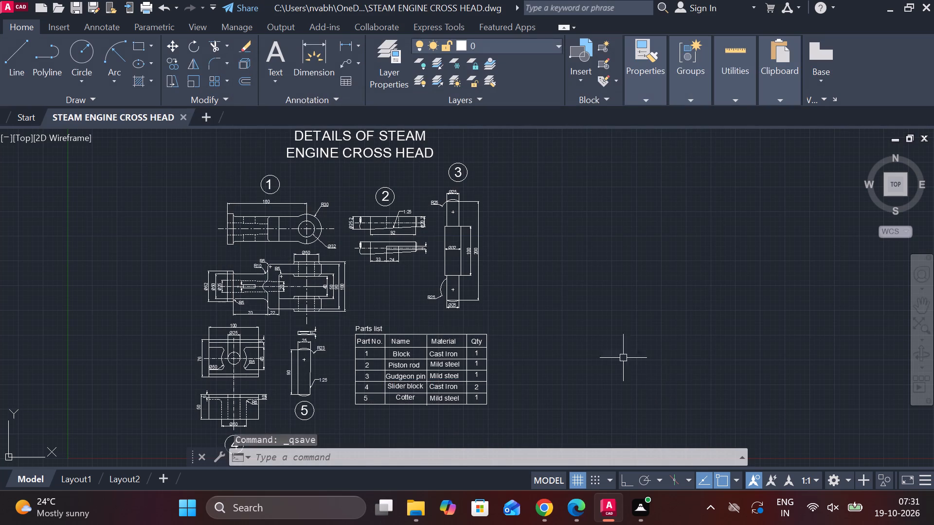
Draw a rectangular border about 693 by 730 units around the title, part drawings and parts list, and save the drawing.
left_click(138, 51)
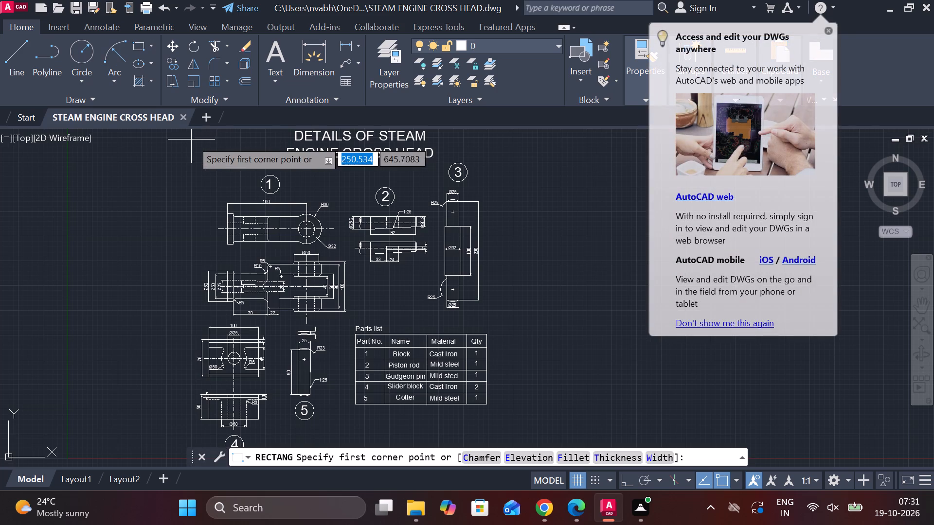
middle_click_drag(200, 158, 213, 192)
left_click(183, 145)
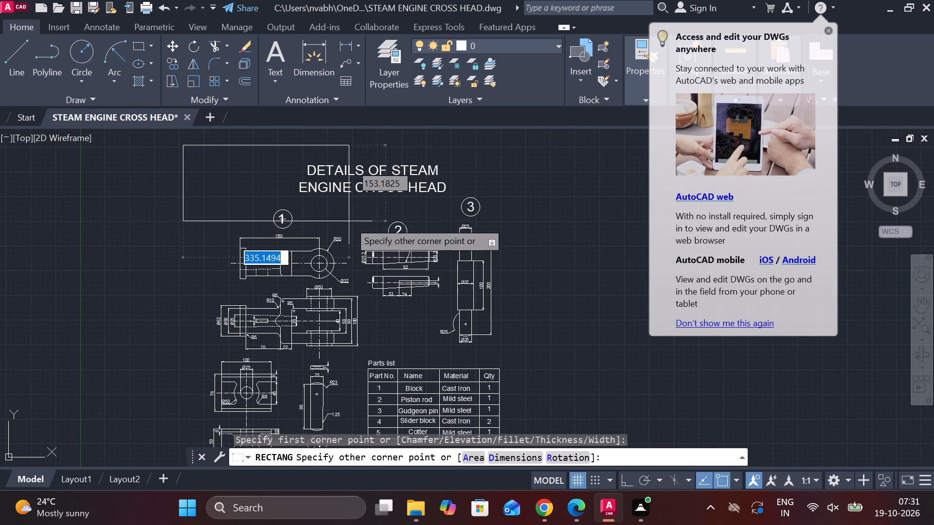
middle_click_drag(359, 246, 337, 163)
scroll(413, 241, "down", 1)
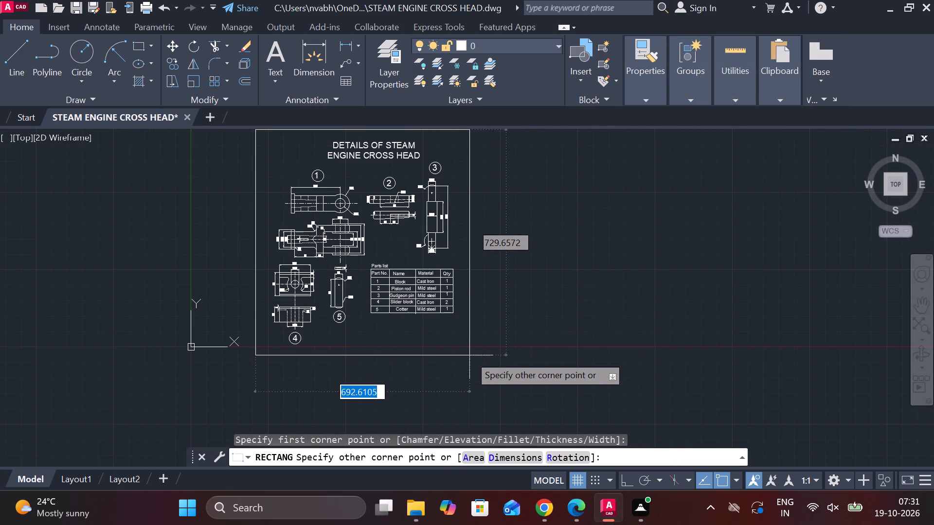
left_click(469, 355)
key("ctrl+s")
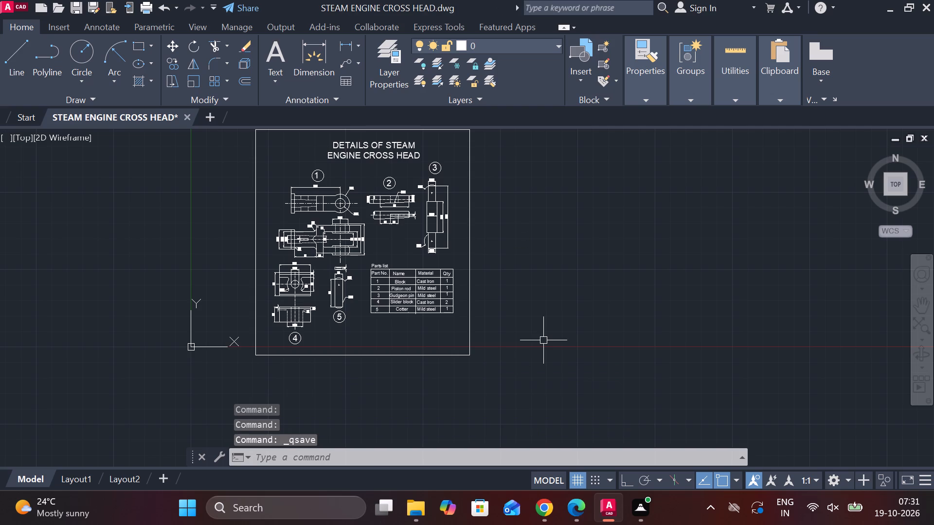
Turn off log file recording with LOGFILEOFF and save the drawing again.
type("LOG")
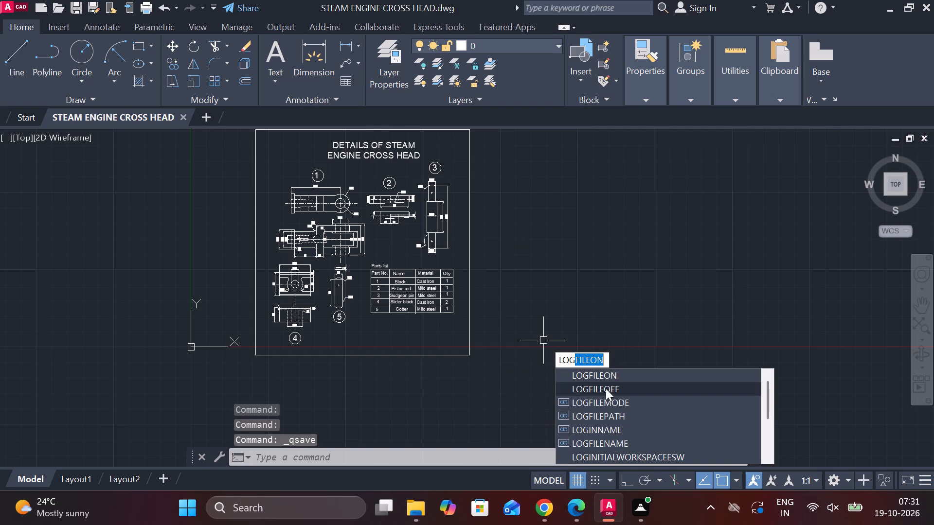
left_click(606, 388)
key("ctrl+s")
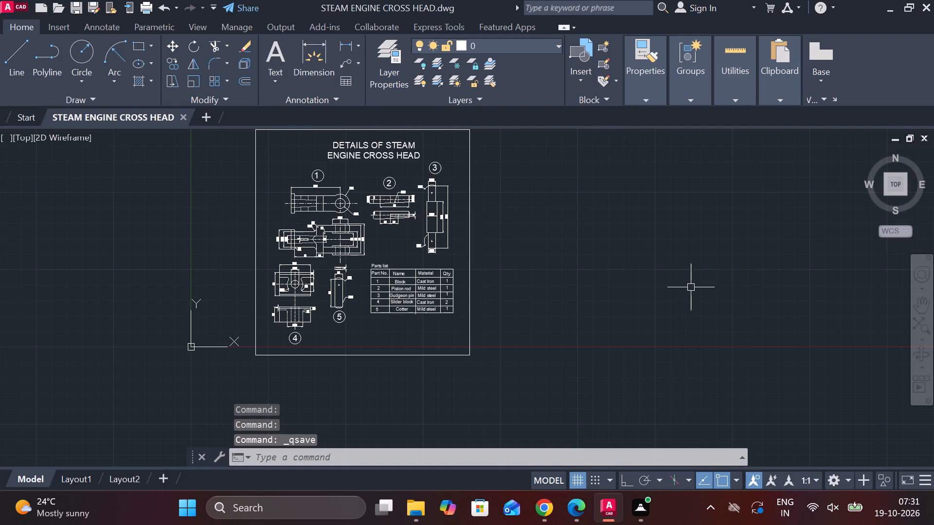
Set up a plot of the model using the DWG To PDF.pc3 plotter in landscape orientation.
type("PLOT")
left_click(716, 323)
left_click(343, 148)
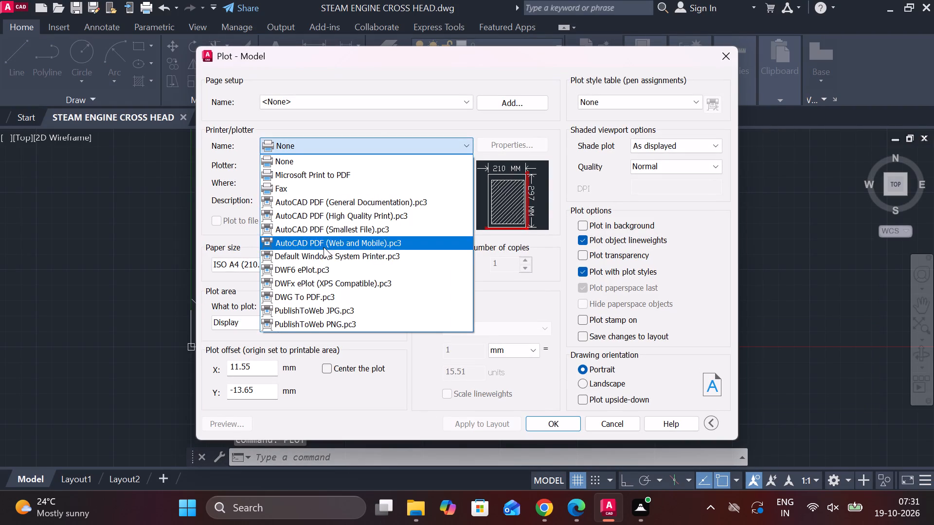
left_click(314, 292)
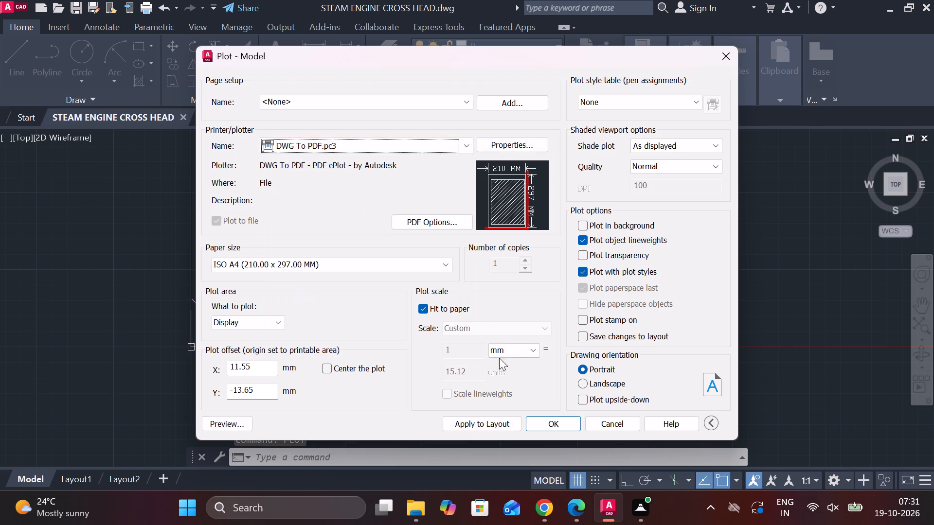
left_click(583, 384)
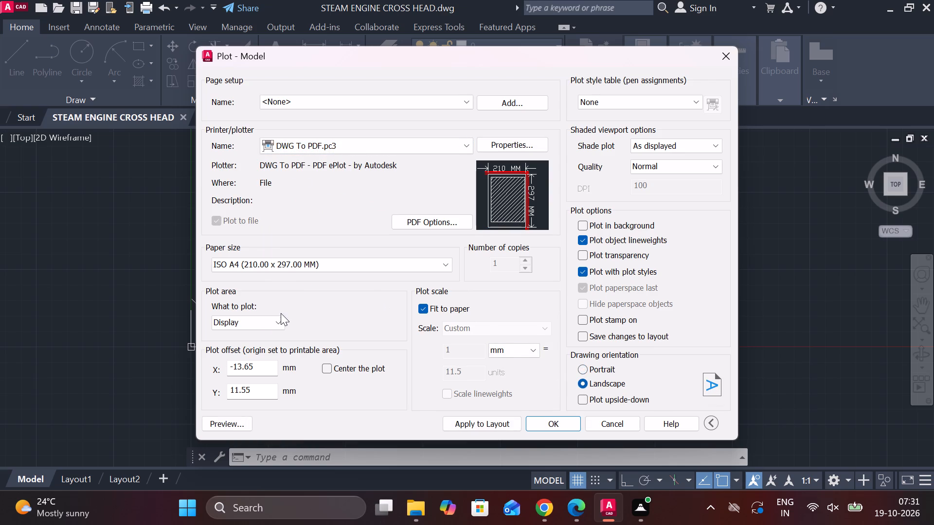
Define the plot area as a window slightly larger than the rectangular border around the sheet.
left_click(276, 321)
left_click(233, 367)
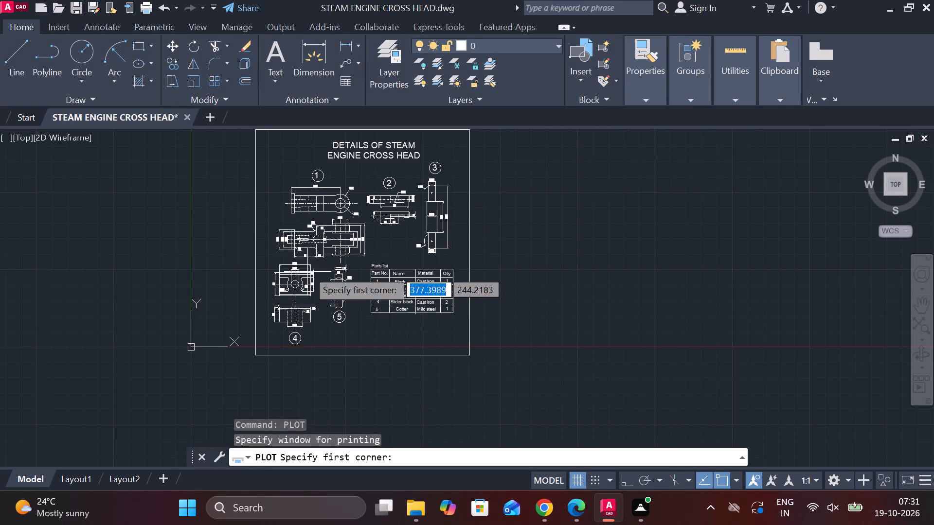
middle_click_drag(232, 201, 240, 211)
middle_click_drag(241, 158, 253, 189)
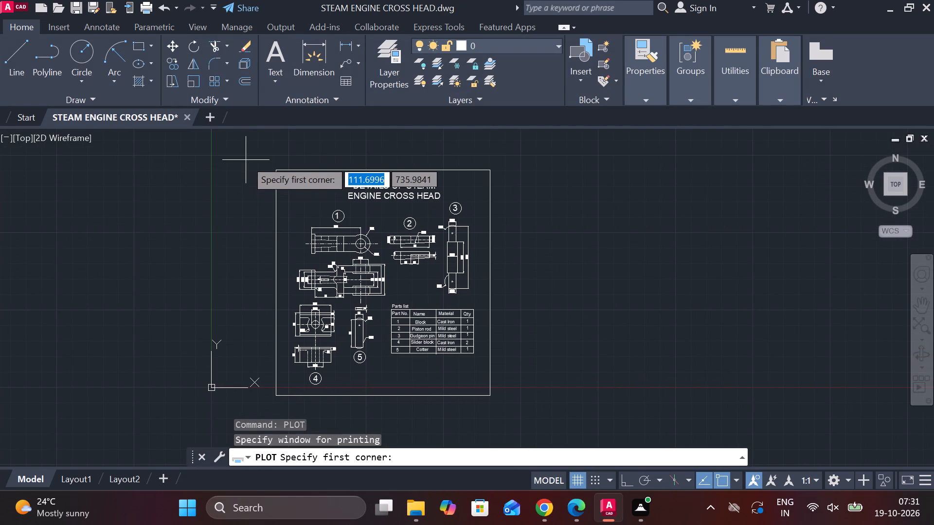
left_click(251, 157)
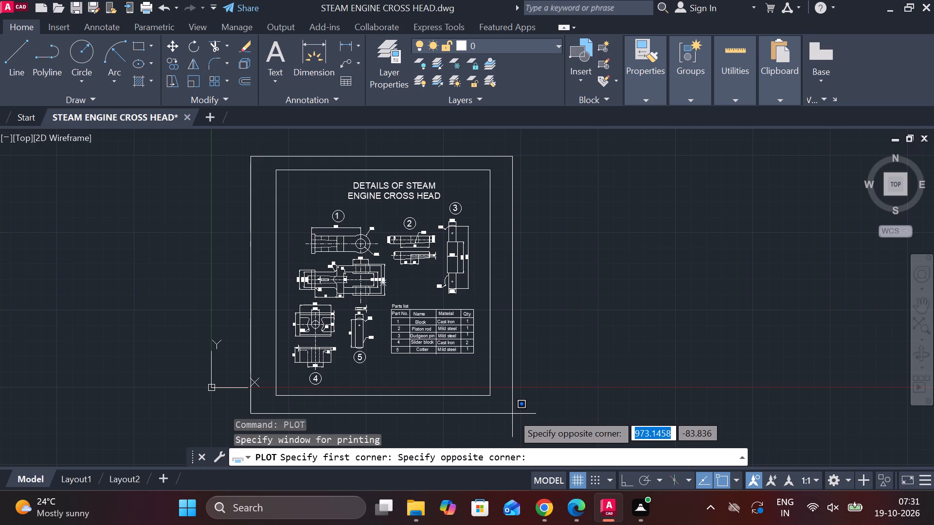
left_click(514, 411)
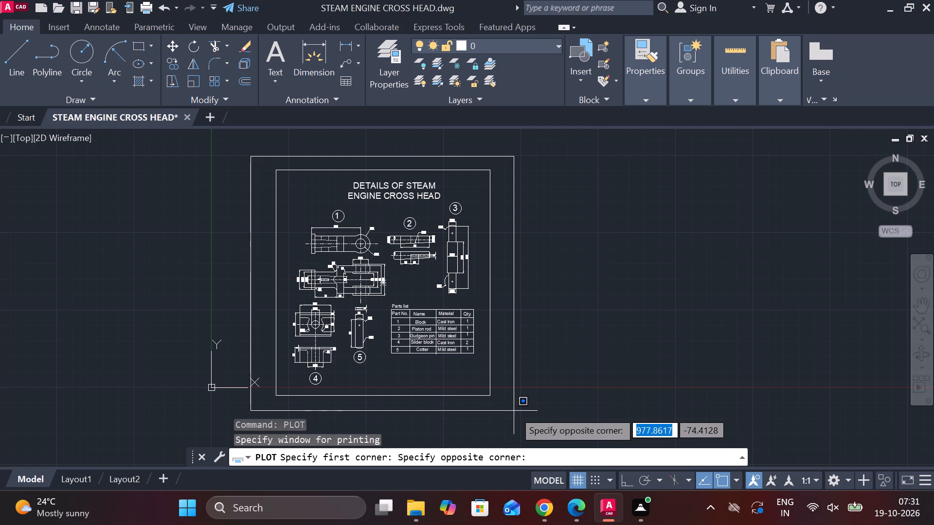
Plot the sheet to STEAM ENGINE CROSS HEAD-Model.pdf in the Documents folder and look over the PDF page.
left_click(554, 421)
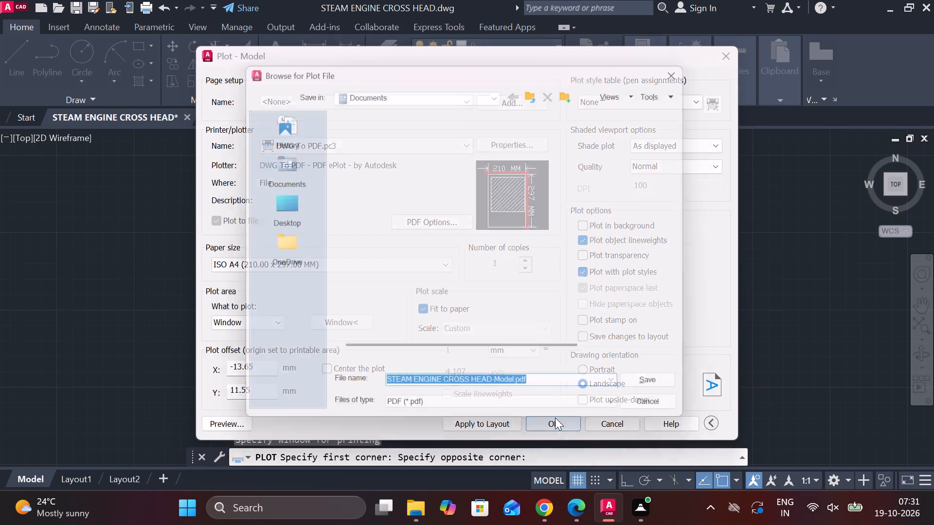
left_click(660, 388)
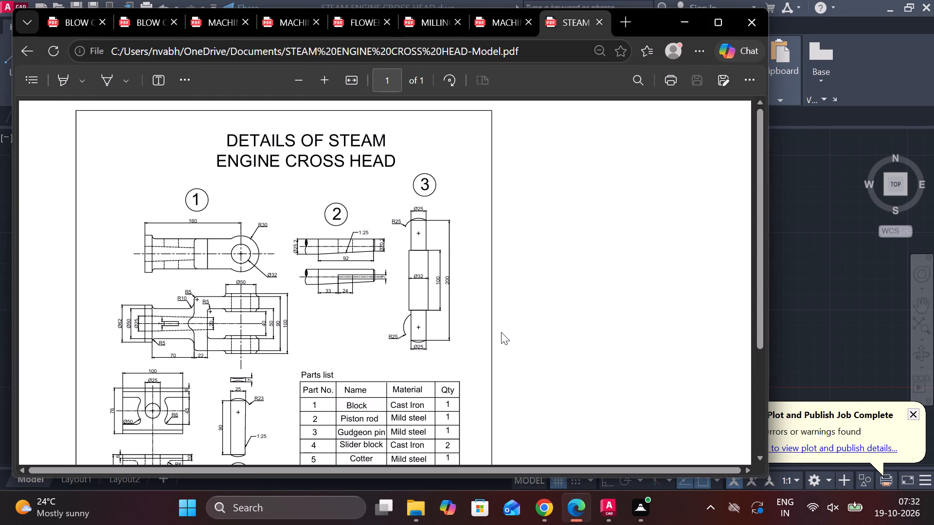
scroll(501, 332, "down", 1)
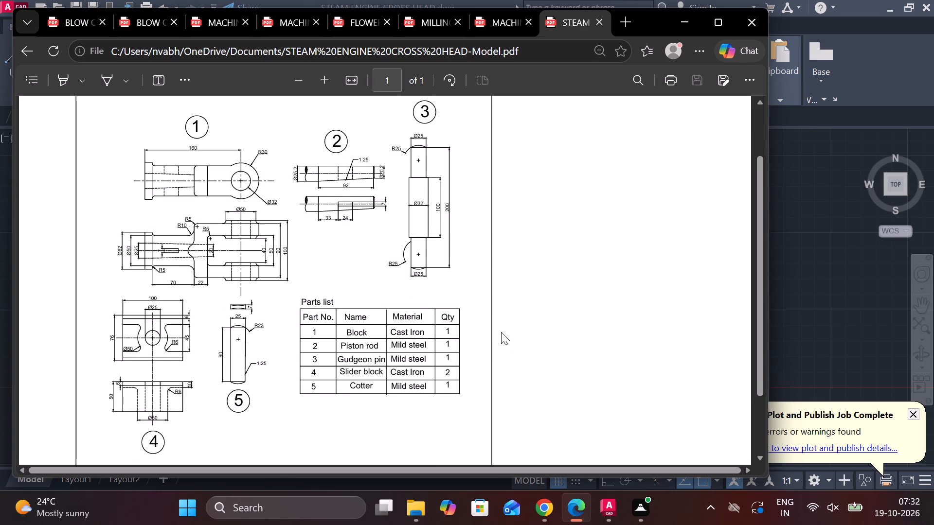
scroll(501, 332, "down", 1)
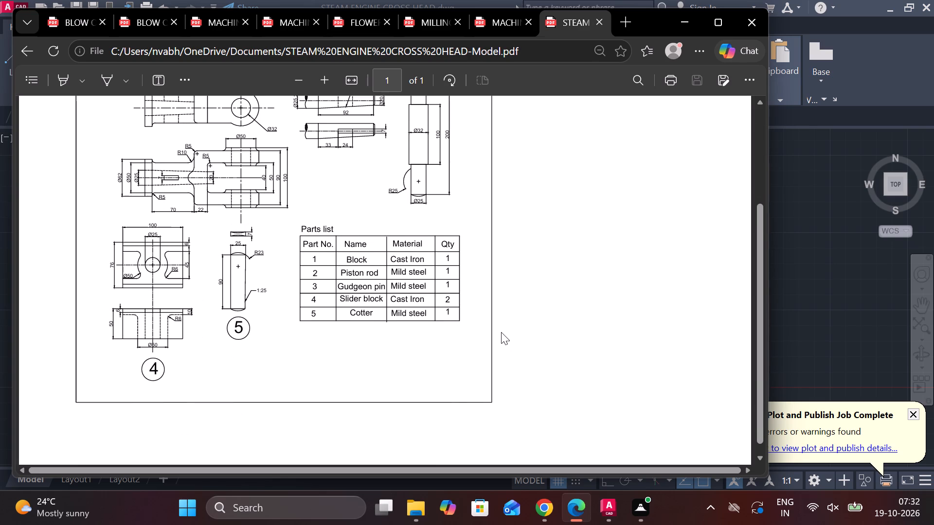
scroll(501, 332, "up", 1)
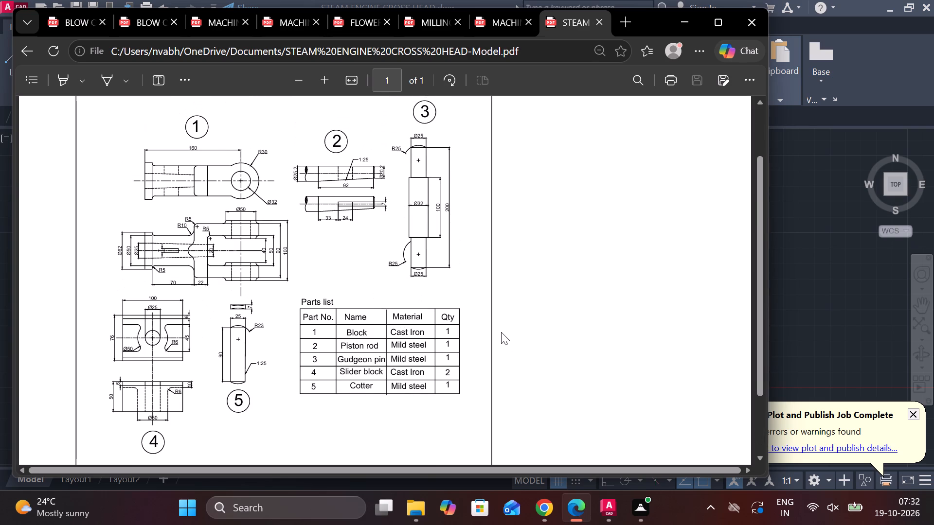
scroll(501, 332, "down", 3)
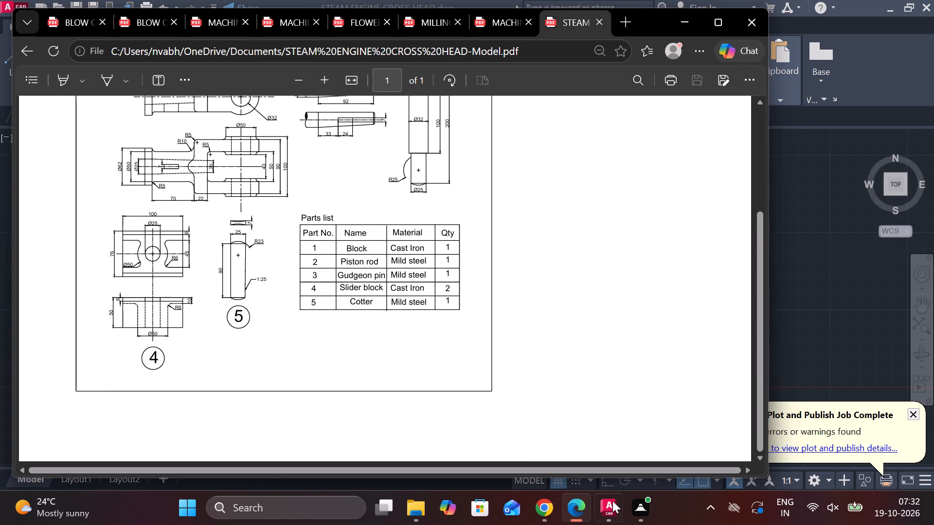